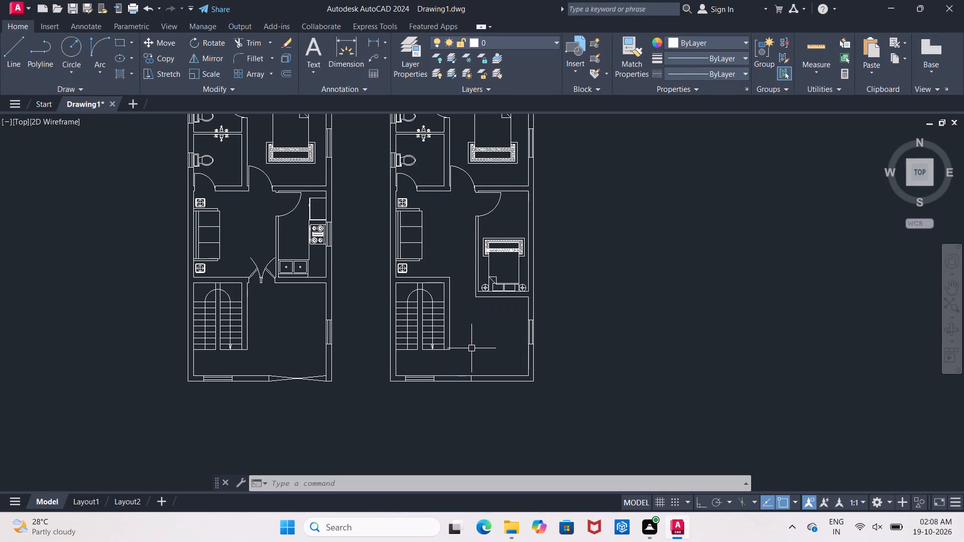
Delete the short leftover line crossing the bottom outer wall of the right-hand floor plan.
{"action": "middle_click_drag", "start_coordinate": [473, 338], "coordinate": [502, 327]}
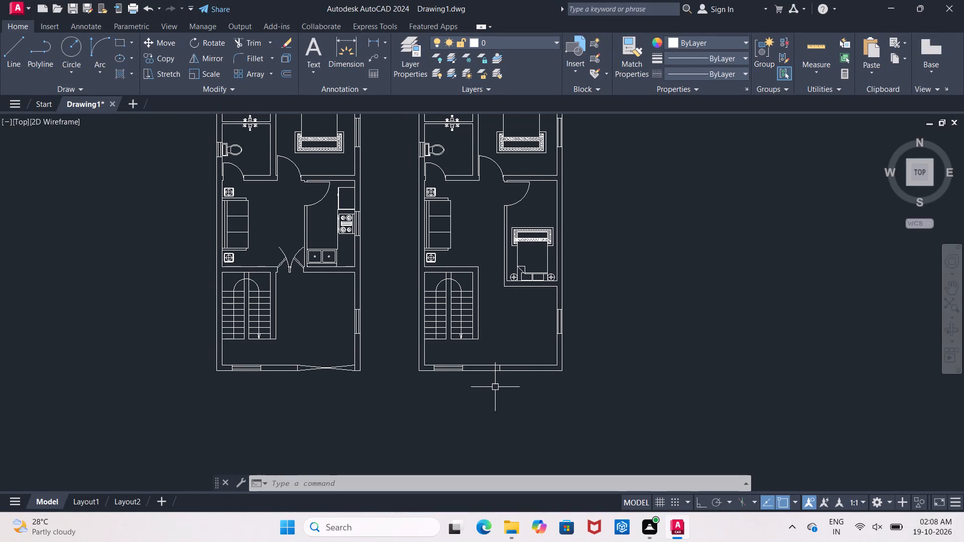
{"action": "scroll", "coordinate": [501, 379], "scroll_direction": "up", "scroll_amount": 4}
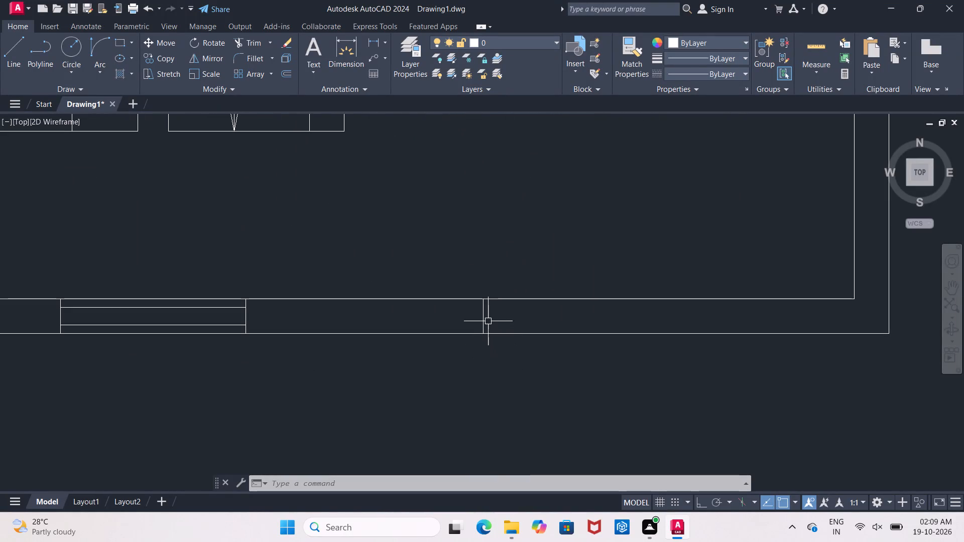
{"action": "left_click", "coordinate": [481, 320]}
{"action": "key", "text": "Delete"}
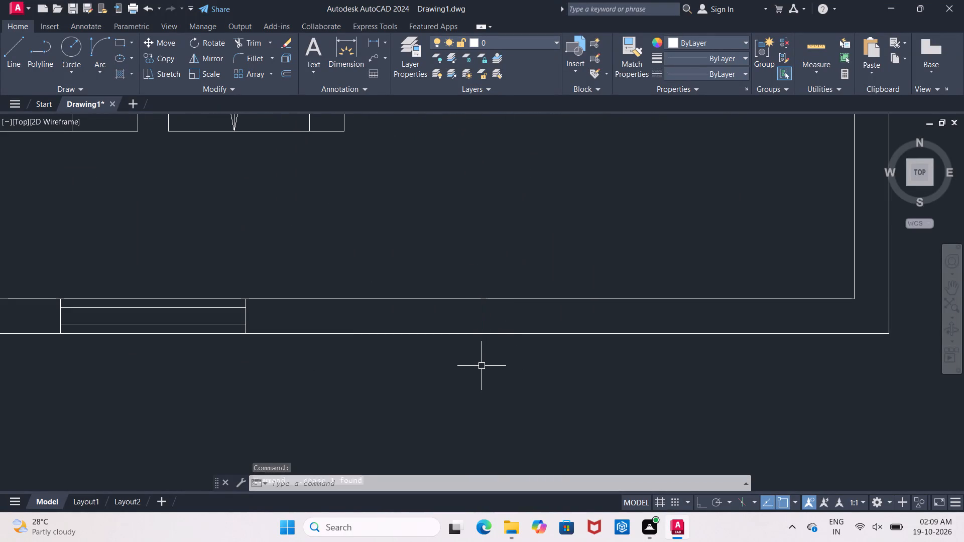
Insert the Chair - Rocking block from the DesignCenter sample Home - Space Planner.dwg into the empty area below the left-hand plan.
{"action": "scroll", "coordinate": [481, 366], "scroll_direction": "down", "scroll_amount": 3}
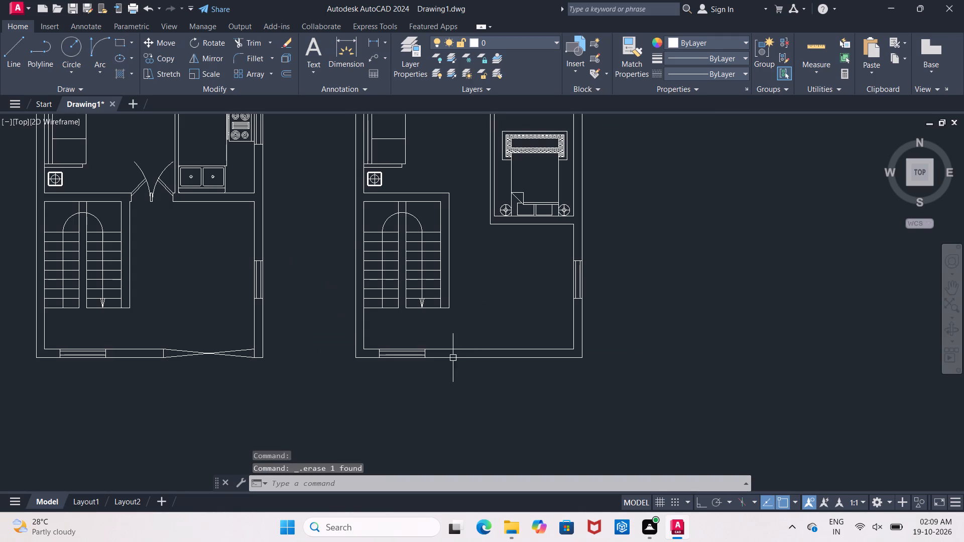
{"action": "type", "text": "DC"}
{"action": "left_click", "coordinate": [666, 373]}
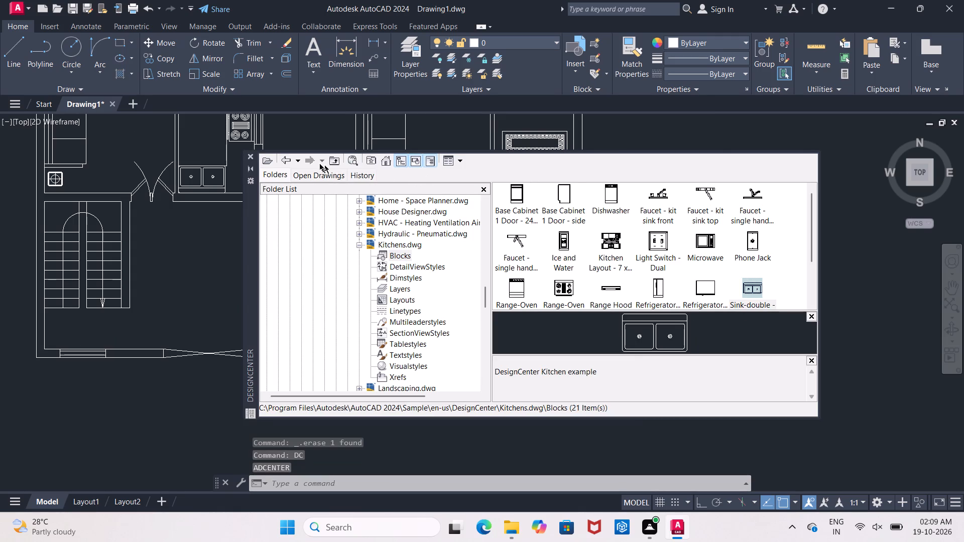
{"action": "left_click", "coordinate": [290, 159]}
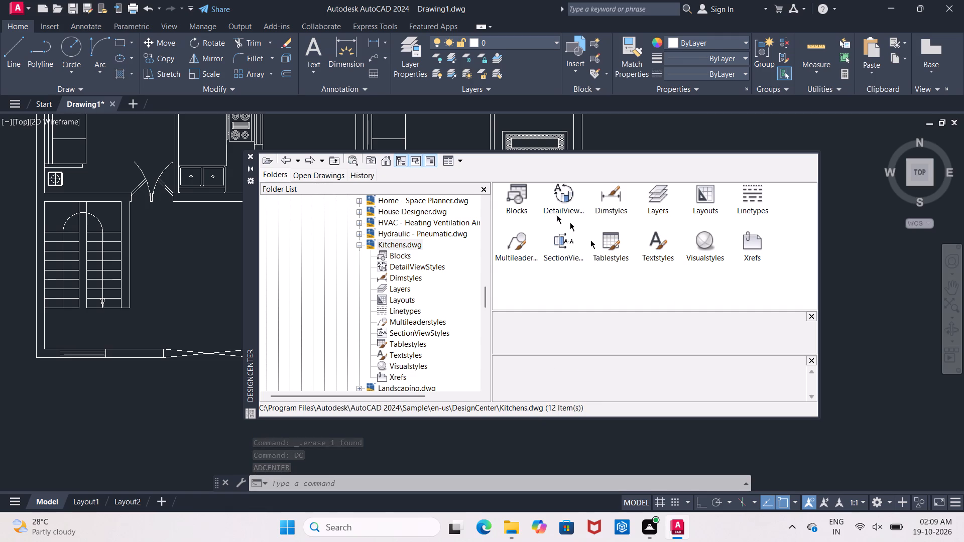
{"action": "double_click", "coordinate": [515, 197]}
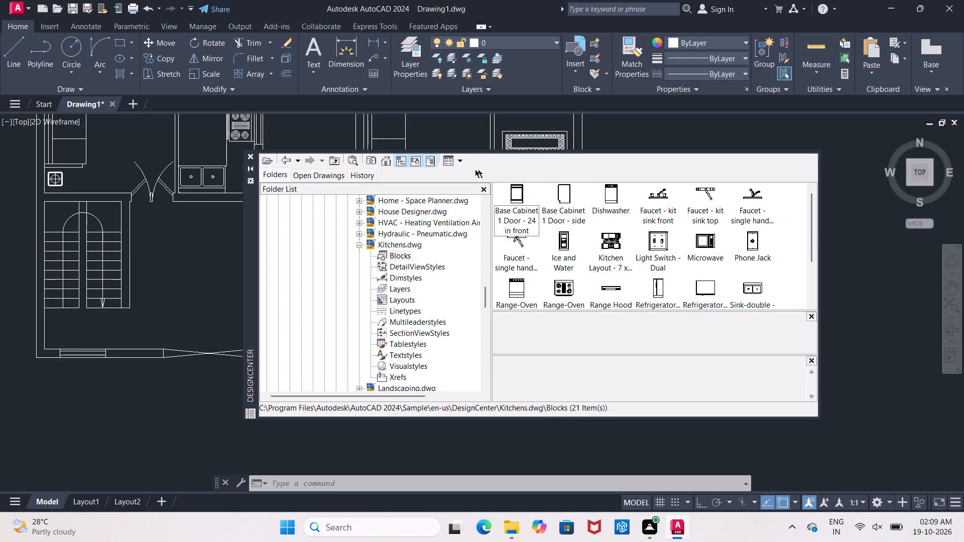
{"action": "left_click", "coordinate": [288, 157]}
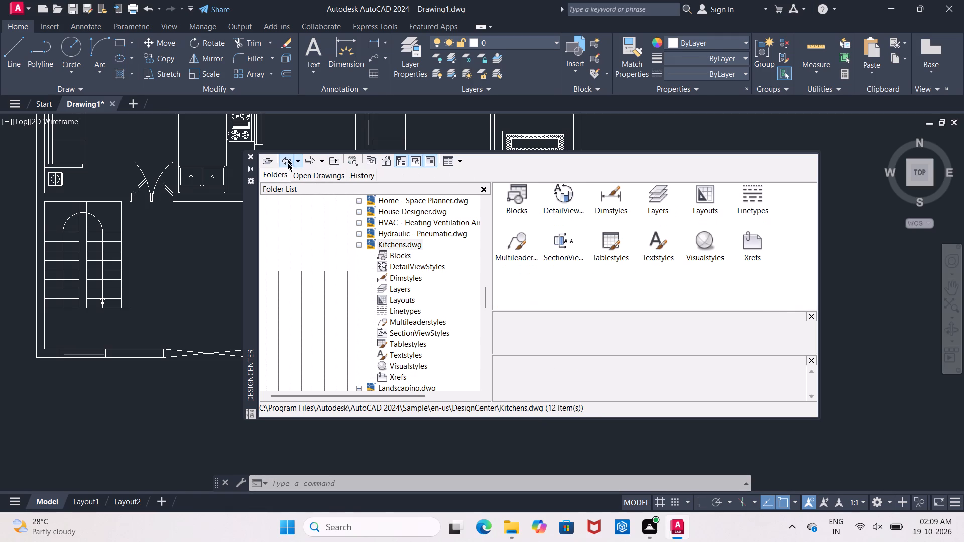
{"action": "left_click", "coordinate": [288, 163]}
{"action": "double_click", "coordinate": [567, 251]}
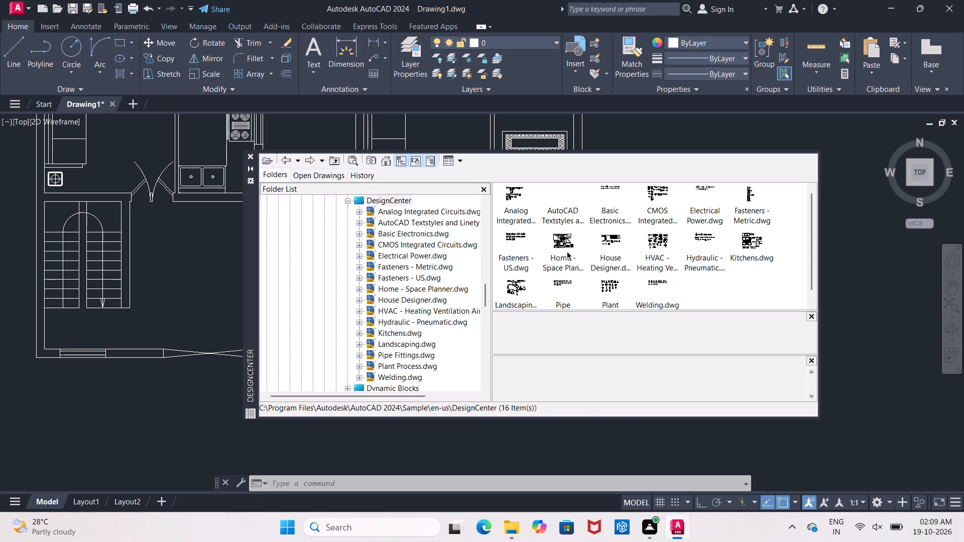
{"action": "double_click", "coordinate": [513, 197]}
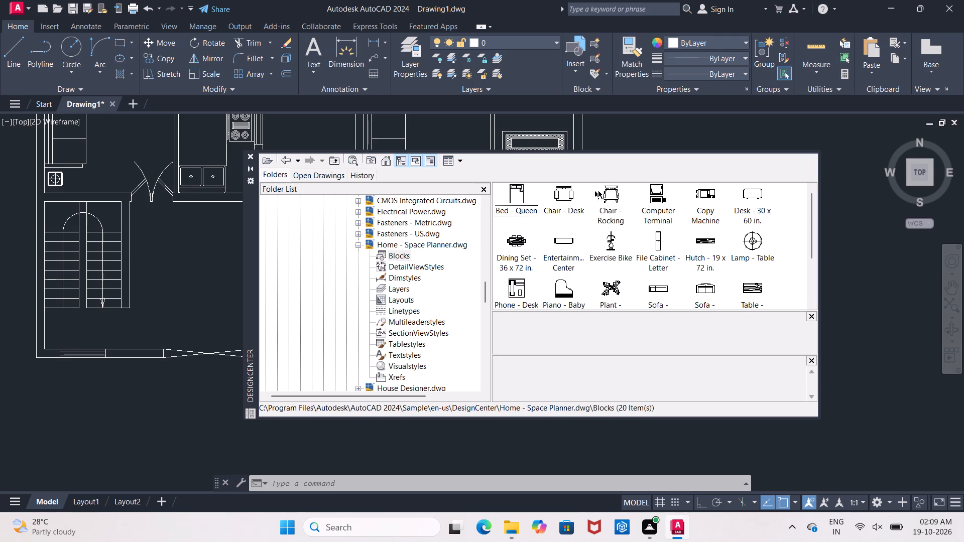
{"action": "left_click_drag", "start_coordinate": [609, 190], "coordinate": [578, 241]}
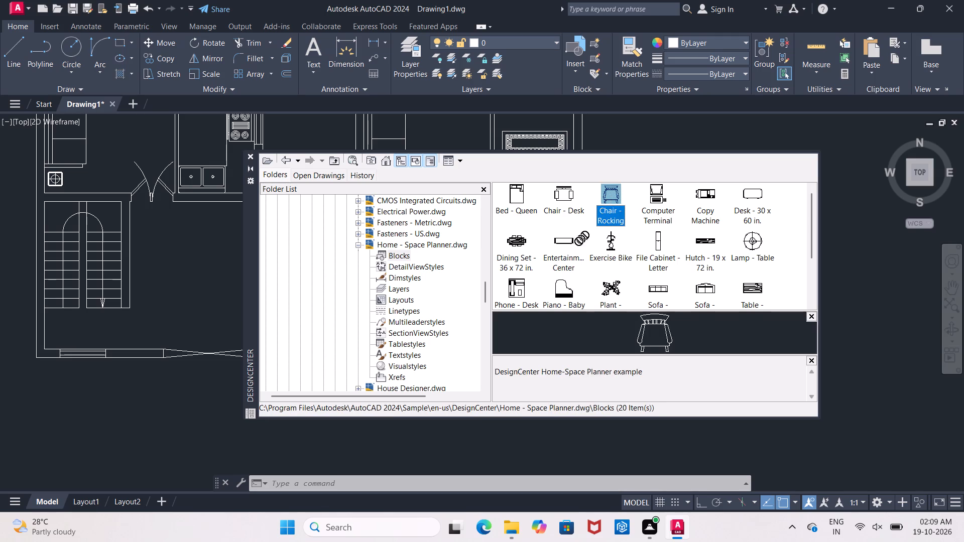
{"action": "left_click_drag", "start_coordinate": [578, 241], "coordinate": [208, 423]}
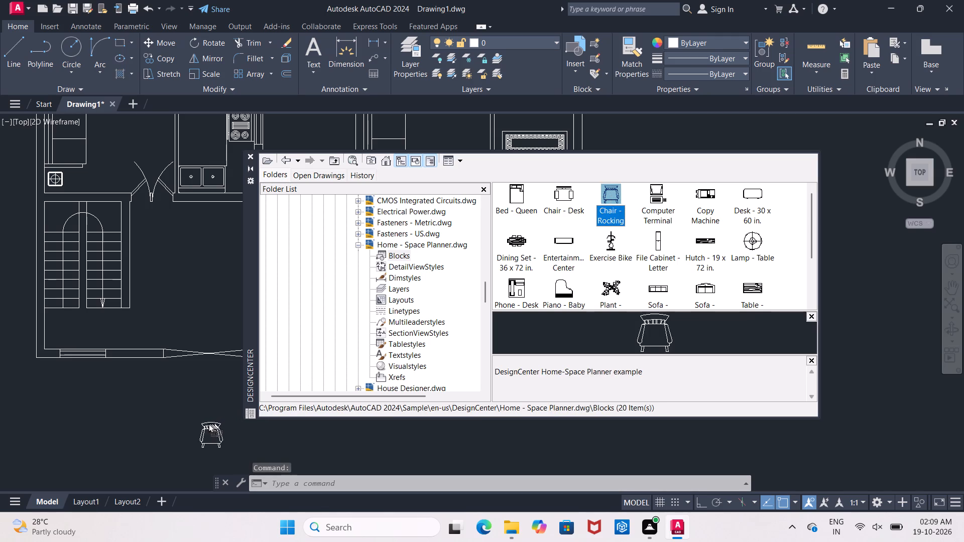
{"action": "left_click_drag", "start_coordinate": [208, 423], "coordinate": [202, 411]}
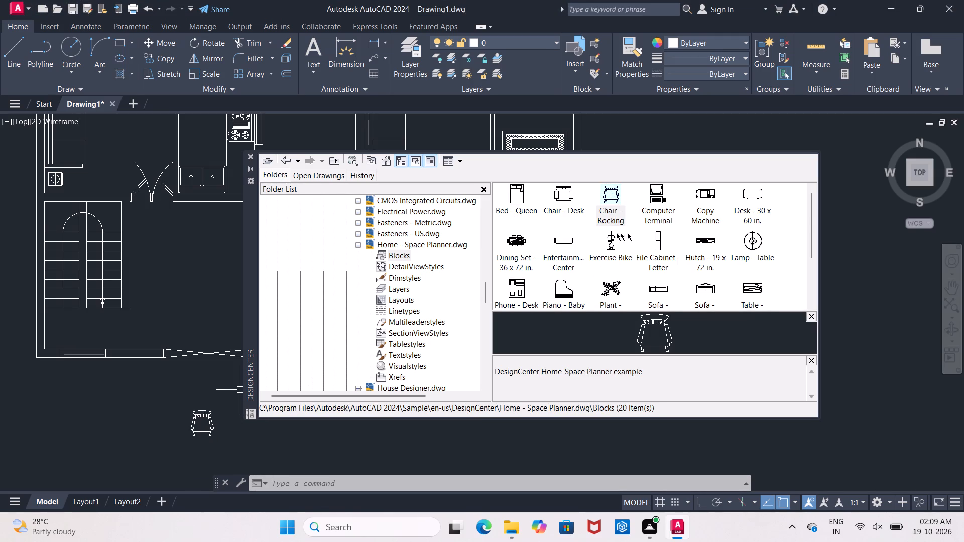
Insert the Exercise Bike block beside the rocking chair below the plans and close DesignCenter.
{"action": "left_click", "coordinate": [607, 239]}
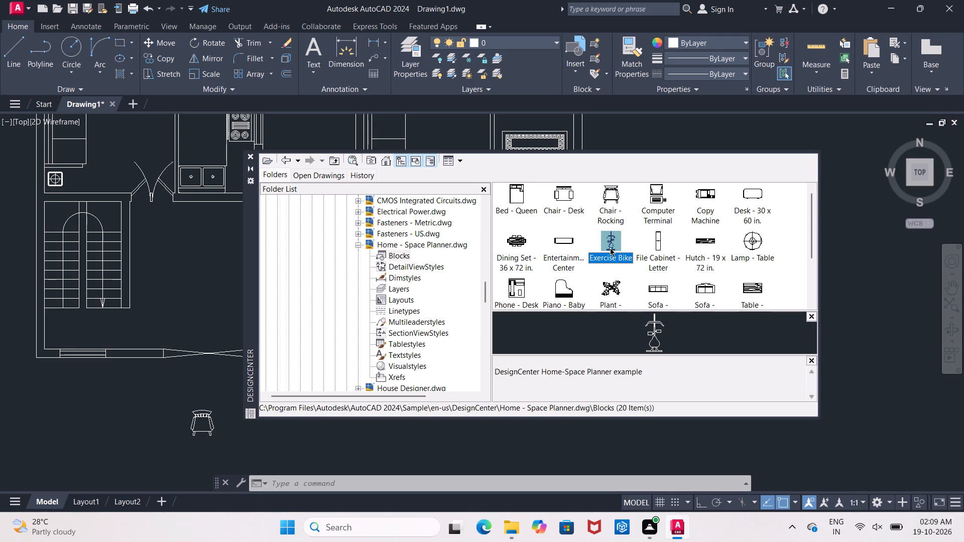
{"action": "left_click_drag", "start_coordinate": [606, 238], "coordinate": [586, 300]}
{"action": "left_click_drag", "start_coordinate": [586, 300], "coordinate": [257, 448]}
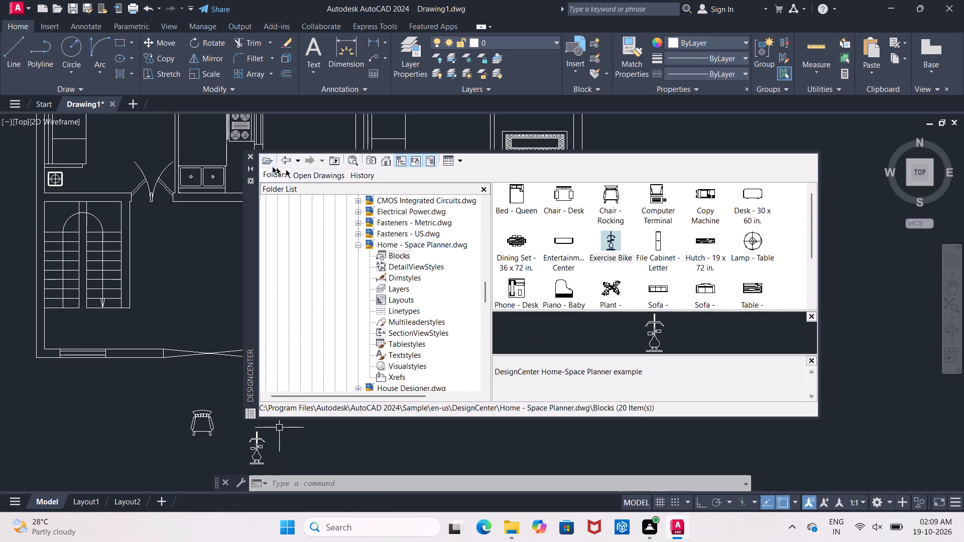
{"action": "left_click", "coordinate": [254, 157]}
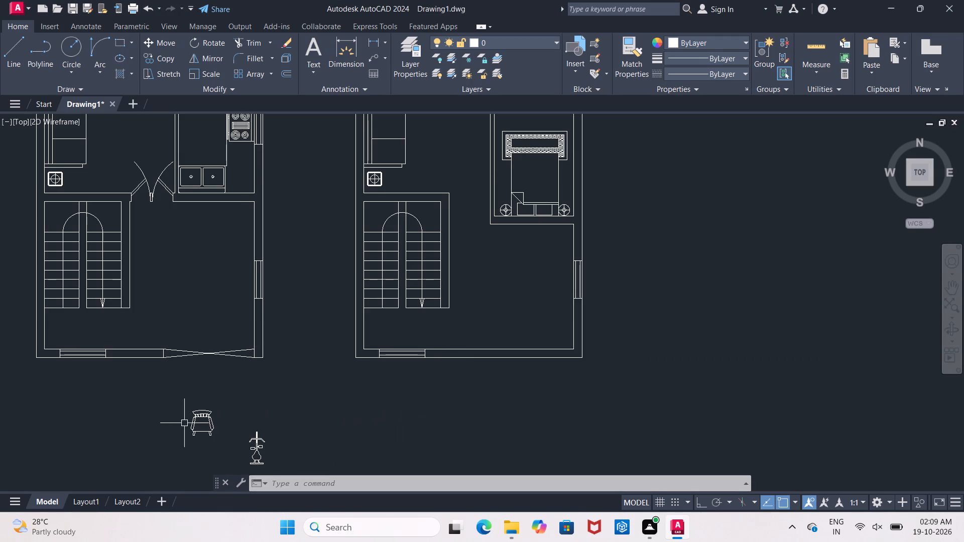
Move the rocking chair into the right-hand plan, against the bedroom's lower wall near the corner above the side window.
{"action": "left_click", "coordinate": [194, 420]}
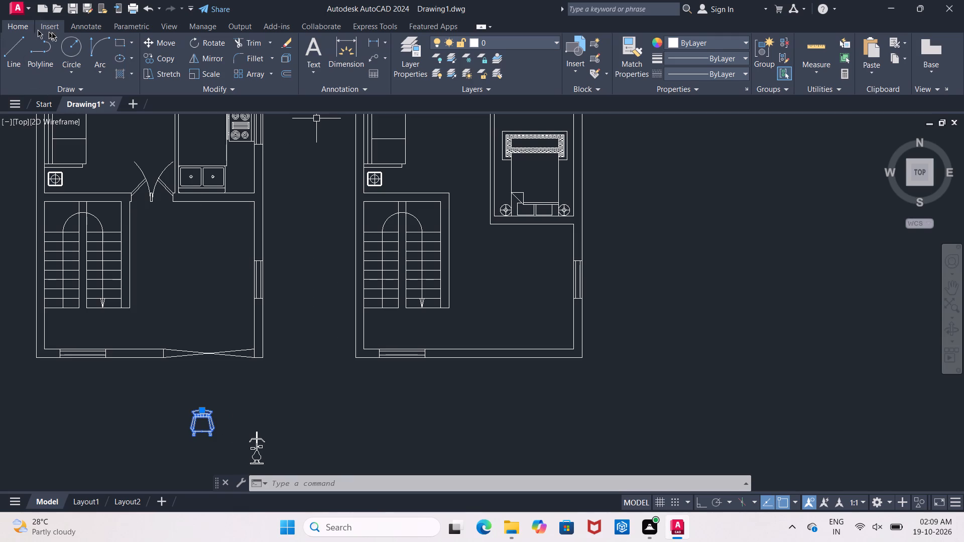
{"action": "left_click", "coordinate": [161, 38]}
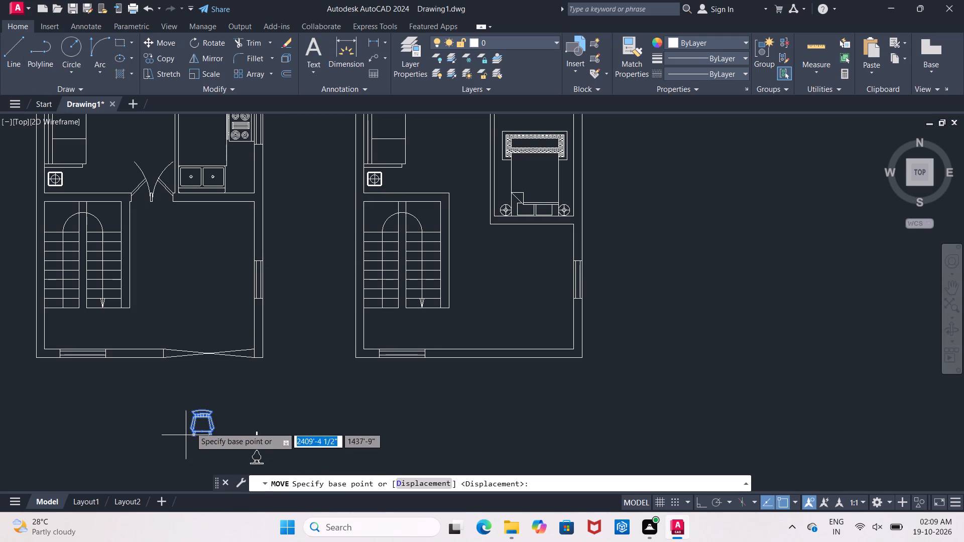
{"action": "left_click", "coordinate": [192, 424]}
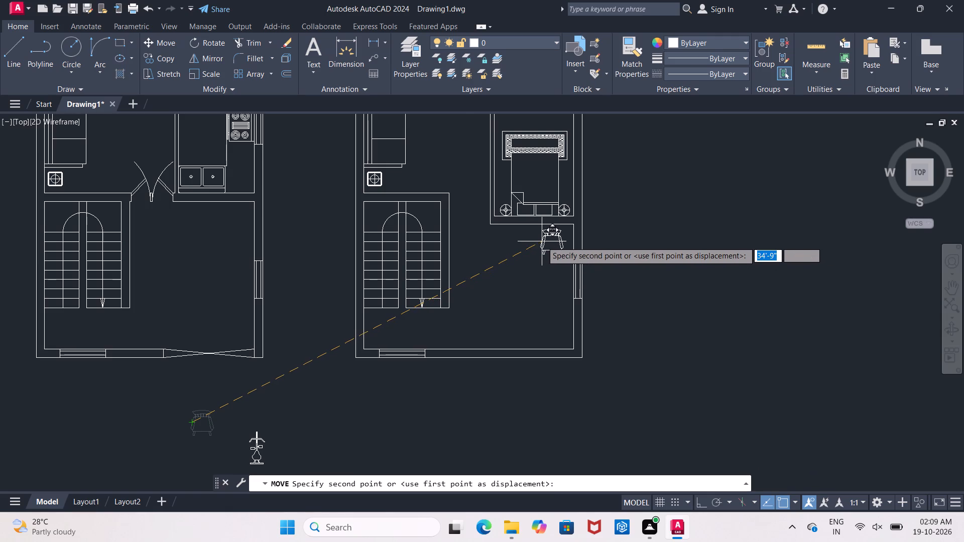
{"action": "scroll", "coordinate": [542, 241], "scroll_direction": "up", "scroll_amount": 1}
{"action": "middle_click_drag", "start_coordinate": [542, 241], "coordinate": [458, 289]}
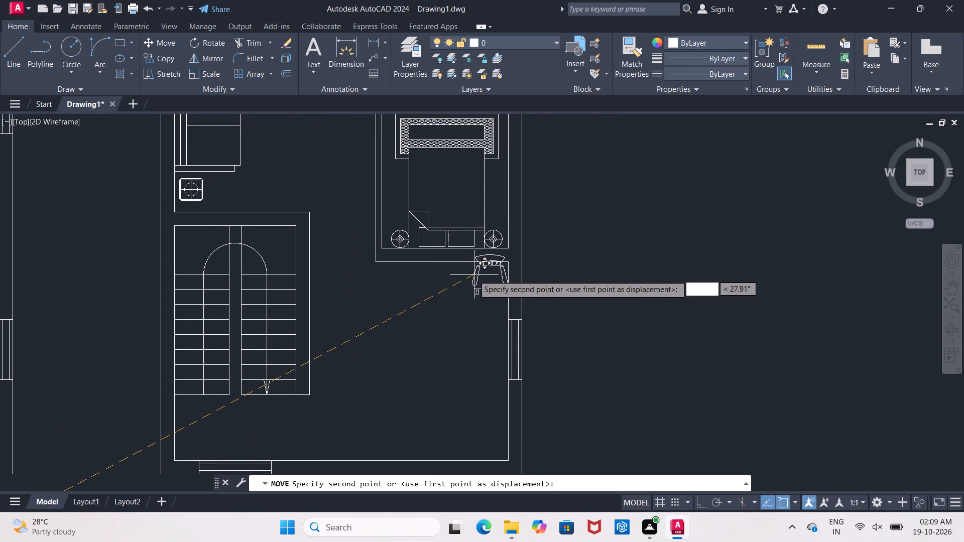
{"action": "scroll", "coordinate": [470, 282], "scroll_direction": "up", "scroll_amount": 3}
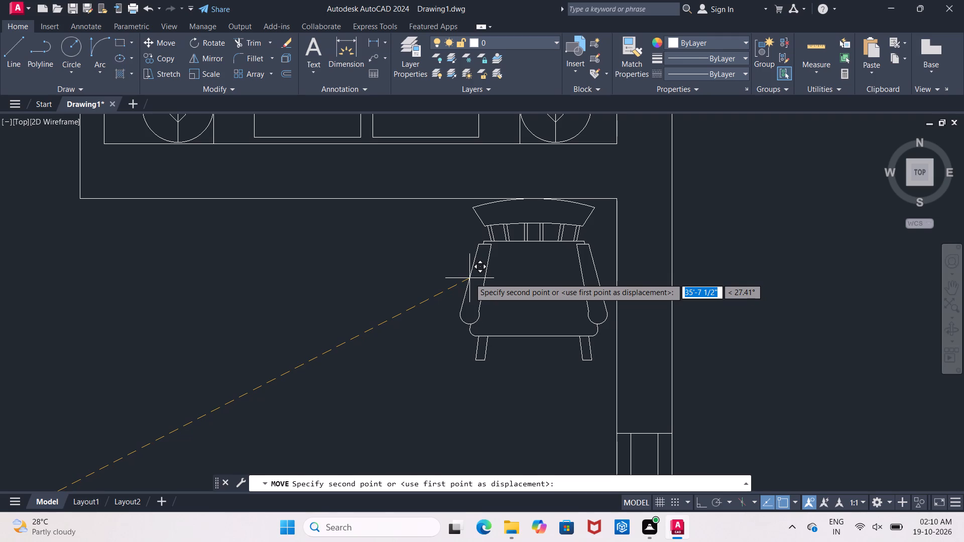
{"action": "left_click", "coordinate": [469, 279]}
Copy the rocking chair about 2'-6" horizontally to its left, along the same wall.
{"action": "left_click", "coordinate": [477, 307]}
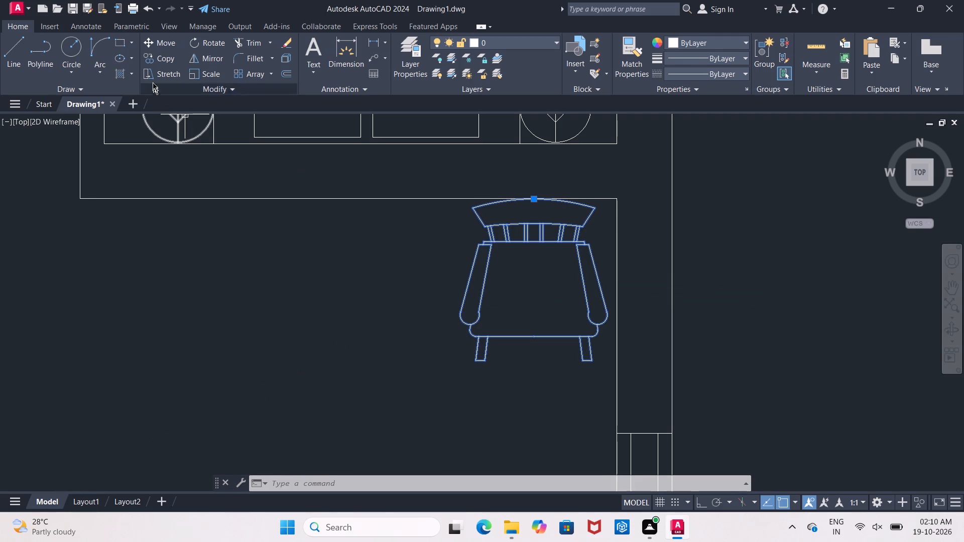
{"action": "left_click", "coordinate": [165, 64]}
{"action": "left_click", "coordinate": [533, 291]}
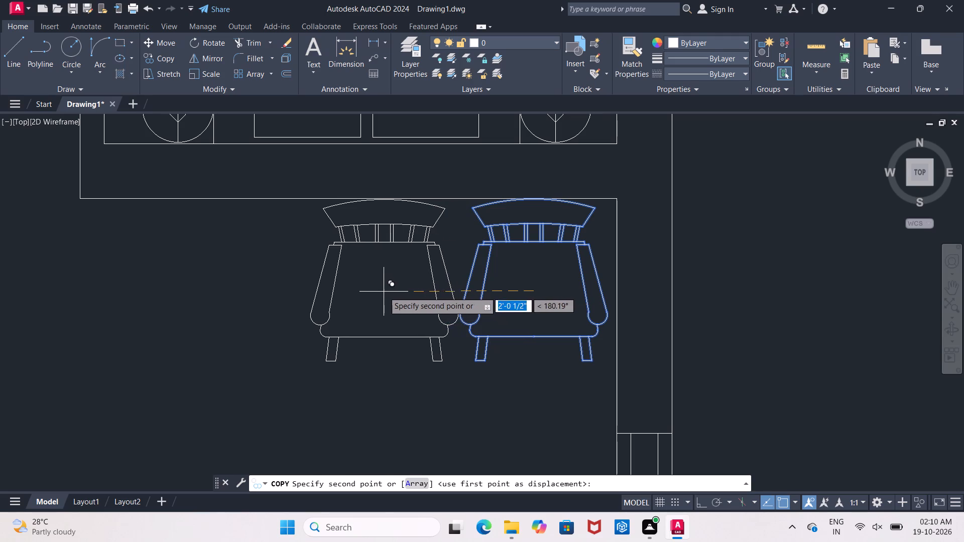
{"action": "left_click", "coordinate": [351, 291]}
{"action": "scroll", "coordinate": [351, 291], "scroll_direction": "down", "scroll_amount": 3}
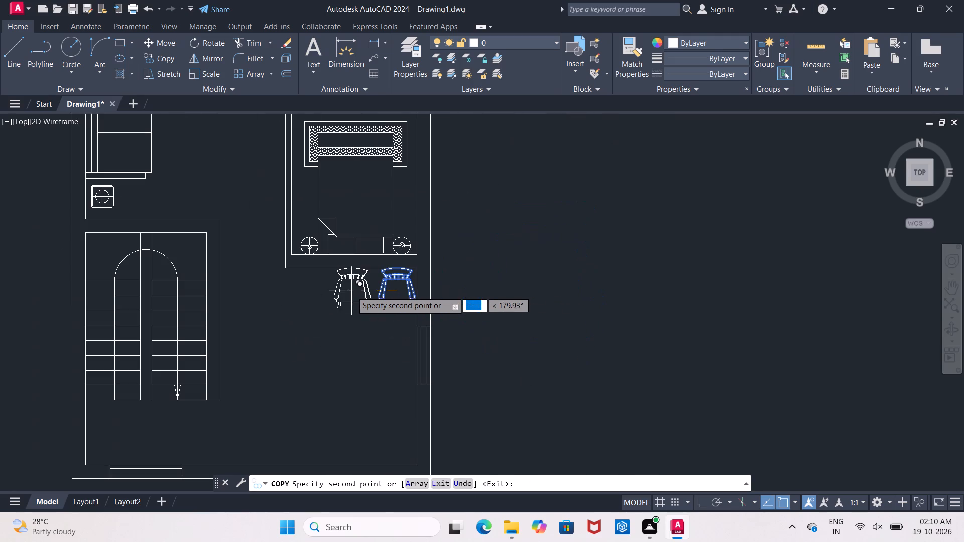
{"action": "middle_click_drag", "start_coordinate": [345, 360], "coordinate": [381, 237]}
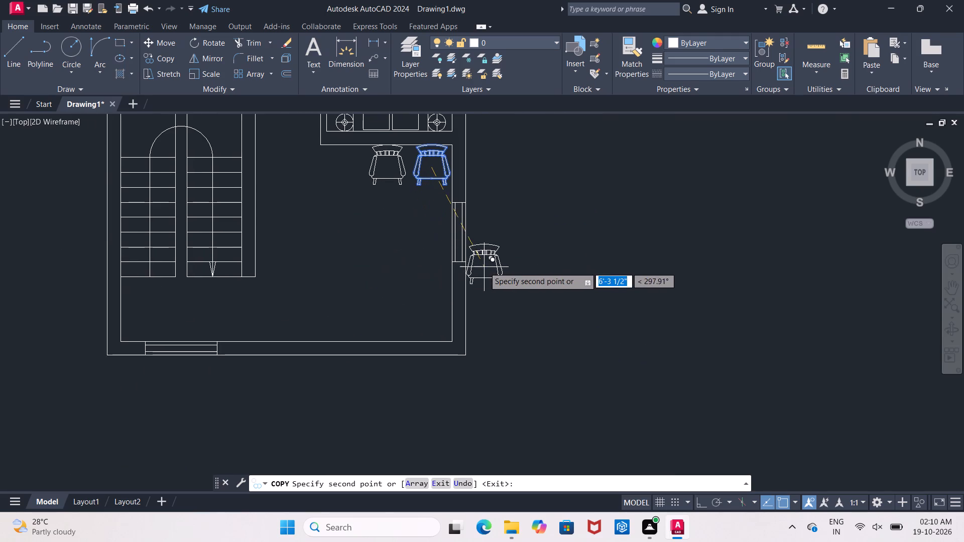
{"action": "key", "text": "Escape"}
Move the exercise bike into the lower right corner area of the right-hand plan, below the side window.
{"action": "scroll", "coordinate": [490, 265], "scroll_direction": "down", "scroll_amount": 2}
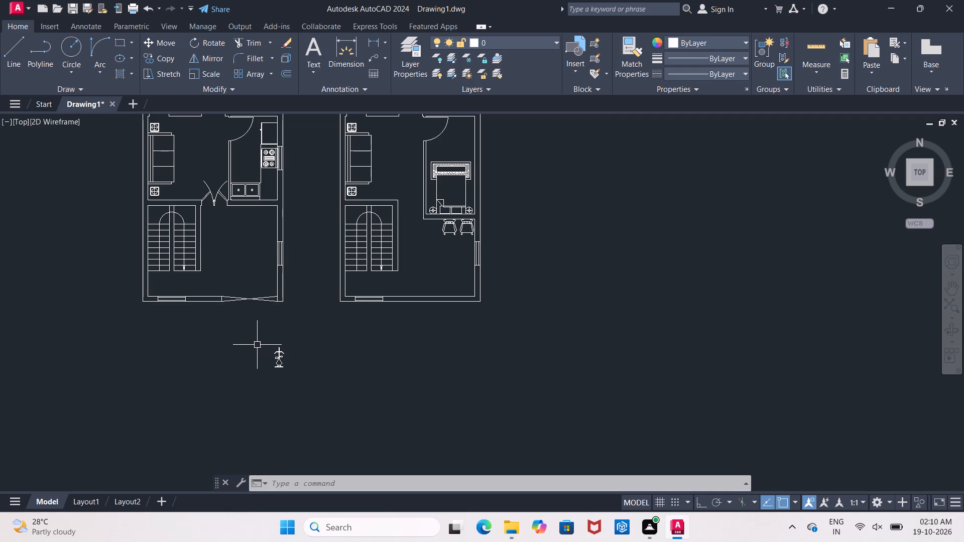
{"action": "left_click_drag", "start_coordinate": [257, 341], "coordinate": [267, 342]}
{"action": "left_click", "coordinate": [315, 382]}
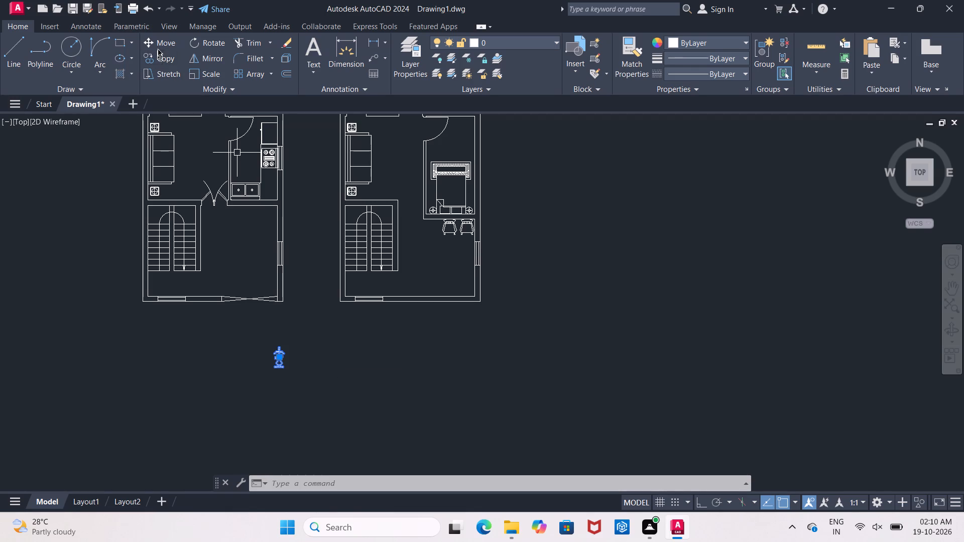
{"action": "left_click", "coordinate": [158, 46]}
{"action": "left_click", "coordinate": [278, 363]}
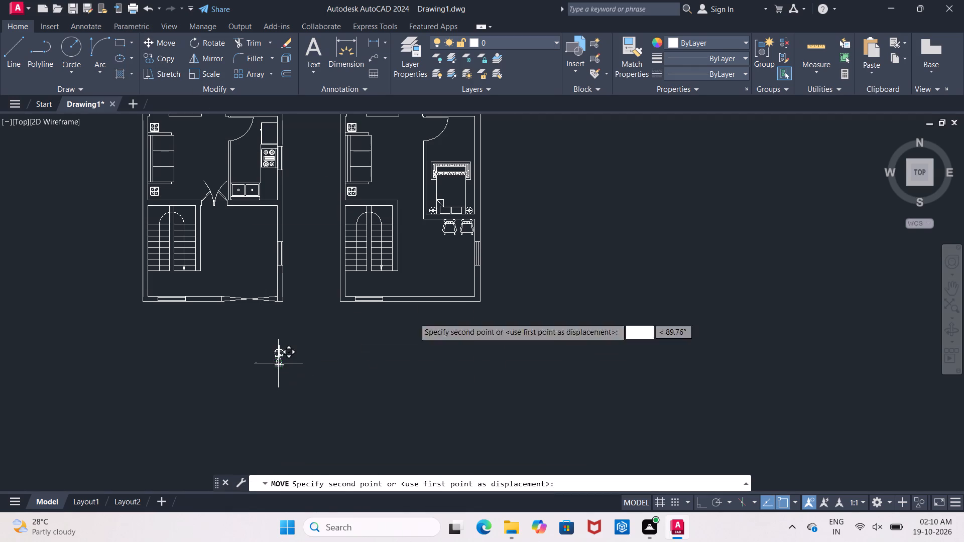
{"action": "scroll", "coordinate": [443, 289], "scroll_direction": "up", "scroll_amount": 3}
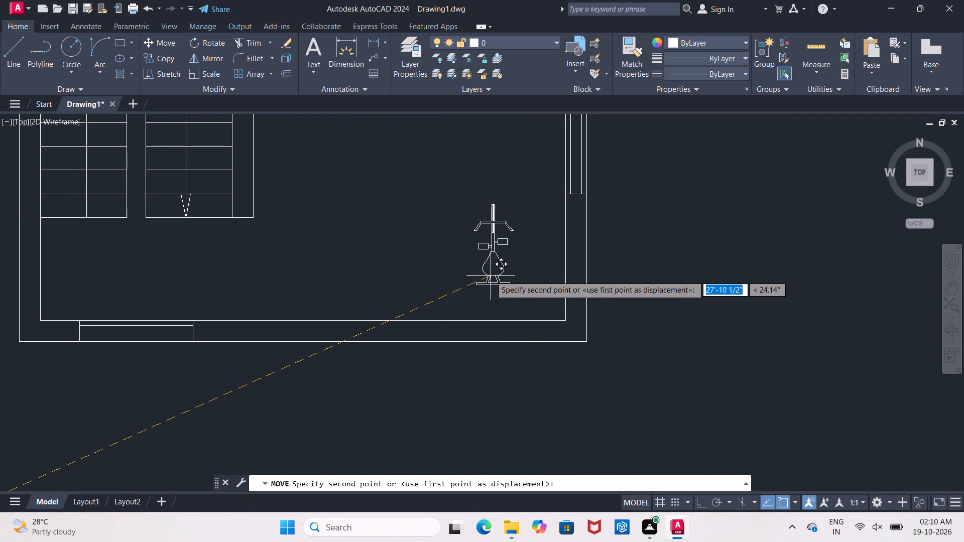
{"action": "left_click", "coordinate": [491, 274]}
Rotate the exercise bike 90 degrees clockwise about its front tip so it faces the side window wall.
{"action": "left_click", "coordinate": [452, 181]}
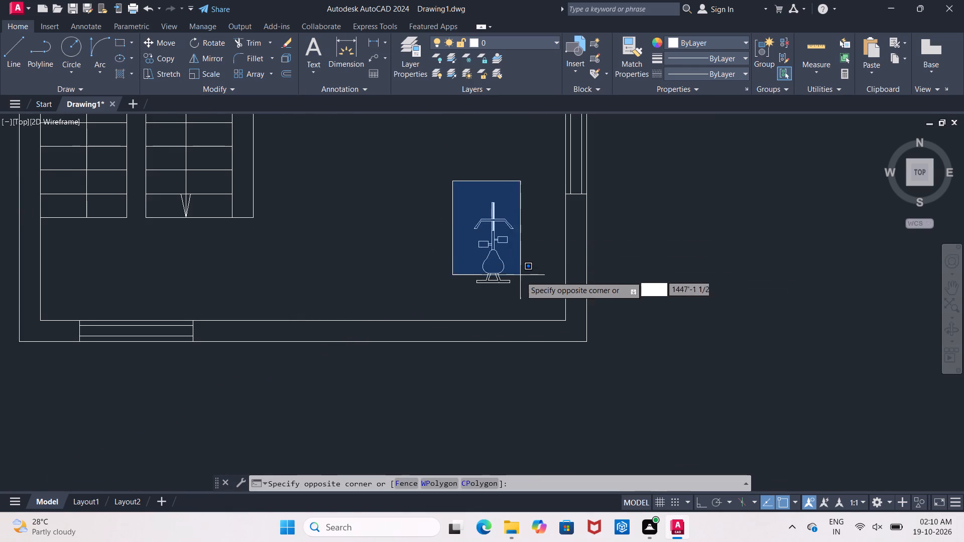
{"action": "left_click", "coordinate": [521, 284]}
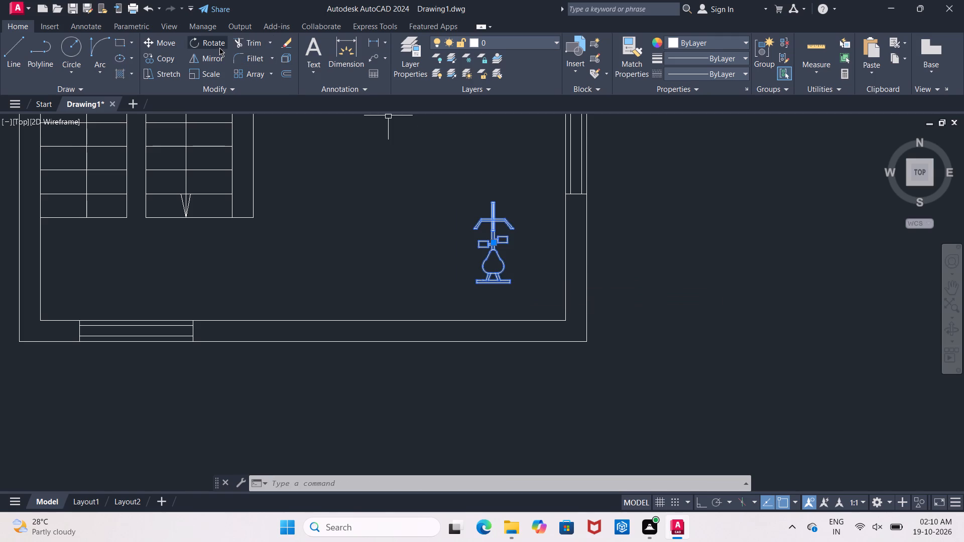
{"action": "left_click", "coordinate": [219, 48]}
{"action": "left_click", "coordinate": [694, 500]}
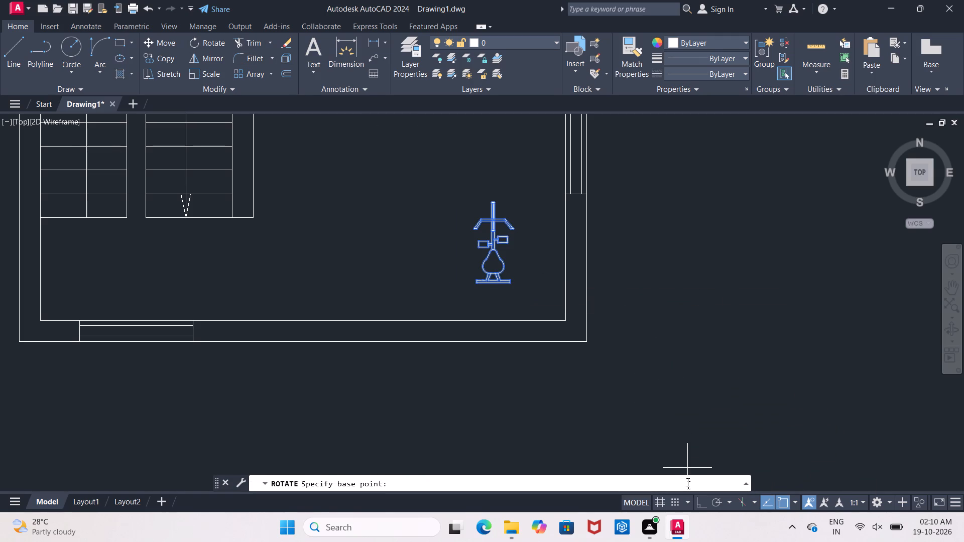
{"action": "left_click", "coordinate": [696, 502]}
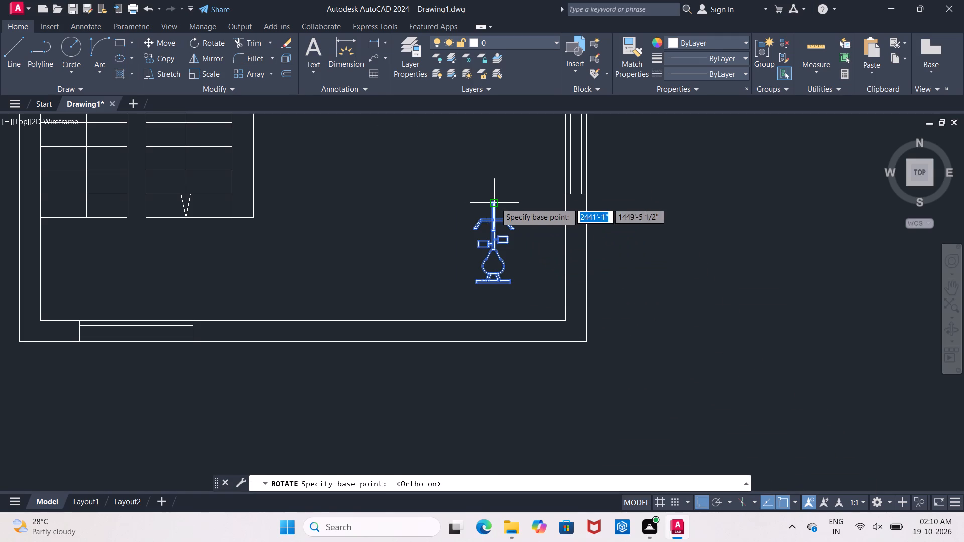
{"action": "left_click", "coordinate": [495, 203]}
{"action": "left_click", "coordinate": [543, 292]}
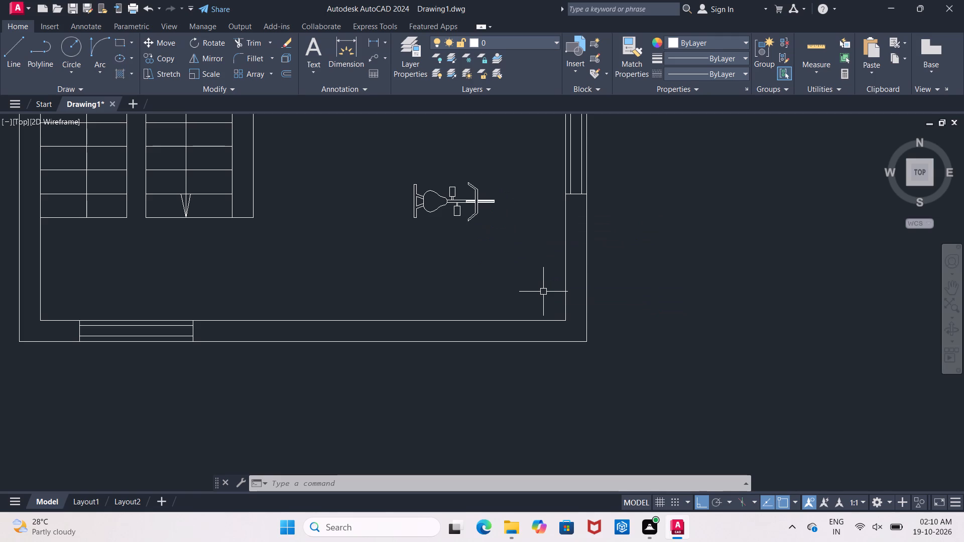
Move the rotated exercise bike against the right-hand plan's side wall, just below the window.
{"action": "left_click", "coordinate": [397, 167]}
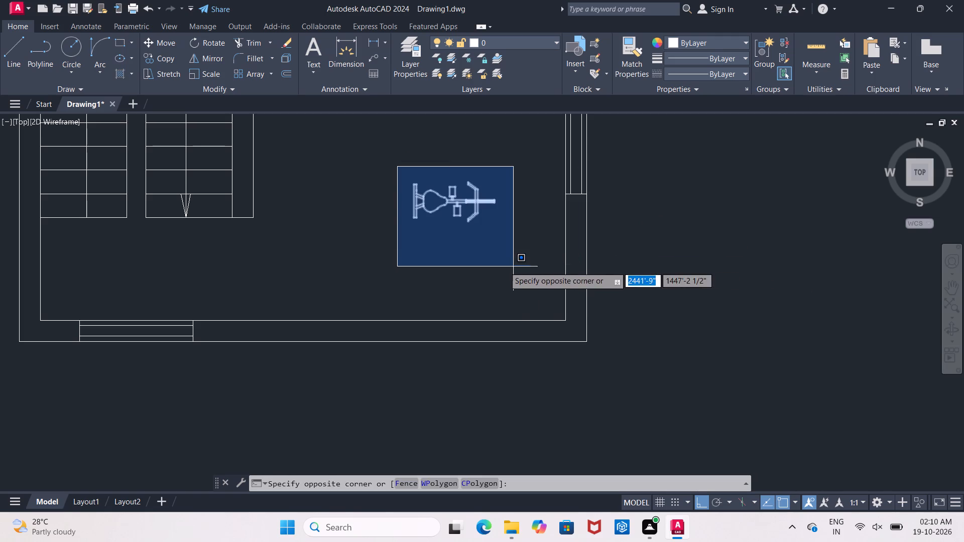
{"action": "left_click", "coordinate": [504, 266]}
{"action": "left_click", "coordinate": [174, 42]}
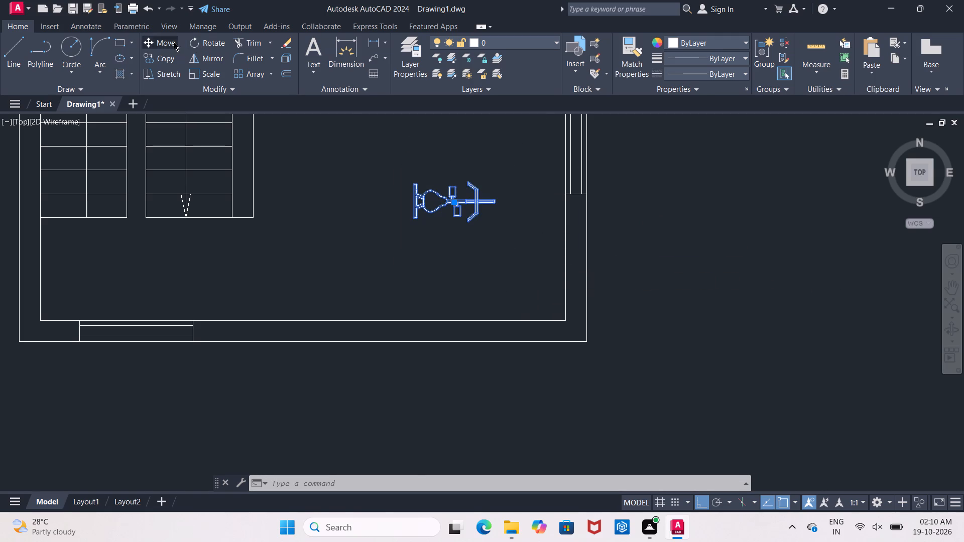
{"action": "left_click", "coordinate": [436, 201]}
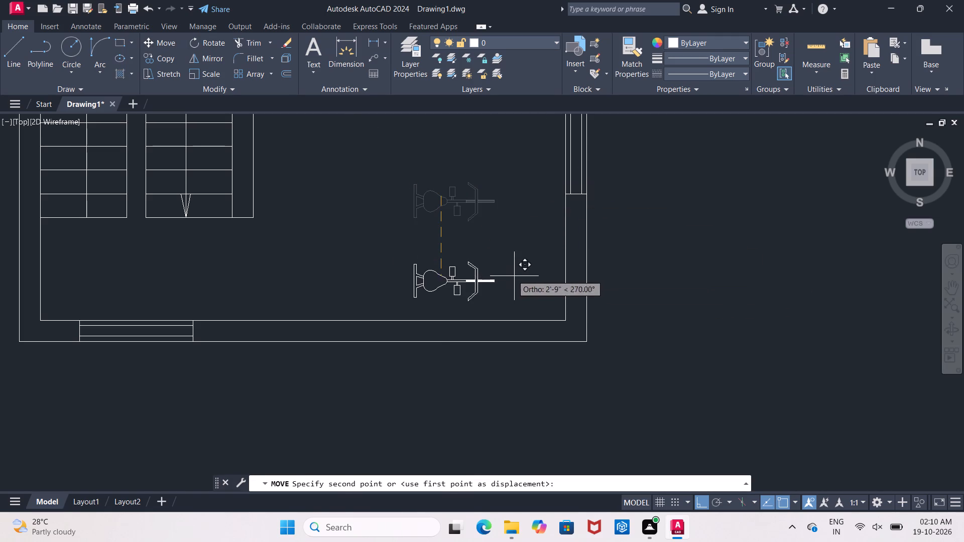
{"action": "left_click", "coordinate": [705, 504]}
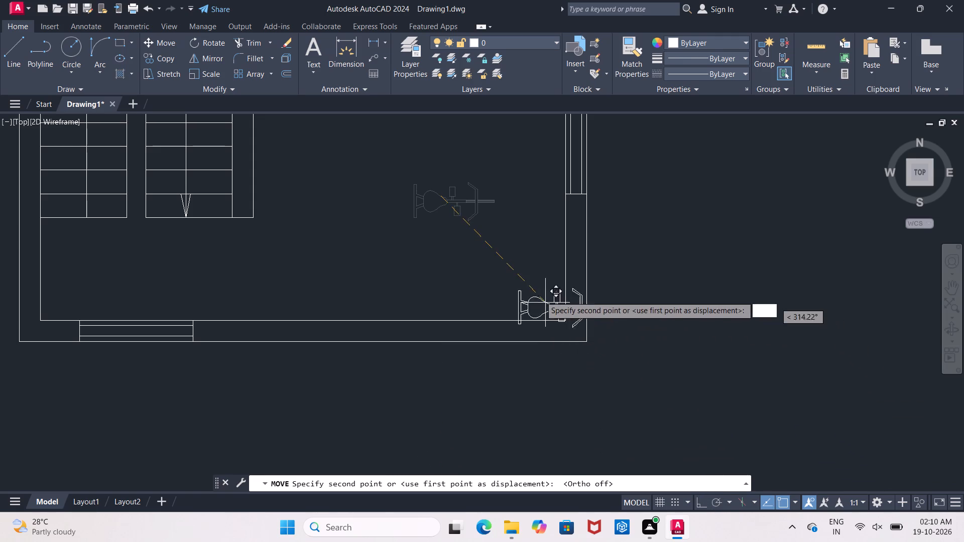
{"action": "left_click", "coordinate": [505, 223]}
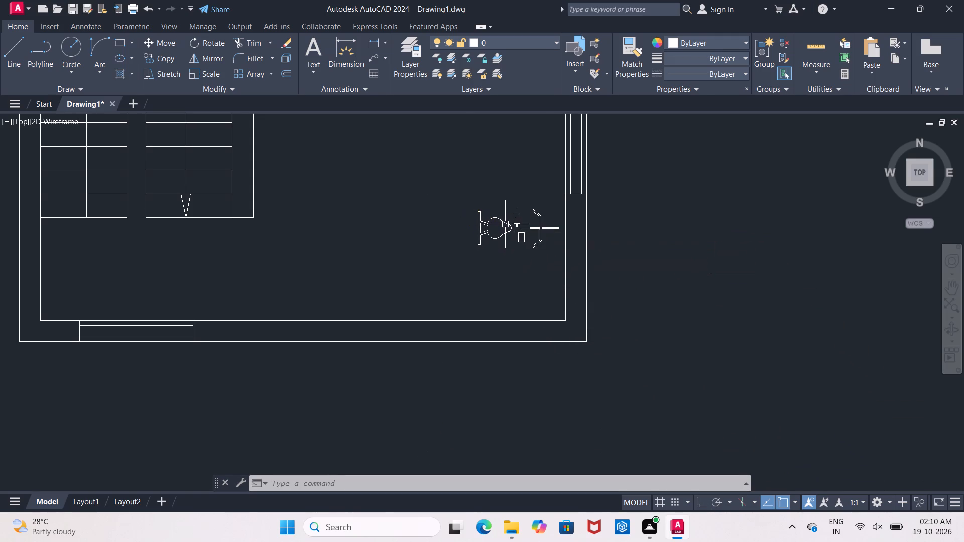
Insert the Plant - Rubber or Philodendron block from DesignCenter's Home - Space Planner.dwg into the empty space below the left-hand plan.
{"action": "scroll", "coordinate": [505, 229], "scroll_direction": "down", "scroll_amount": 2}
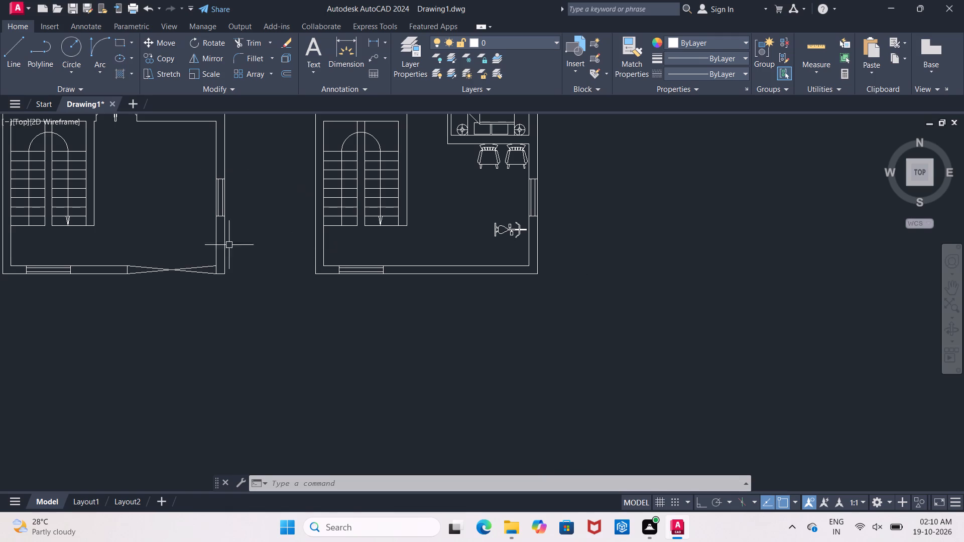
{"action": "type", "text": "DC"}
{"action": "key", "text": "space"}
{"action": "scroll", "coordinate": [681, 257], "scroll_direction": "down", "scroll_amount": 2}
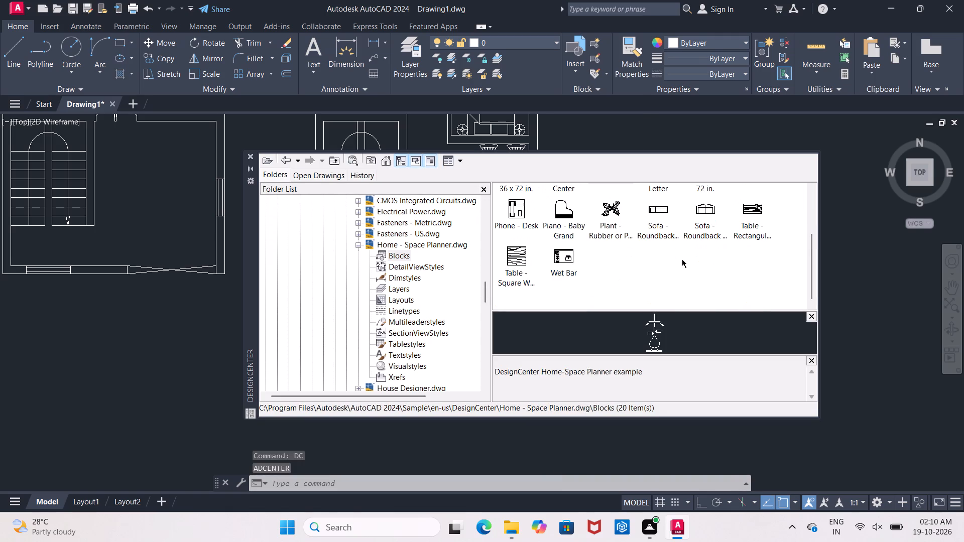
{"action": "left_click", "coordinate": [612, 204]}
{"action": "left_click_drag", "start_coordinate": [608, 209], "coordinate": [206, 384]}
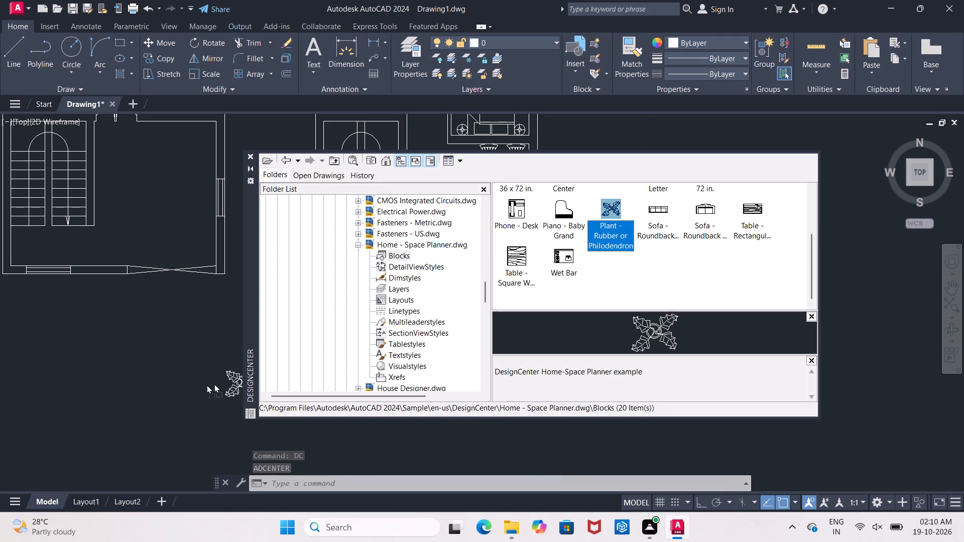
{"action": "left_click_drag", "start_coordinate": [206, 384], "coordinate": [170, 380]}
Insert the square wood-grain table block just above the plant and close DesignCenter.
{"action": "left_click", "coordinate": [512, 258]}
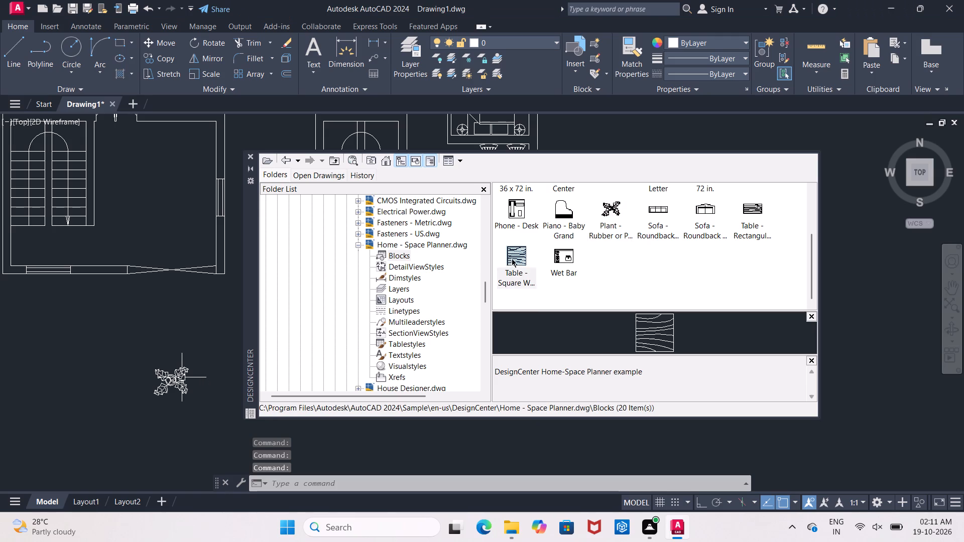
{"action": "left_click_drag", "start_coordinate": [515, 256], "coordinate": [178, 322]}
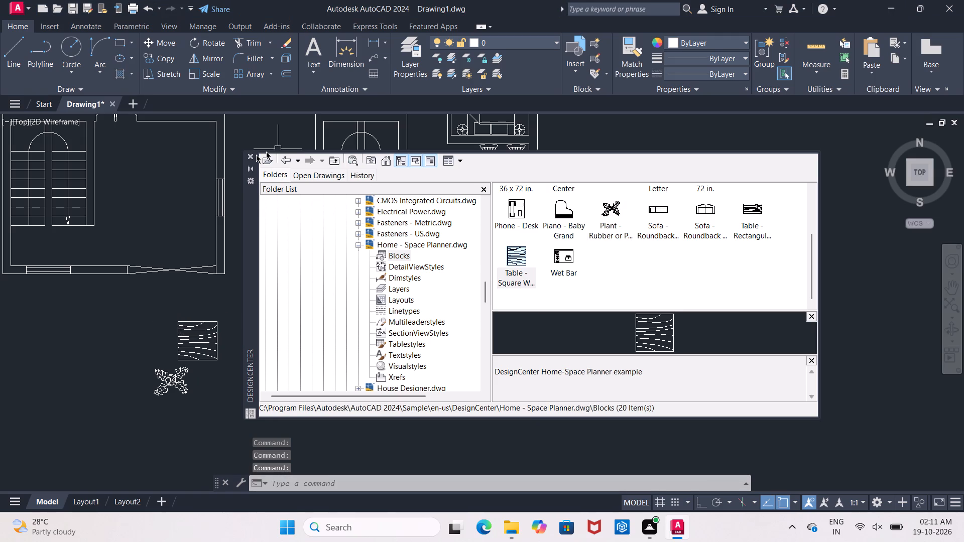
{"action": "left_click", "coordinate": [249, 157]}
Copy the square table from below the left-hand plan to the front of the sofa in both plans.
{"action": "scroll", "coordinate": [258, 202], "scroll_direction": "down", "scroll_amount": 2}
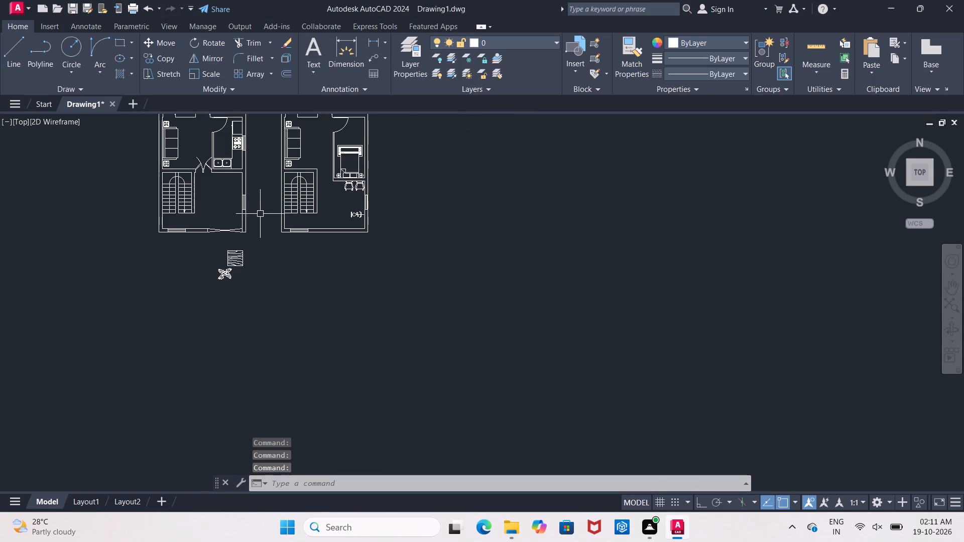
{"action": "middle_click_drag", "start_coordinate": [260, 214], "coordinate": [306, 251]}
{"action": "scroll", "coordinate": [264, 293], "scroll_direction": "up", "scroll_amount": 2}
{"action": "left_click", "coordinate": [289, 287]}
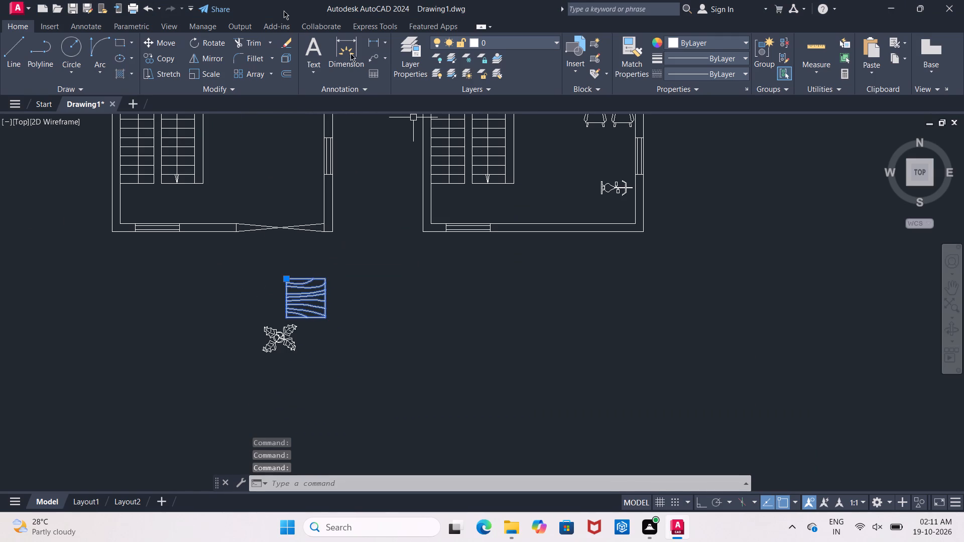
{"action": "left_click", "coordinate": [173, 54]}
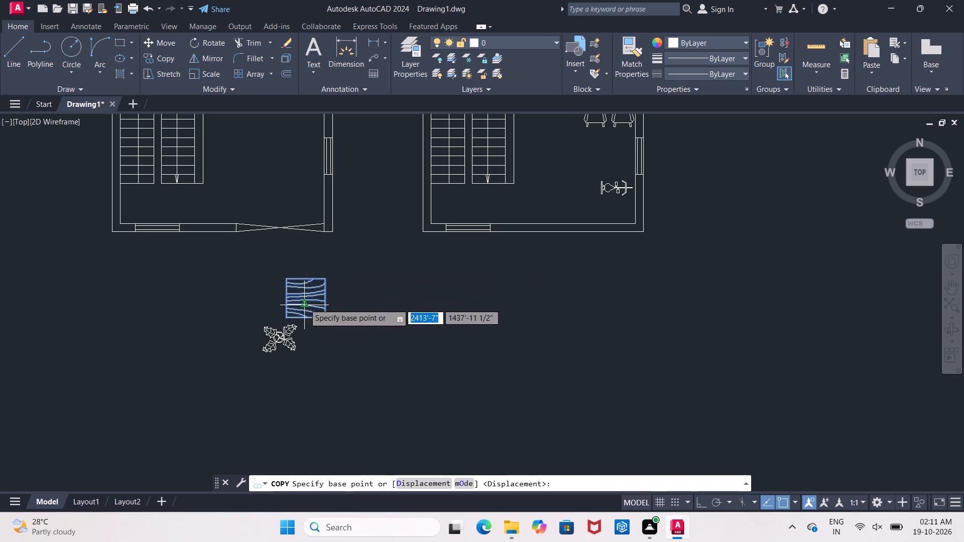
{"action": "left_click", "coordinate": [304, 304]}
{"action": "middle_click_drag", "start_coordinate": [197, 131], "coordinate": [278, 336]}
{"action": "scroll", "coordinate": [275, 226], "scroll_direction": "up", "scroll_amount": 1}
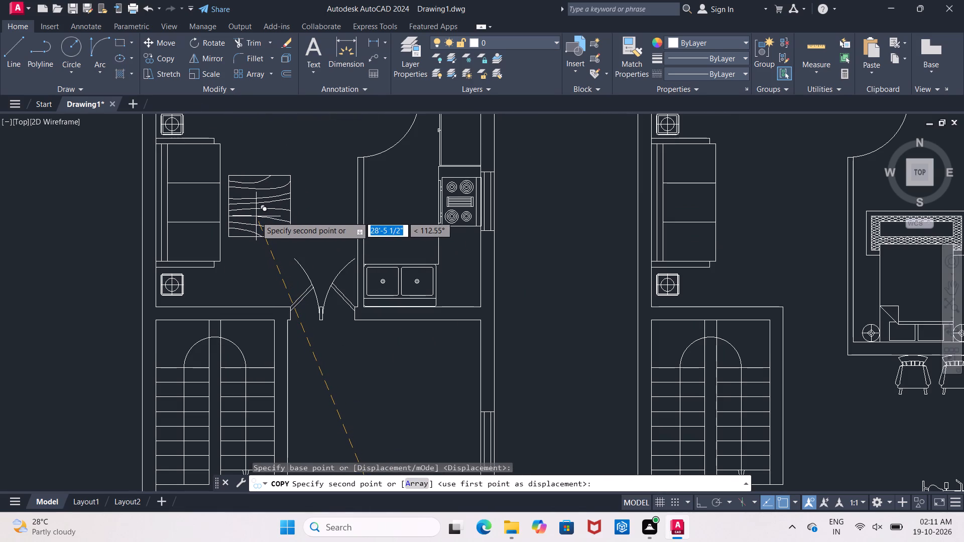
{"action": "left_click", "coordinate": [256, 216]}
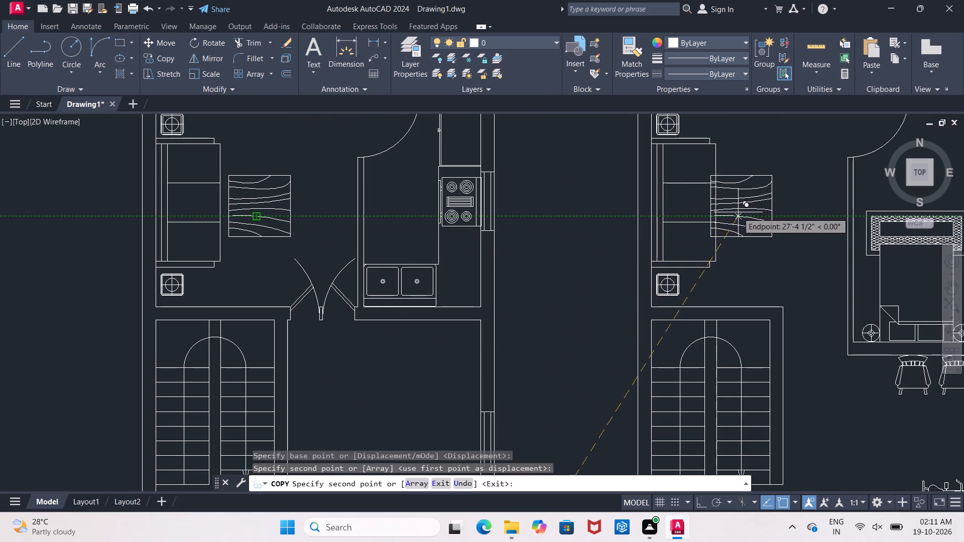
{"action": "left_click", "coordinate": [747, 213]}
Place another copy of the square table in the right-hand plan, directly below the two rocking chairs, and end the copying.
{"action": "scroll", "coordinate": [767, 229], "scroll_direction": "down", "scroll_amount": 1}
{"action": "middle_click_drag", "start_coordinate": [802, 282], "coordinate": [466, 150]}
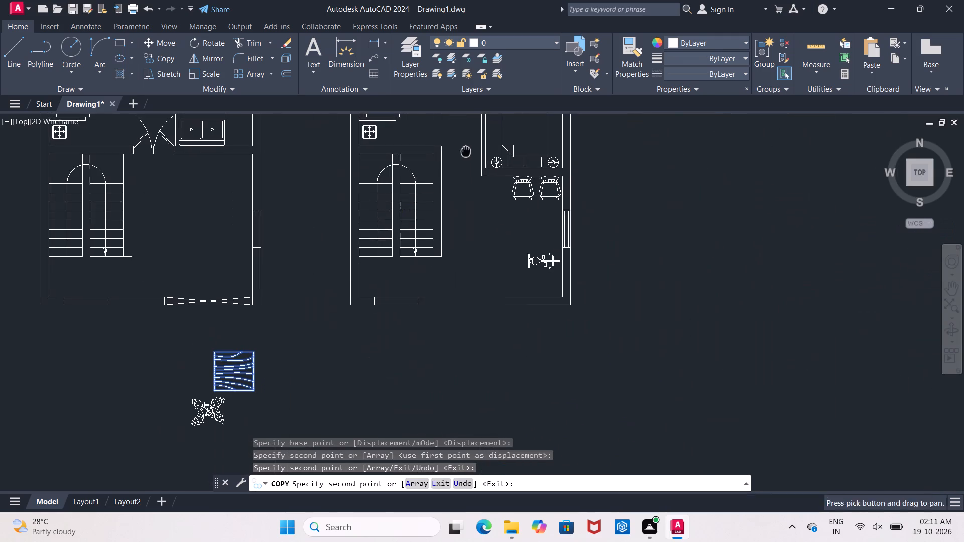
{"action": "scroll", "coordinate": [535, 222], "scroll_direction": "up", "scroll_amount": 2}
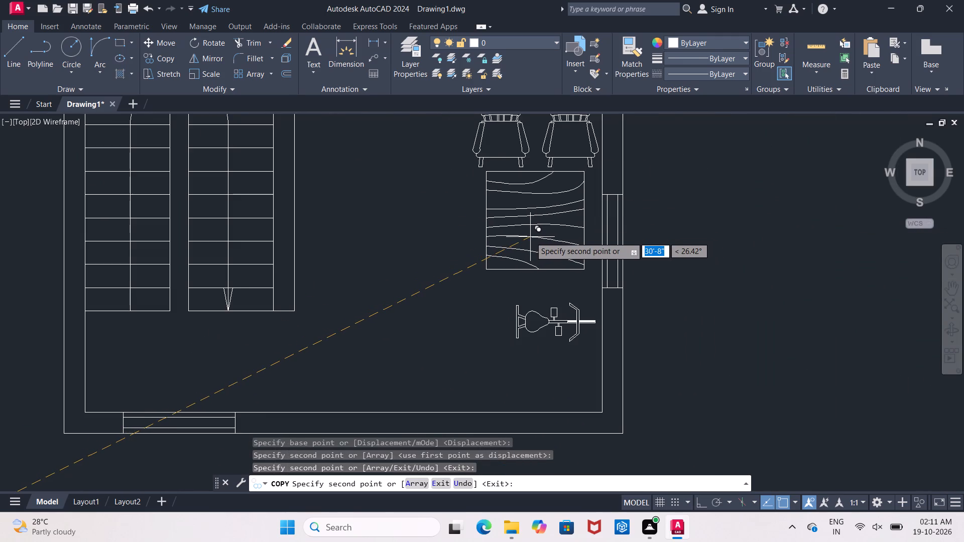
{"action": "left_click", "coordinate": [530, 238]}
{"action": "key", "text": "Escape"}
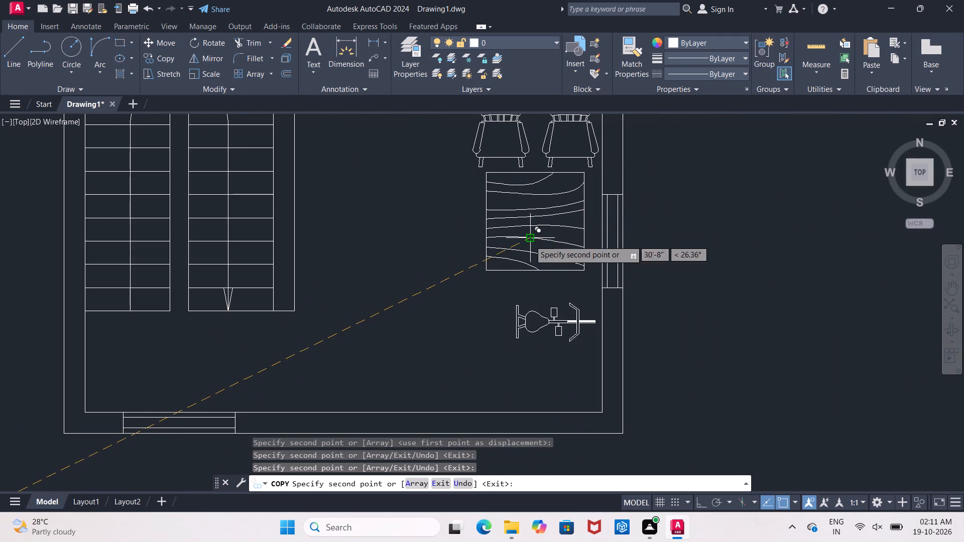
Scale the table below the rocking chairs down slightly, using its upper-left corner as the base point.
{"action": "left_click", "coordinate": [525, 270]}
{"action": "left_click_drag", "start_coordinate": [189, 76], "coordinate": [197, 81]}
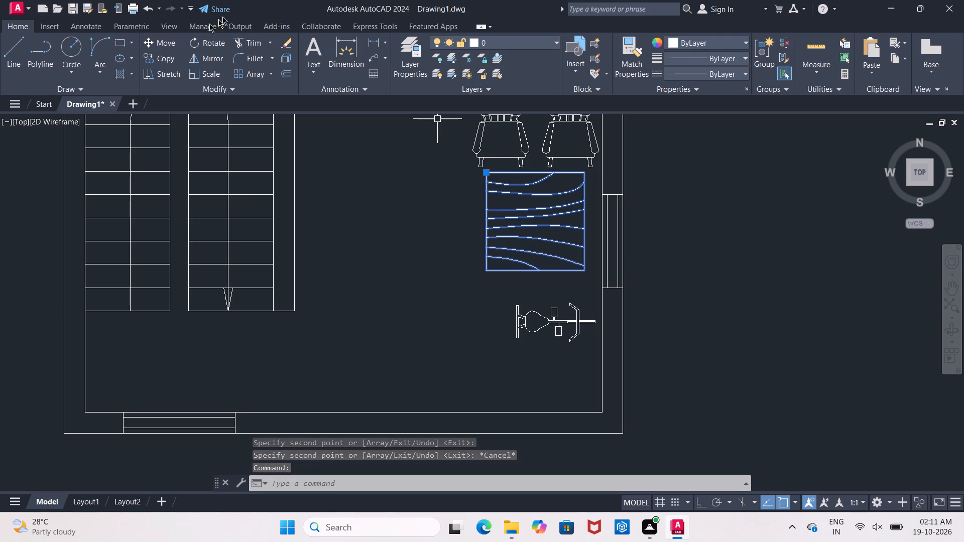
{"action": "left_click", "coordinate": [195, 78]}
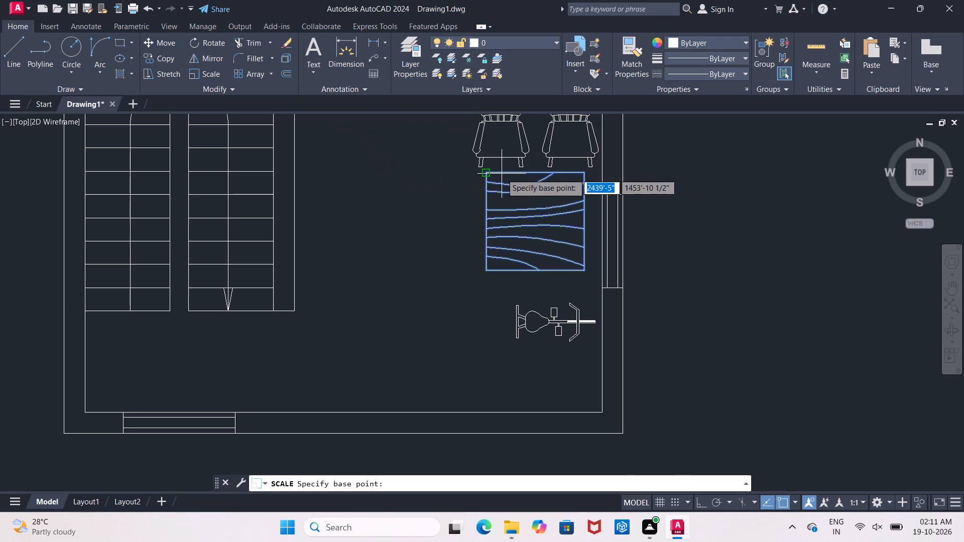
{"action": "left_click", "coordinate": [488, 174]}
{"action": "left_click", "coordinate": [517, 200]}
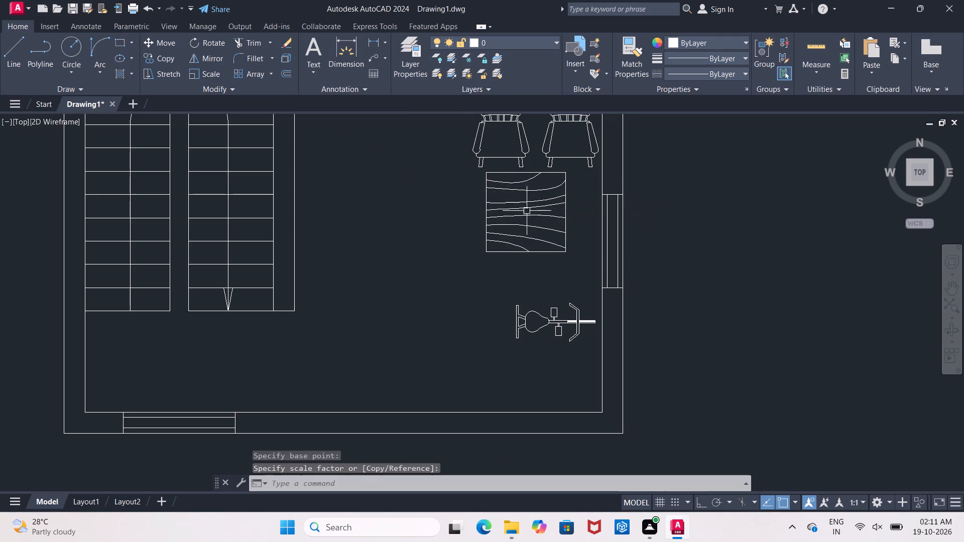
Shift the reduced table slightly right and down so it sits centred below the two rocking chairs.
{"action": "left_click", "coordinate": [534, 248]}
{"action": "left_click", "coordinate": [518, 245]}
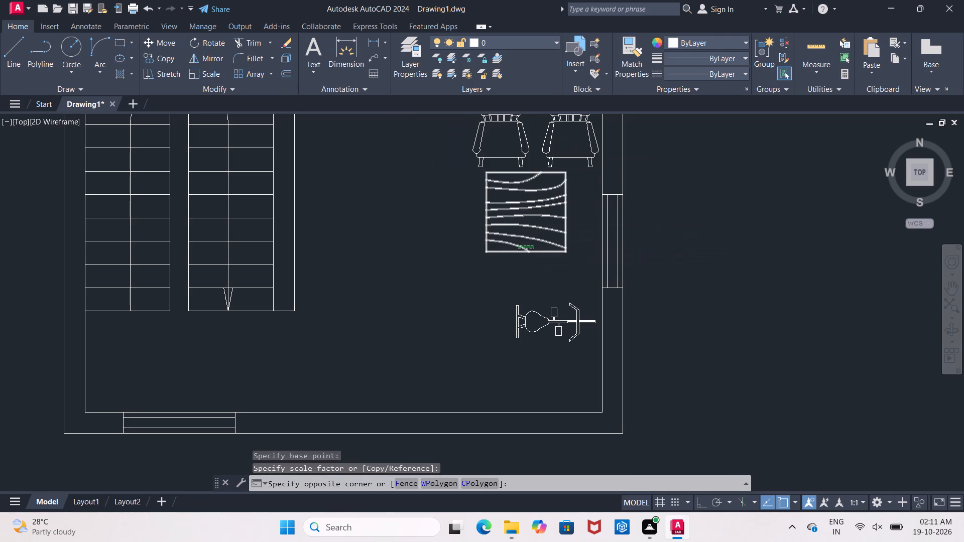
{"action": "left_click", "coordinate": [168, 47]}
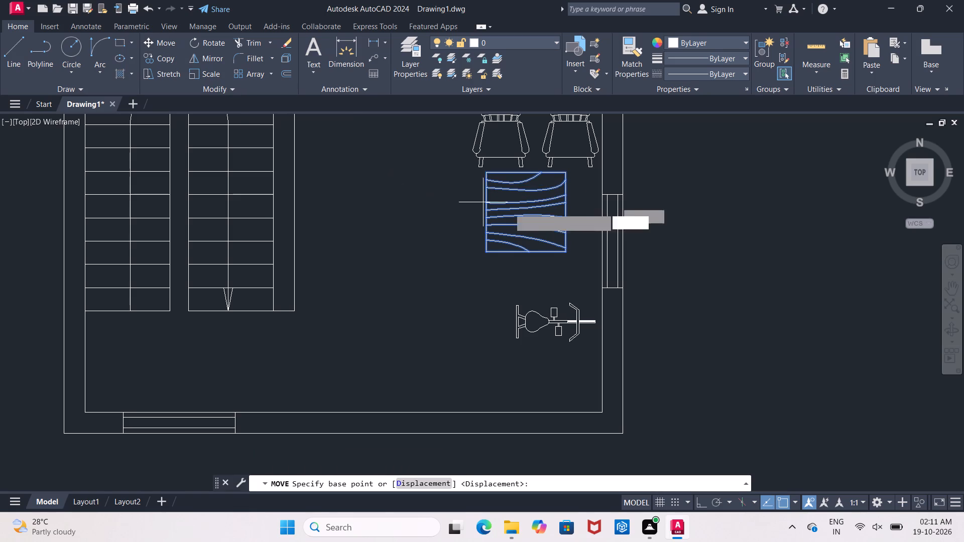
{"action": "left_click", "coordinate": [517, 207]}
{"action": "left_click", "coordinate": [528, 212]}
Move the plant from below the left-hand plan into the lower-left corner of the right-hand plan's front area, beside the window.
{"action": "scroll", "coordinate": [528, 209], "scroll_direction": "down", "scroll_amount": 1}
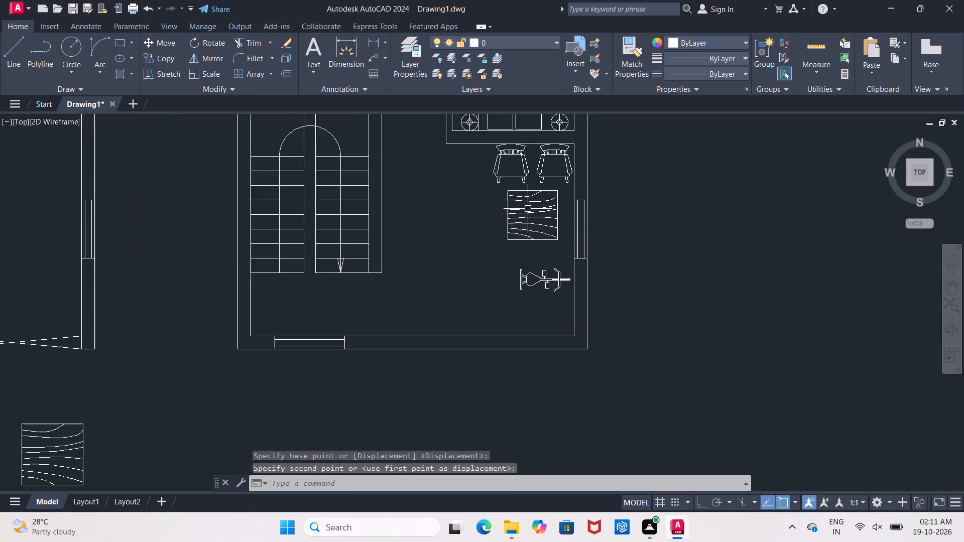
{"action": "scroll", "coordinate": [528, 209], "scroll_direction": "down", "scroll_amount": 1}
{"action": "left_click", "coordinate": [215, 410]}
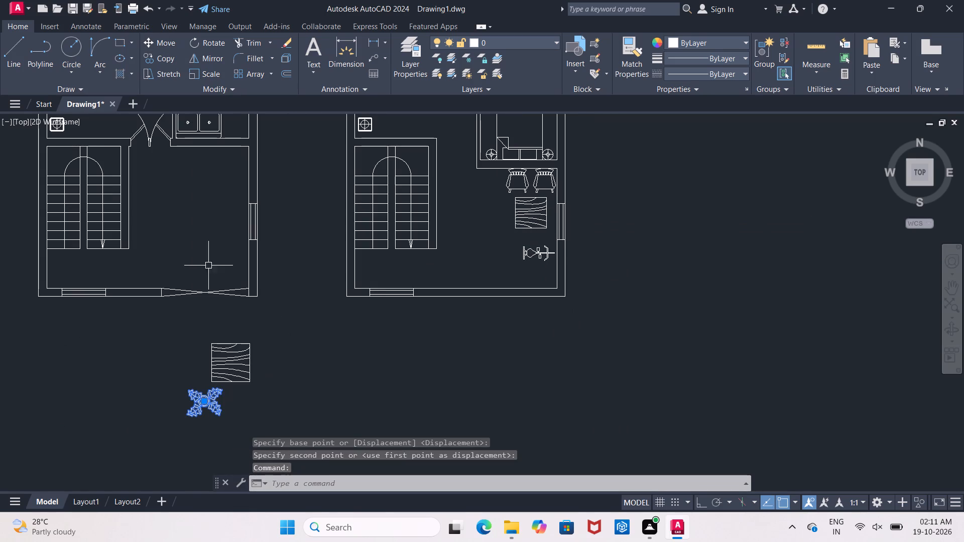
{"action": "left_click", "coordinate": [164, 51]}
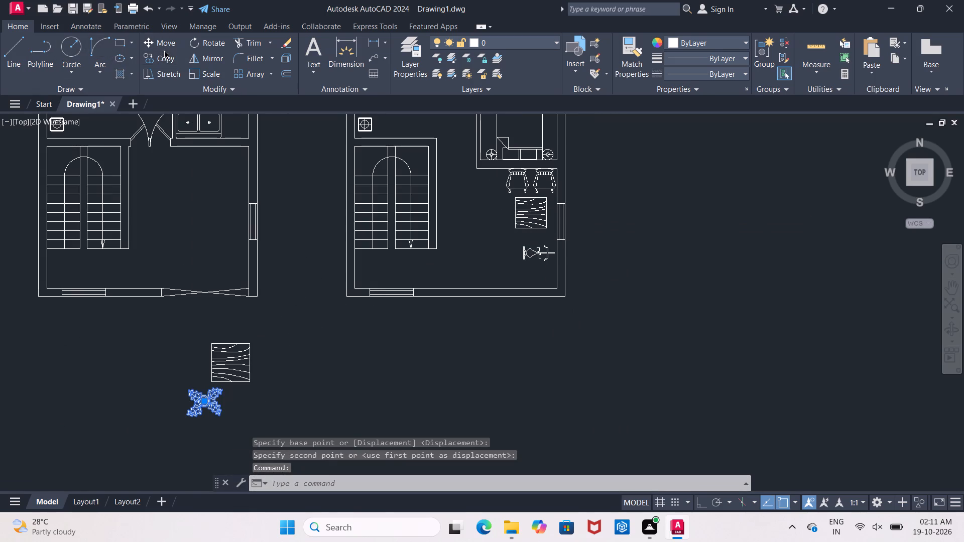
{"action": "left_click", "coordinate": [164, 47]}
{"action": "left_click", "coordinate": [203, 403]}
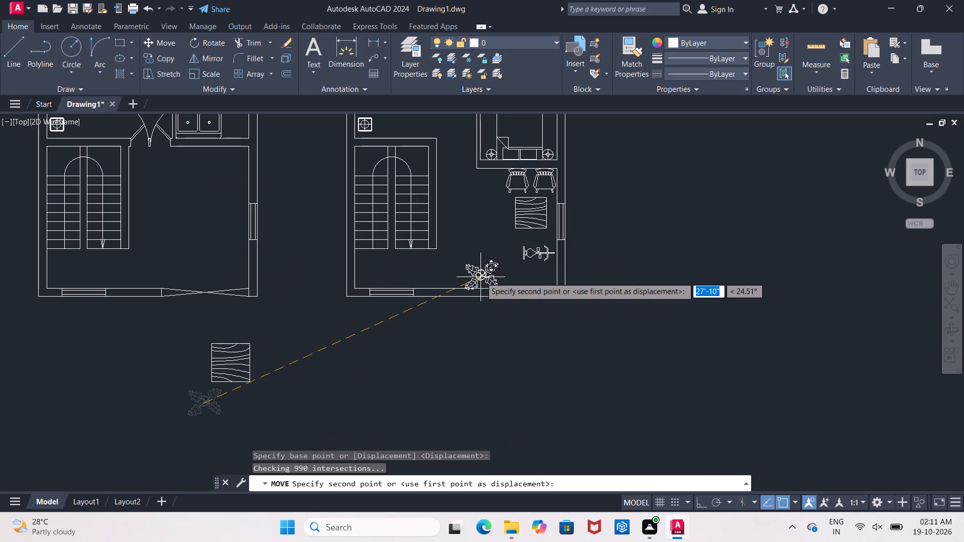
{"action": "scroll", "coordinate": [486, 277], "scroll_direction": "up", "scroll_amount": 1}
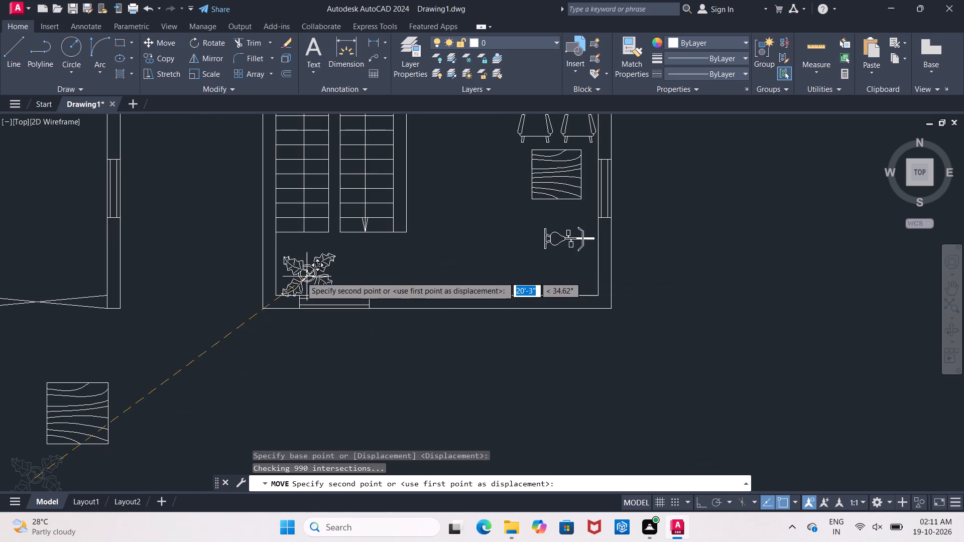
{"action": "scroll", "coordinate": [309, 276], "scroll_direction": "up", "scroll_amount": 2}
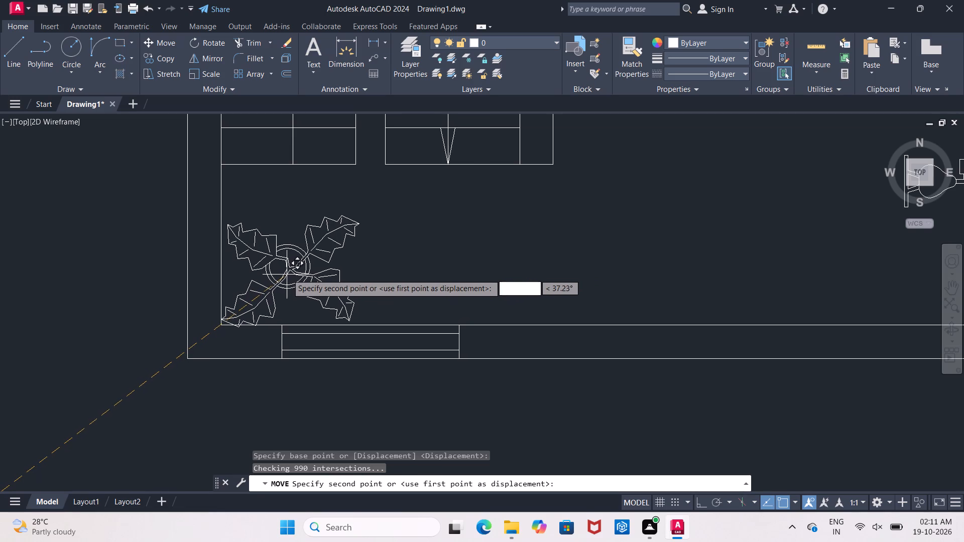
{"action": "left_click", "coordinate": [287, 273]}
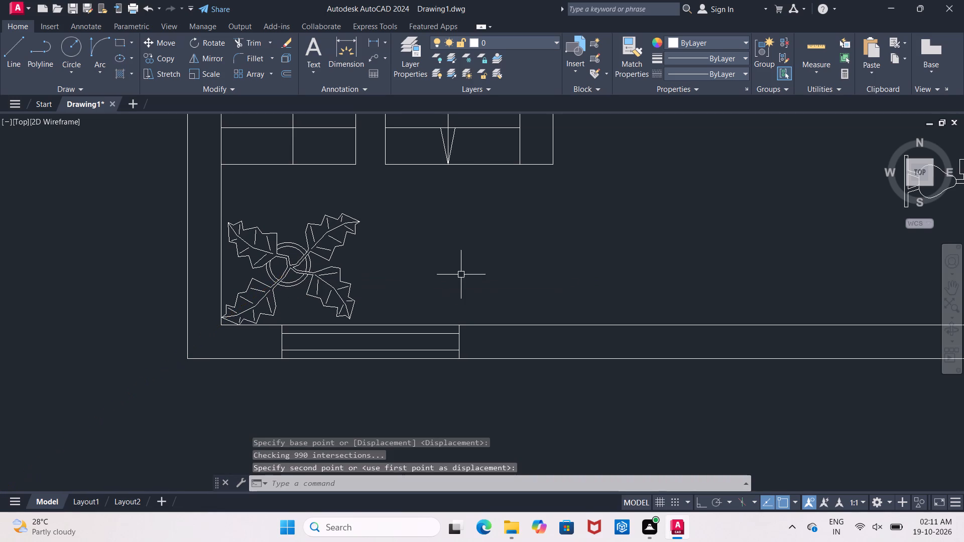
Copy the plant about 15'-4 1/2" horizontally into the right-hand plan's lower-right corner, below the exercise bike, and end the copying.
{"action": "scroll", "coordinate": [487, 278], "scroll_direction": "down", "scroll_amount": 3}
{"action": "left_click", "coordinate": [430, 280]}
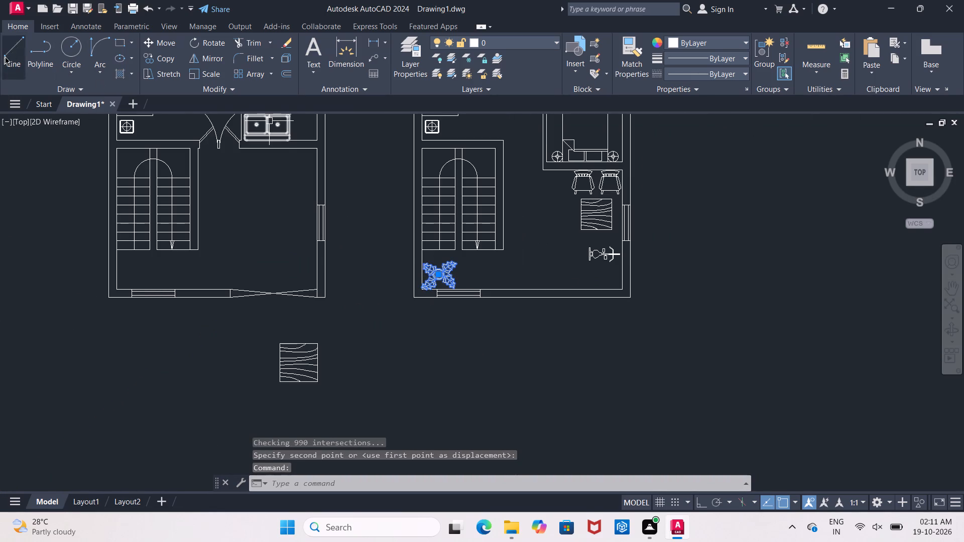
{"action": "left_click", "coordinate": [171, 57]}
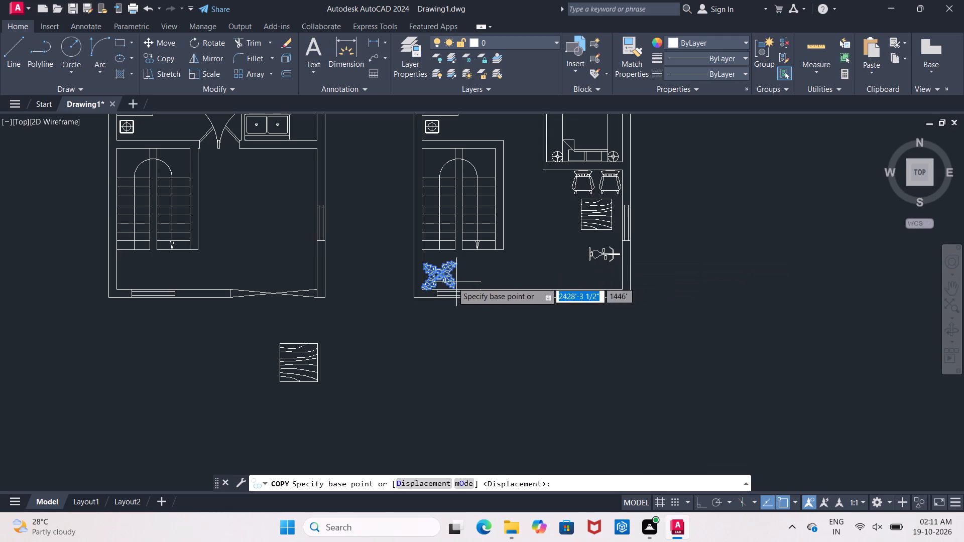
{"action": "left_click", "coordinate": [440, 278]}
{"action": "scroll", "coordinate": [619, 279], "scroll_direction": "up", "scroll_amount": 2}
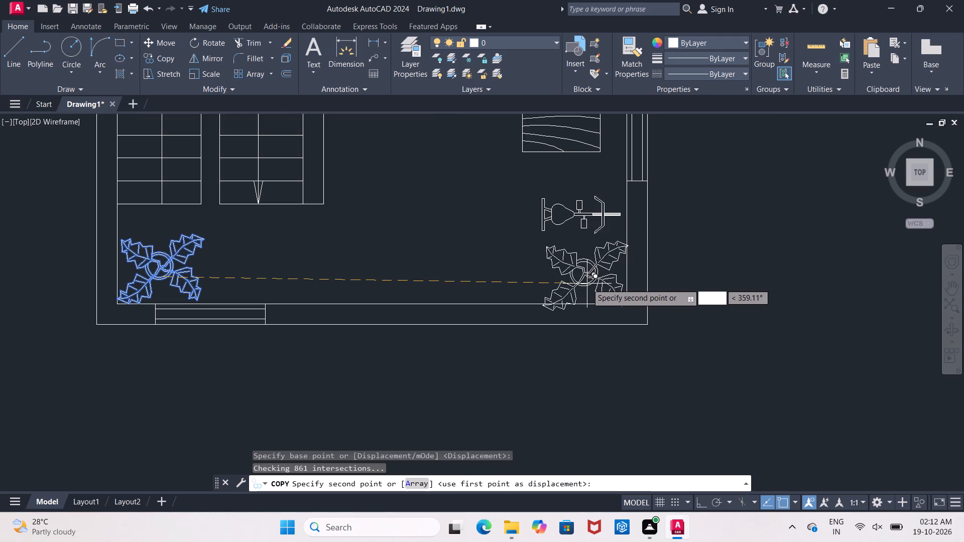
{"action": "scroll", "coordinate": [585, 283], "scroll_direction": "up", "scroll_amount": 2}
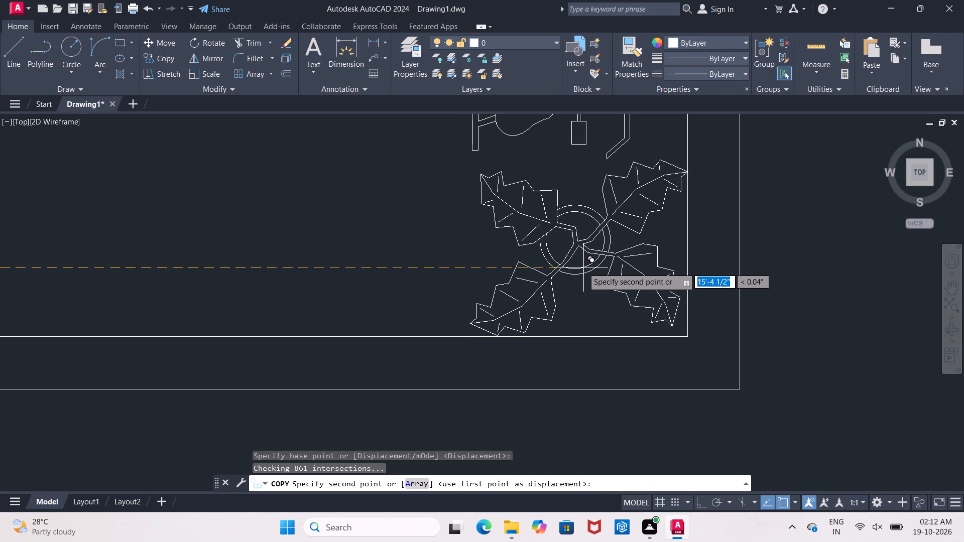
{"action": "left_click", "coordinate": [583, 268]}
{"action": "scroll", "coordinate": [583, 268], "scroll_direction": "down", "scroll_amount": 3}
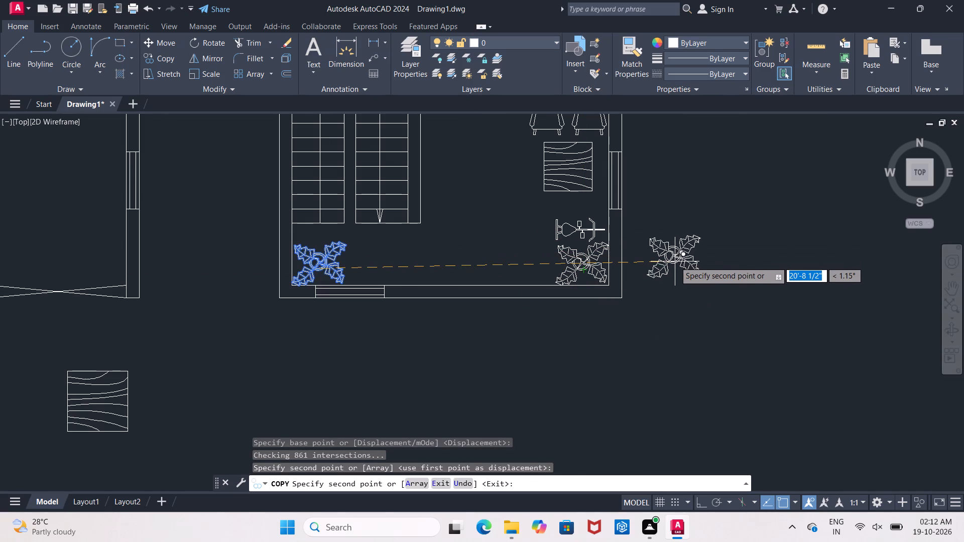
{"action": "key", "text": "Escape"}
Delete the leftover square table lying below the left-hand plan.
{"action": "scroll", "coordinate": [675, 266], "scroll_direction": "down", "scroll_amount": 3}
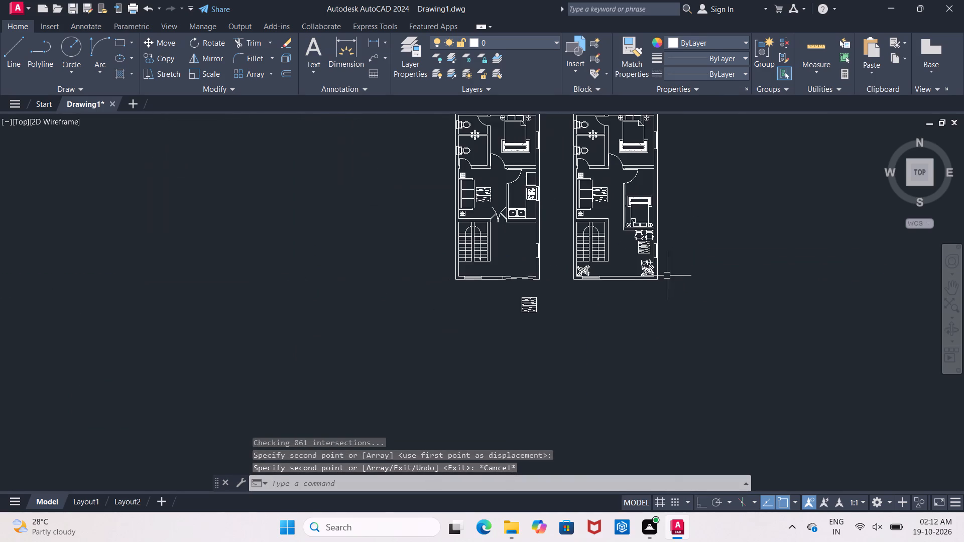
{"action": "scroll", "coordinate": [669, 285], "scroll_direction": "down", "scroll_amount": 1}
{"action": "scroll", "coordinate": [581, 308], "scroll_direction": "up", "scroll_amount": 2}
{"action": "left_click_drag", "start_coordinate": [534, 270], "coordinate": [539, 270]}
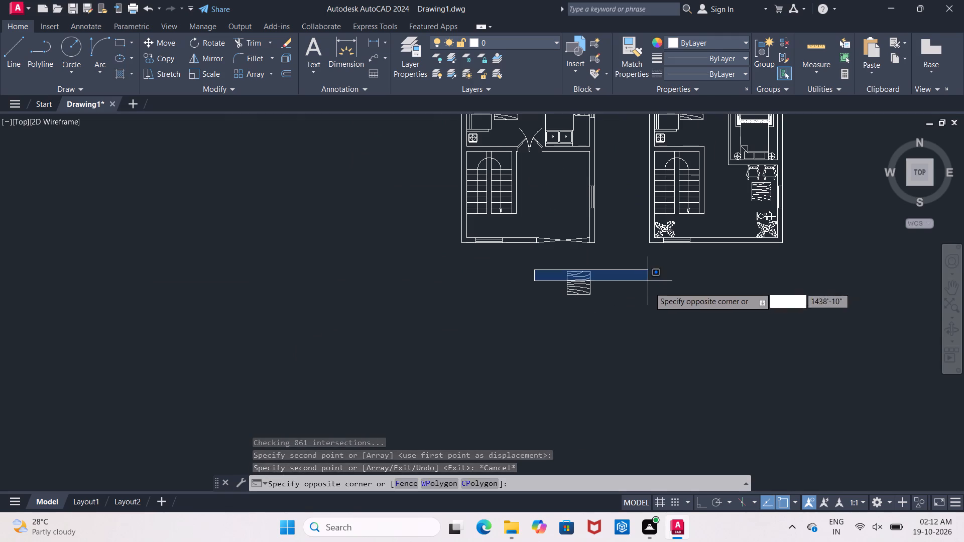
{"action": "left_click", "coordinate": [651, 315]}
{"action": "key", "text": "Delete"}
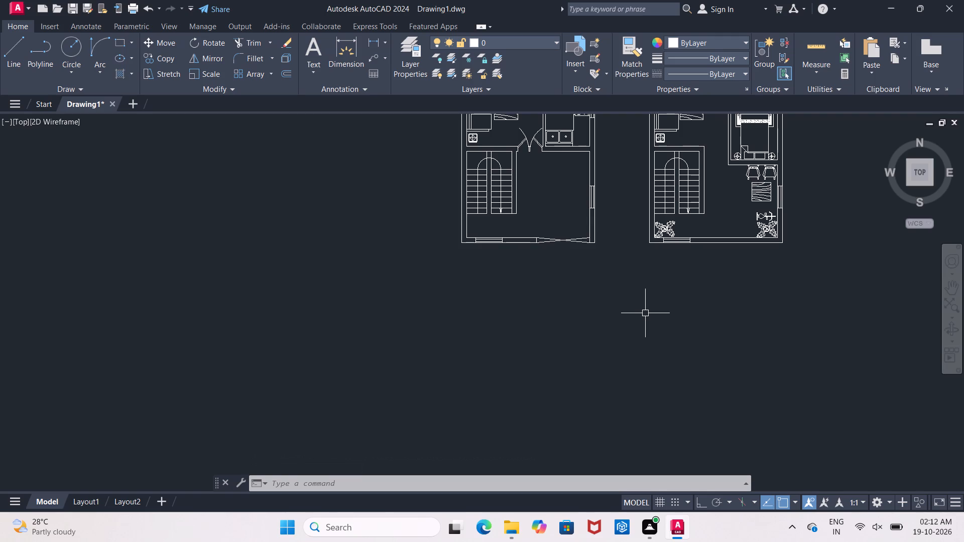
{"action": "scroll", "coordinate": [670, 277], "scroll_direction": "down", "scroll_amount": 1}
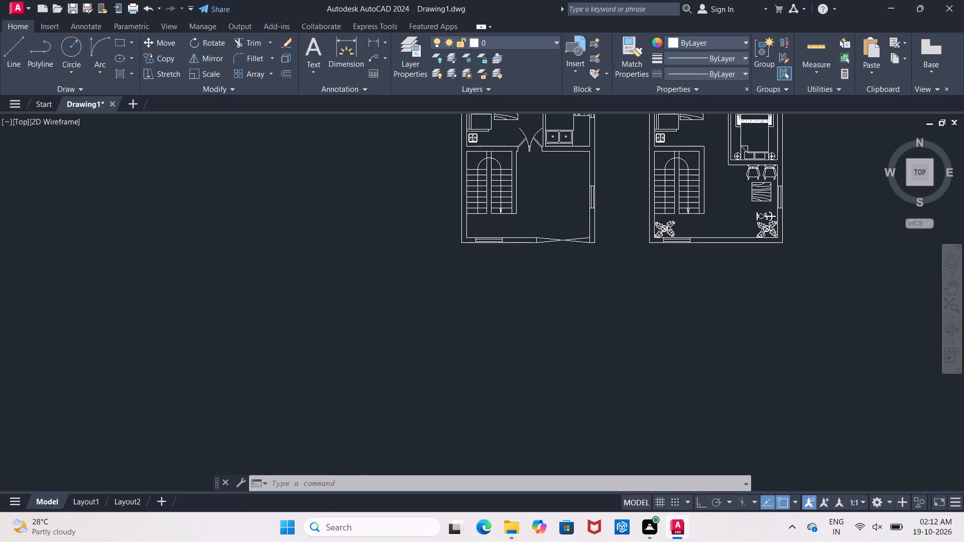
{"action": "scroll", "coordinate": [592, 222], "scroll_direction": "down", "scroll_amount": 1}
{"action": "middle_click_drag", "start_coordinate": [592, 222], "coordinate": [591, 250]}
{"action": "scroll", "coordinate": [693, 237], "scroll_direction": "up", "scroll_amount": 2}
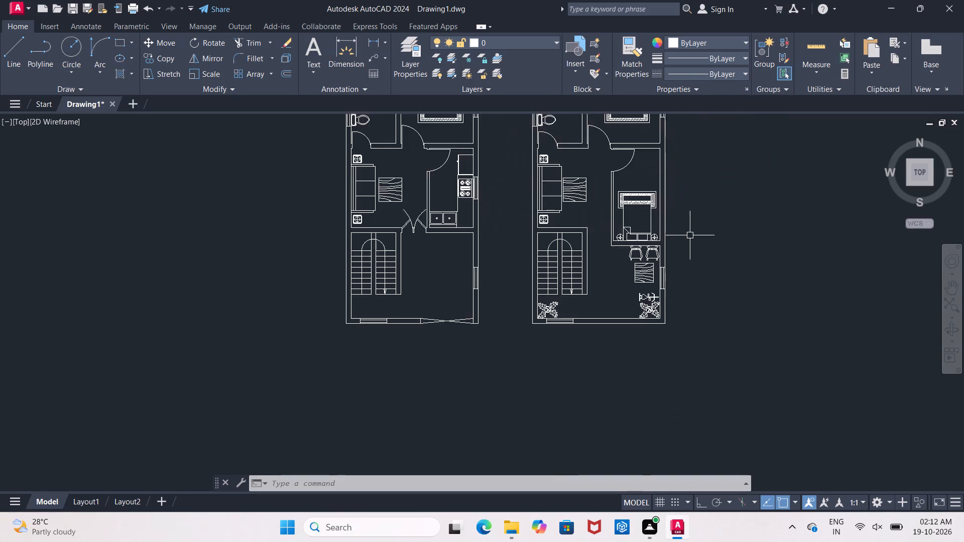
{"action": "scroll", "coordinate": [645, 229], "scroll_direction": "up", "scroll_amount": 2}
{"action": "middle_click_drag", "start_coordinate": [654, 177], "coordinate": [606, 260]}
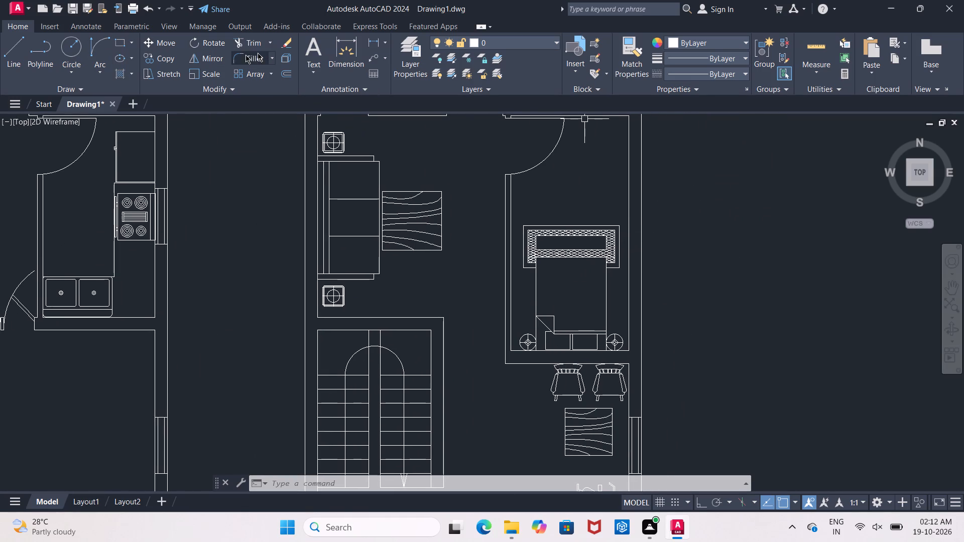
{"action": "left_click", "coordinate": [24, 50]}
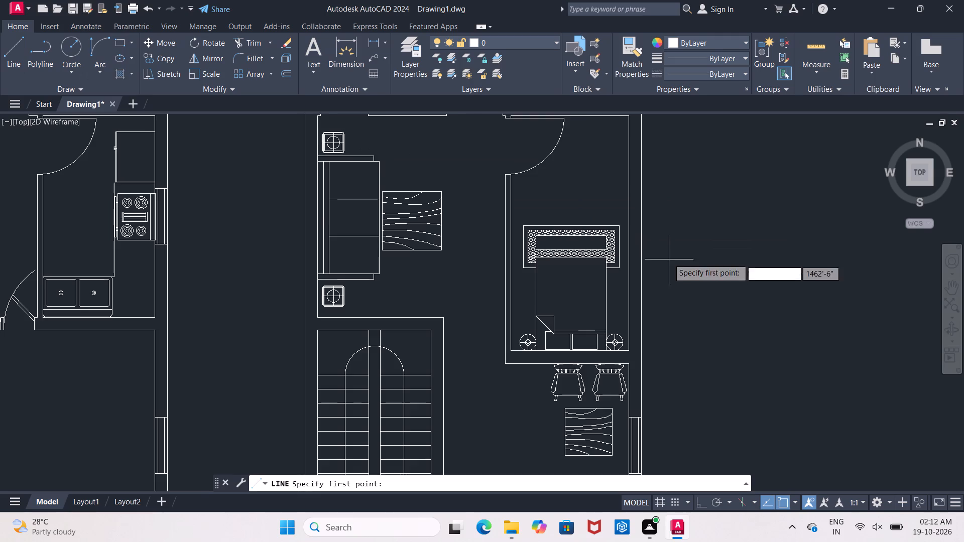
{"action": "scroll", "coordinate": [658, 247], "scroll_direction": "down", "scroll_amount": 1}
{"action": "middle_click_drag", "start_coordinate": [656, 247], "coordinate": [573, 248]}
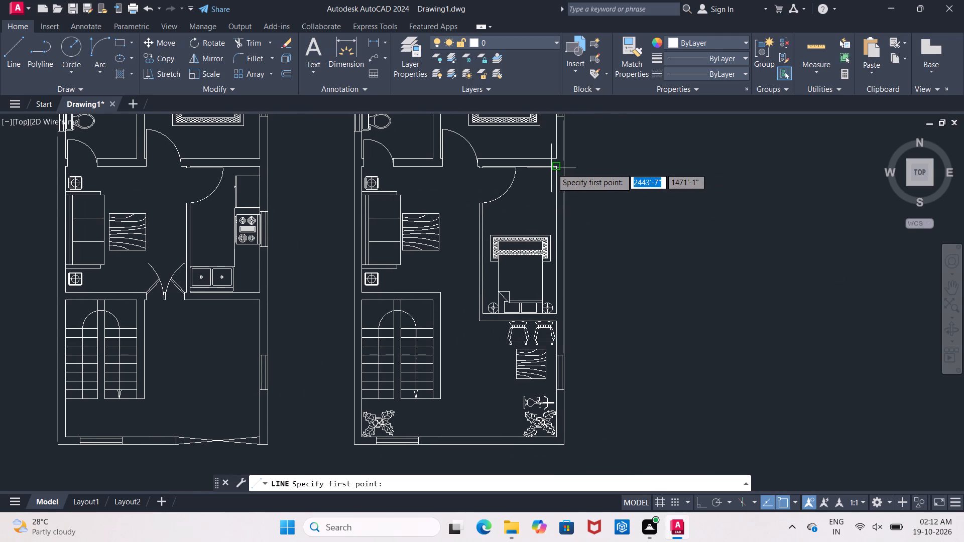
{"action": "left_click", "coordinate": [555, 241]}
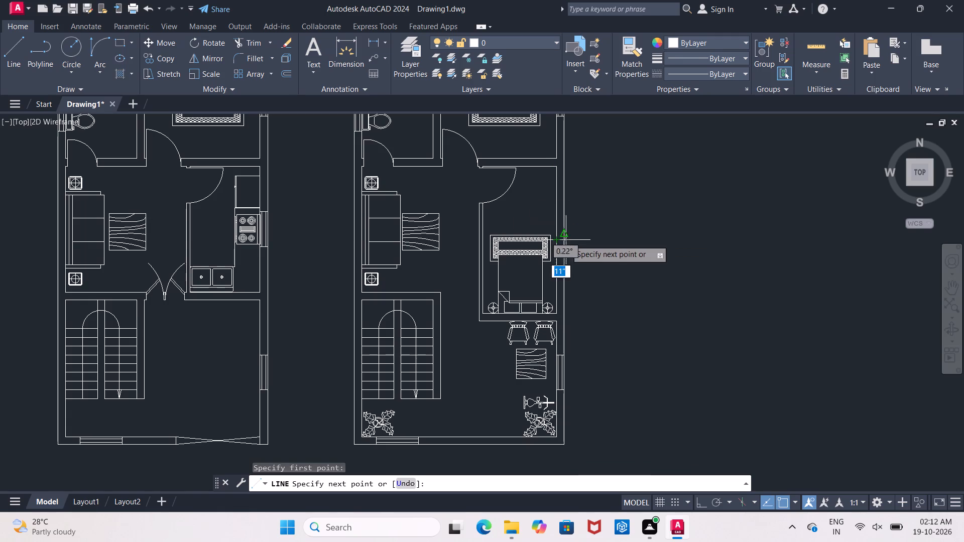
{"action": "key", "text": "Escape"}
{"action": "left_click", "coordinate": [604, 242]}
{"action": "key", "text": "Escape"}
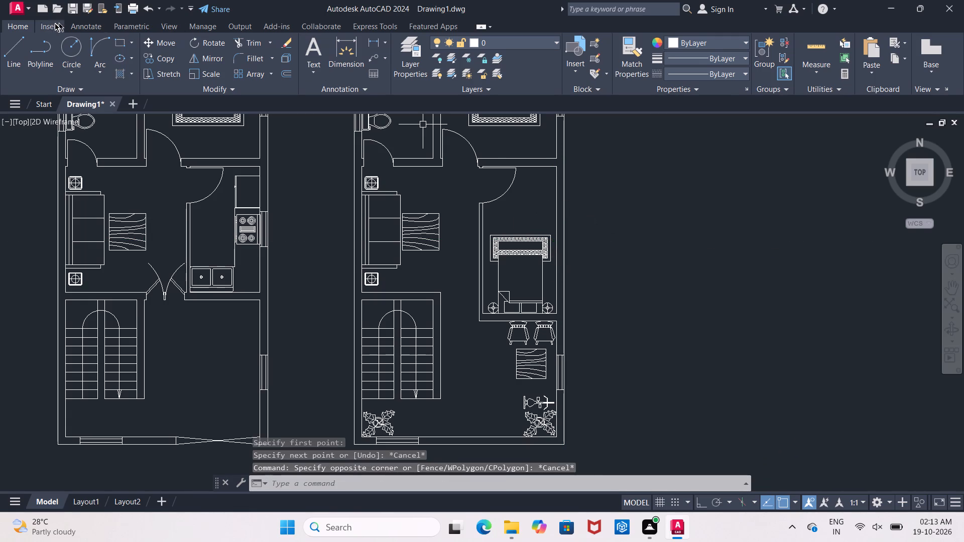
Draw a horizontal line from the midpoint of the right-hand plan's inner east wall line beside the lower bed, extending past the outer wall line.
{"action": "left_click", "coordinate": [19, 50]}
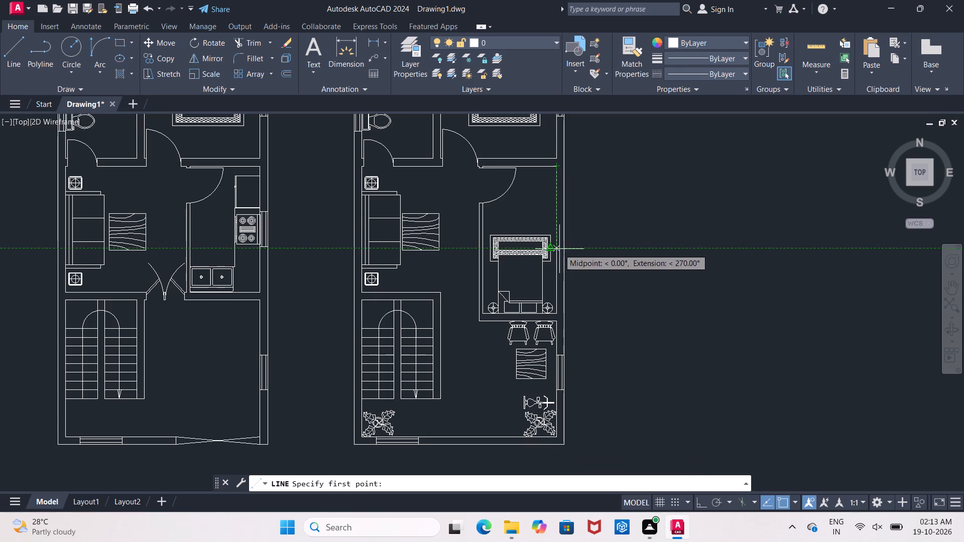
{"action": "scroll", "coordinate": [557, 170], "scroll_direction": "up", "scroll_amount": 3}
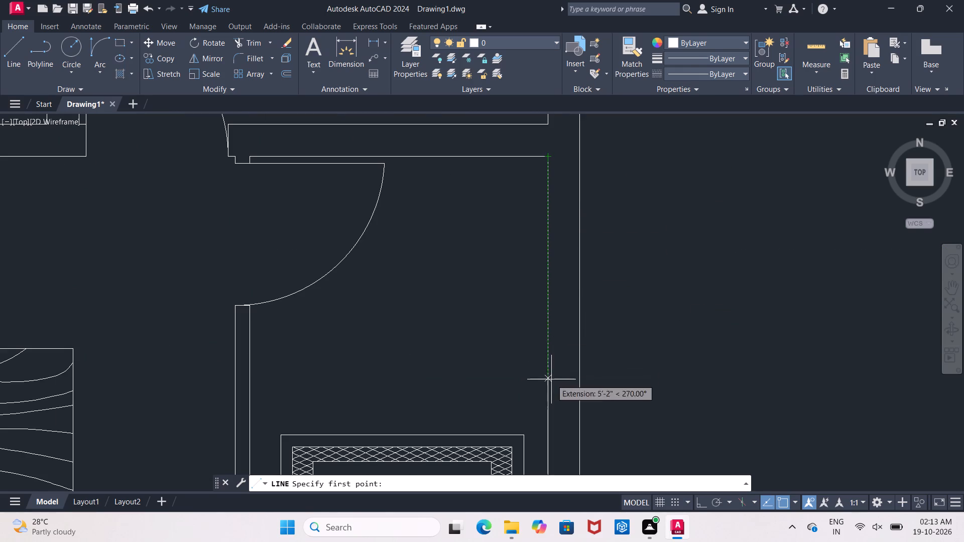
{"action": "middle_click_drag", "start_coordinate": [551, 380], "coordinate": [509, 140]}
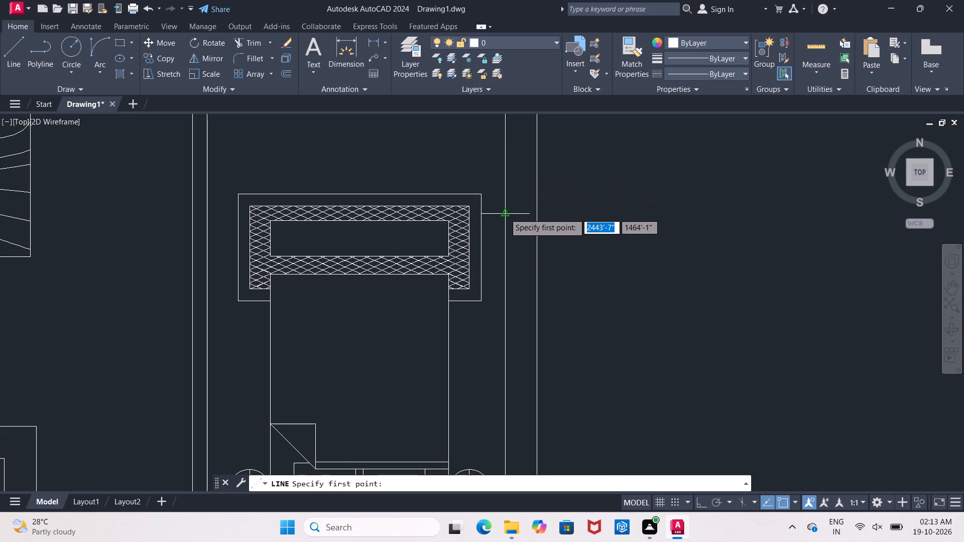
{"action": "left_click", "coordinate": [505, 214]}
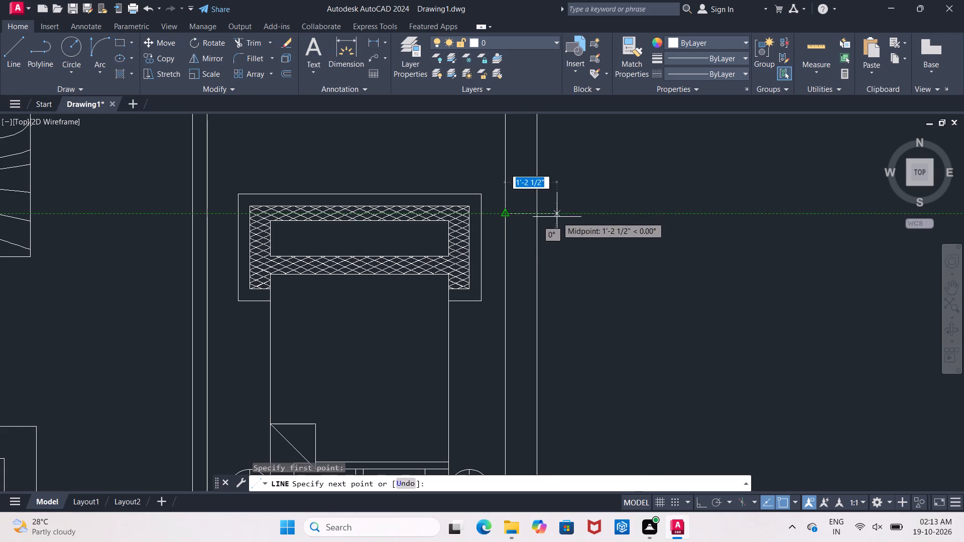
{"action": "left_click", "coordinate": [564, 220]}
{"action": "key", "text": "Escape"}
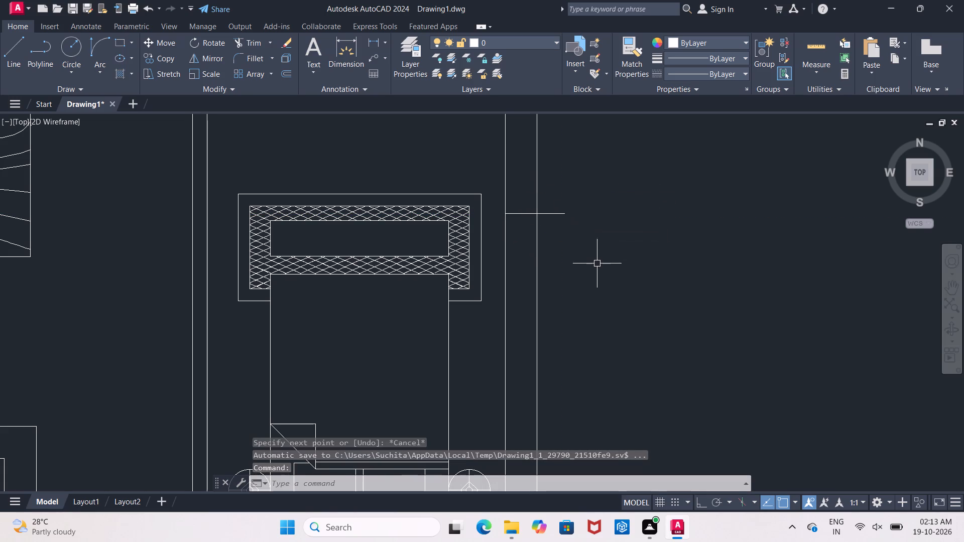
Trim the part of the new horizontal line that sticks out beyond the outer wall line.
{"action": "type", "text": "TR"}
{"action": "key", "text": "space"}
{"action": "key", "text": "space"}
{"action": "key", "text": "space"}
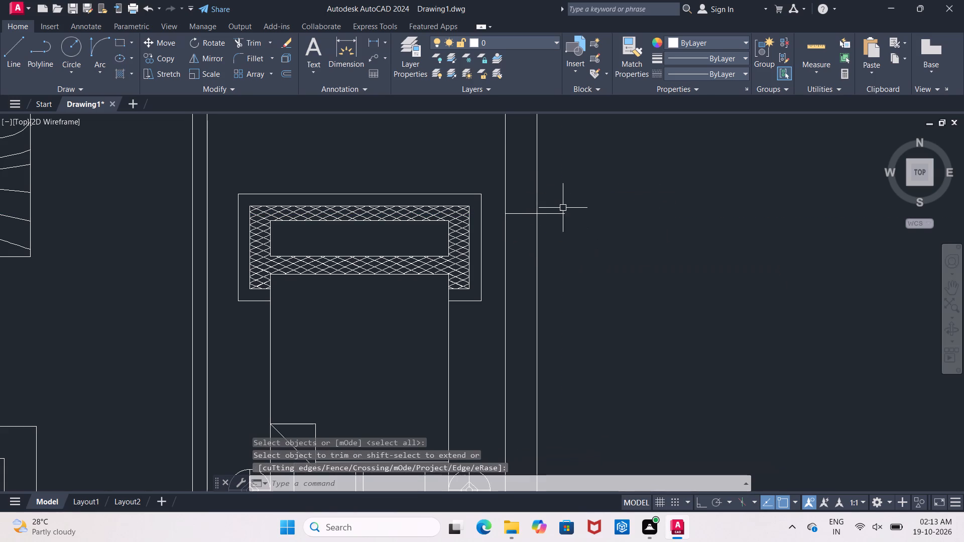
{"action": "type", "text": "TR"}
{"action": "key", "text": "space"}
{"action": "key", "text": "space"}
{"action": "left_click", "coordinate": [561, 213]}
{"action": "key", "text": "Escape"}
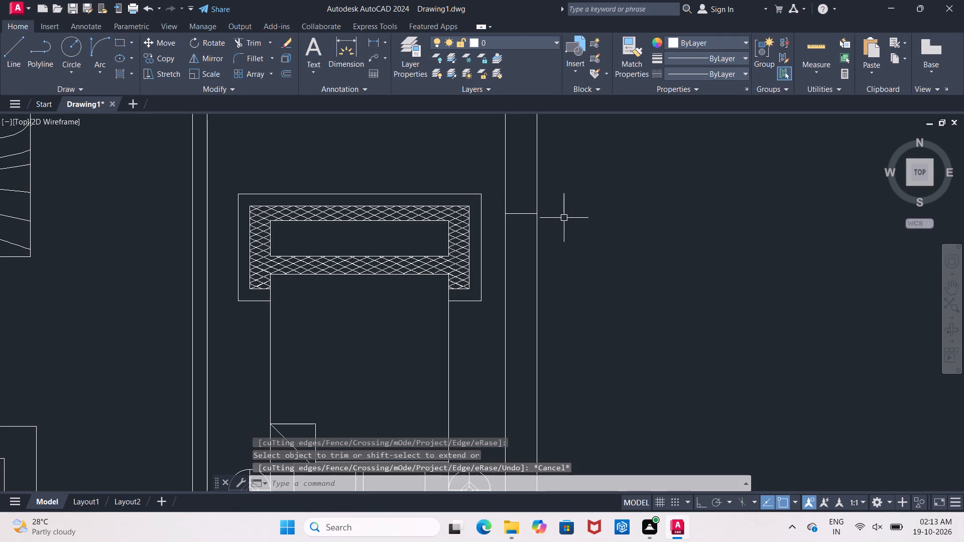
Offset the short line across the bedroom's east wall by 2' both above and below to mark a window opening.
{"action": "key", "text": "o"}
{"action": "key", "text": "Return"}
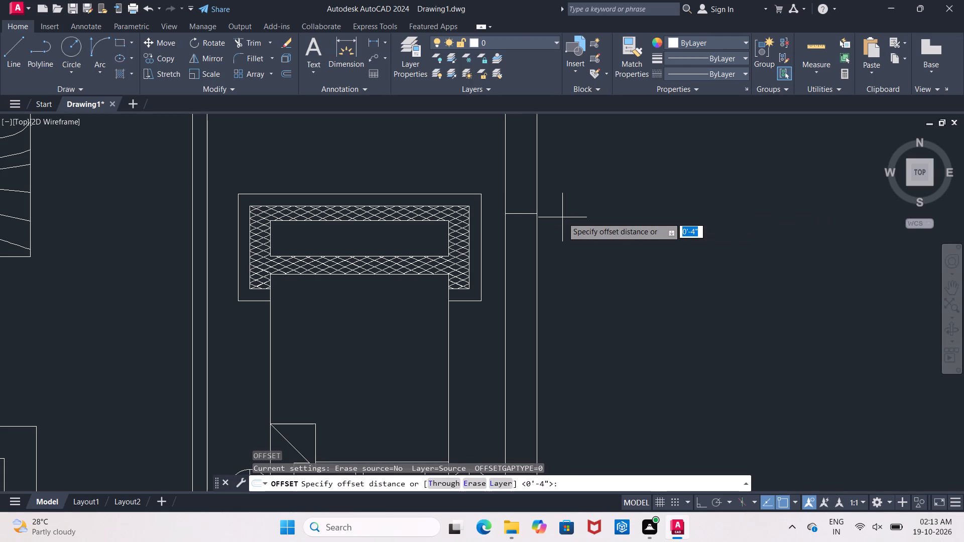
{"action": "type", "text": "2'"}
{"action": "key", "text": "Return"}
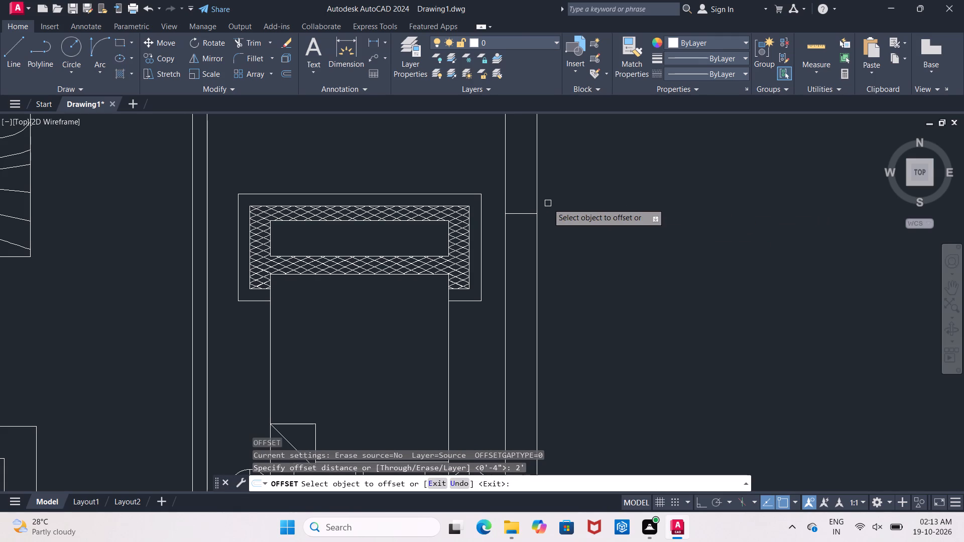
{"action": "left_click", "coordinate": [522, 214]}
{"action": "left_click", "coordinate": [532, 184]}
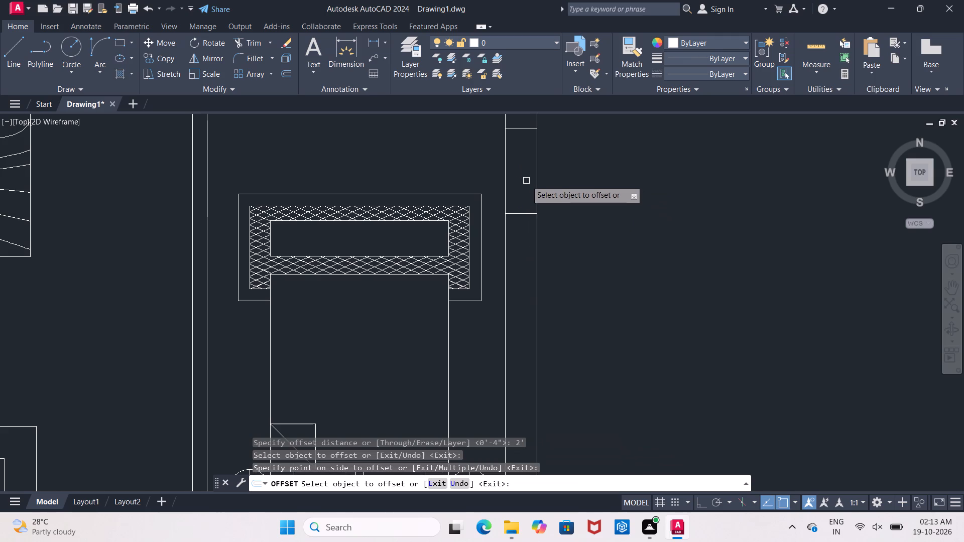
{"action": "scroll", "coordinate": [530, 189], "scroll_direction": "down", "scroll_amount": 2}
{"action": "middle_click_drag", "start_coordinate": [528, 208], "coordinate": [517, 278]}
{"action": "left_click", "coordinate": [516, 270]}
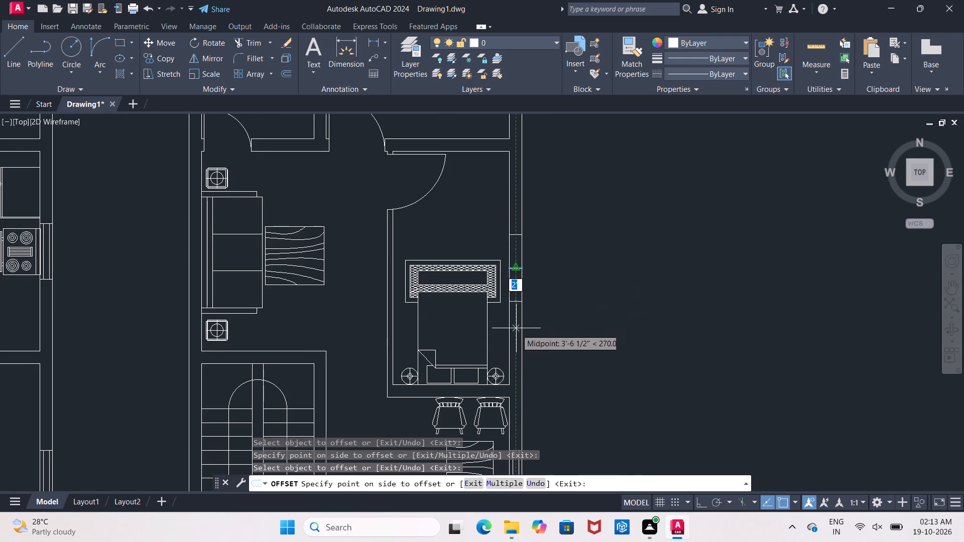
{"action": "left_click", "coordinate": [518, 343]}
{"action": "scroll", "coordinate": [571, 304], "scroll_direction": "down", "scroll_amount": 1}
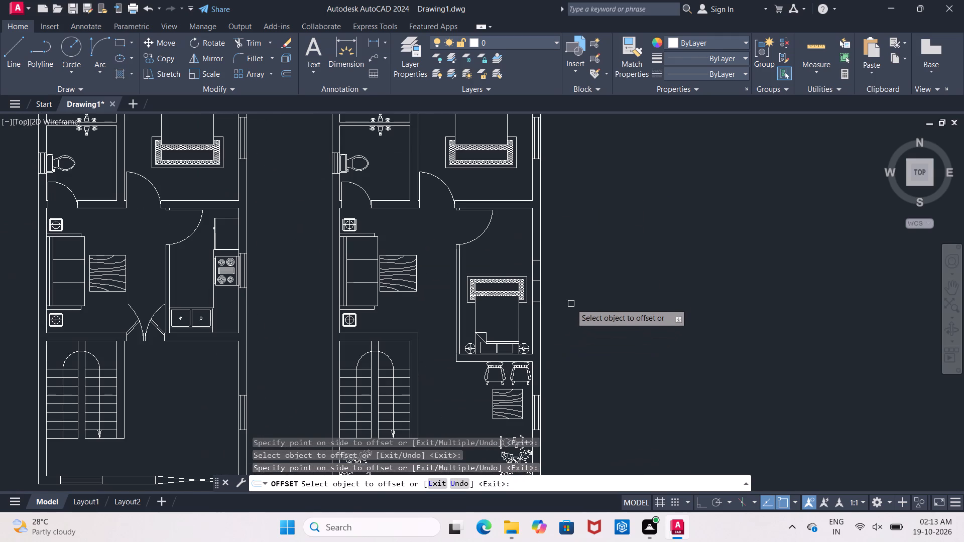
Delete the middle line of the window opening in the east wall of the right-hand plan's lower bedroom.
{"action": "scroll", "coordinate": [547, 280], "scroll_direction": "up", "scroll_amount": 1}
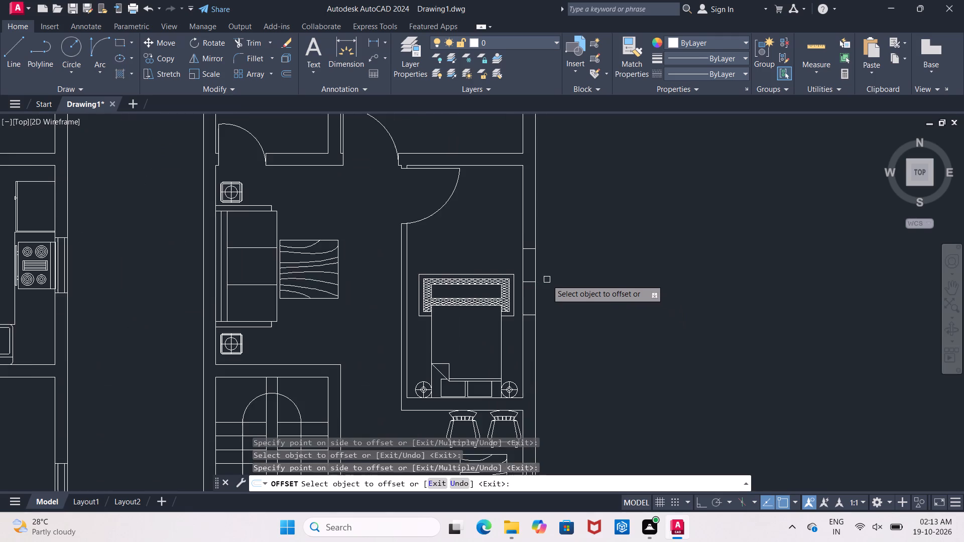
{"action": "scroll", "coordinate": [539, 288], "scroll_direction": "up", "scroll_amount": 1}
{"action": "key", "text": "Escape"}
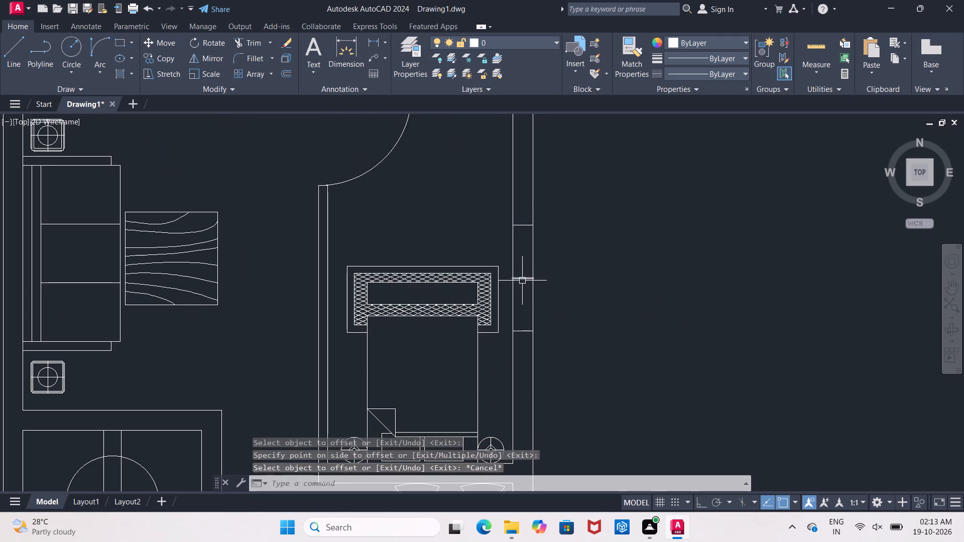
{"action": "left_click", "coordinate": [522, 280]}
{"action": "key", "text": "Delete"}
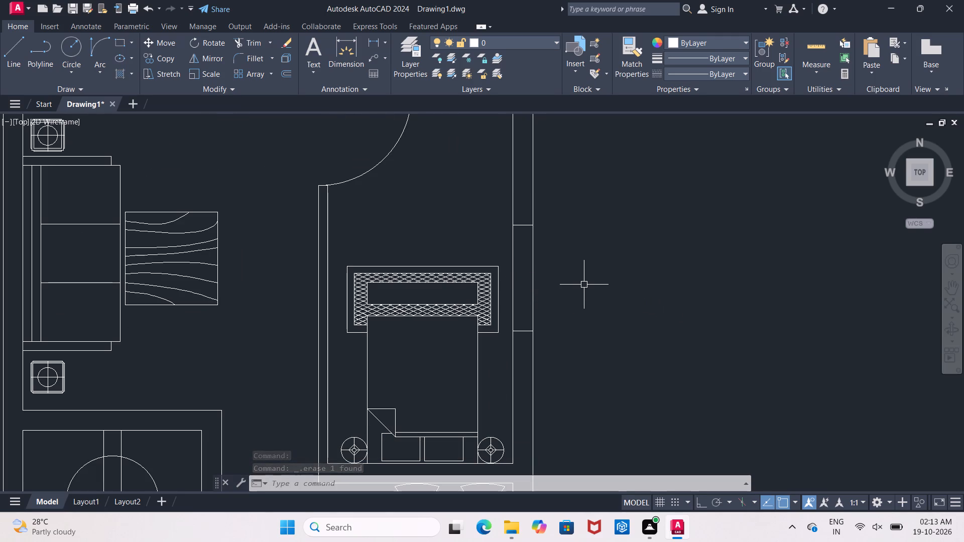
Offset the inner and outer lines of the bedroom's east wall by 2.25" into the wall thickness.
{"action": "key", "text": "o"}
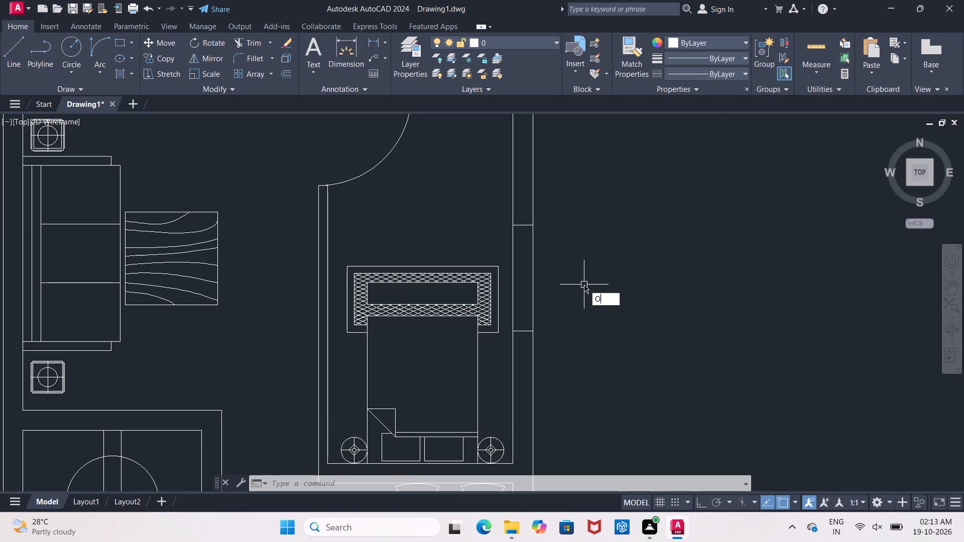
{"action": "key", "text": "Return"}
{"action": "type", "text": "2.25\""}
{"action": "key", "text": "Return"}
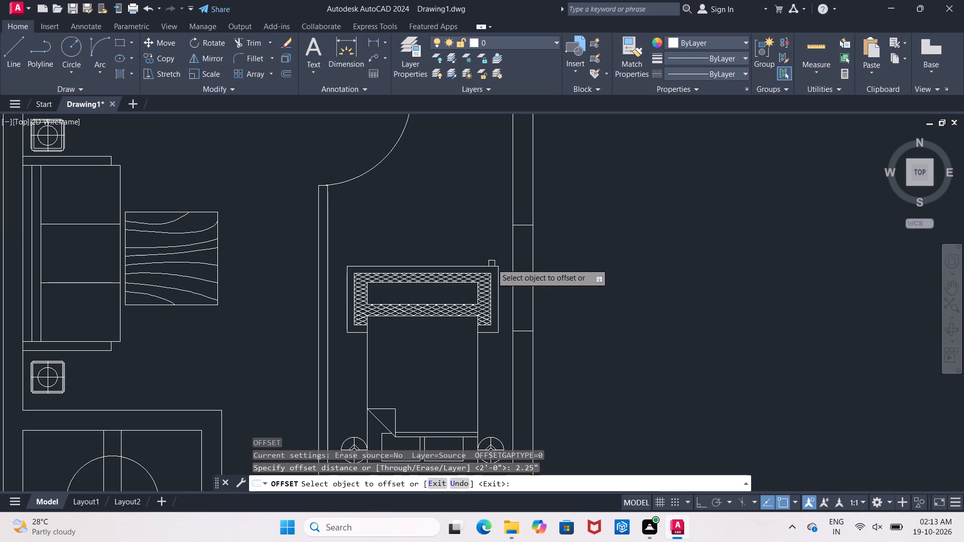
{"action": "left_click", "coordinate": [515, 265]}
{"action": "left_click", "coordinate": [522, 272]}
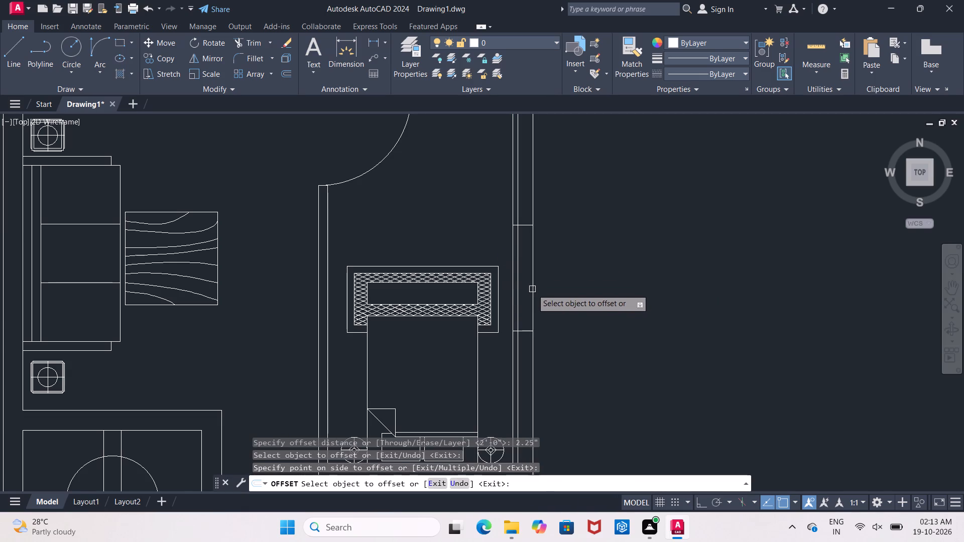
{"action": "left_click", "coordinate": [532, 289]}
{"action": "left_click", "coordinate": [525, 292]}
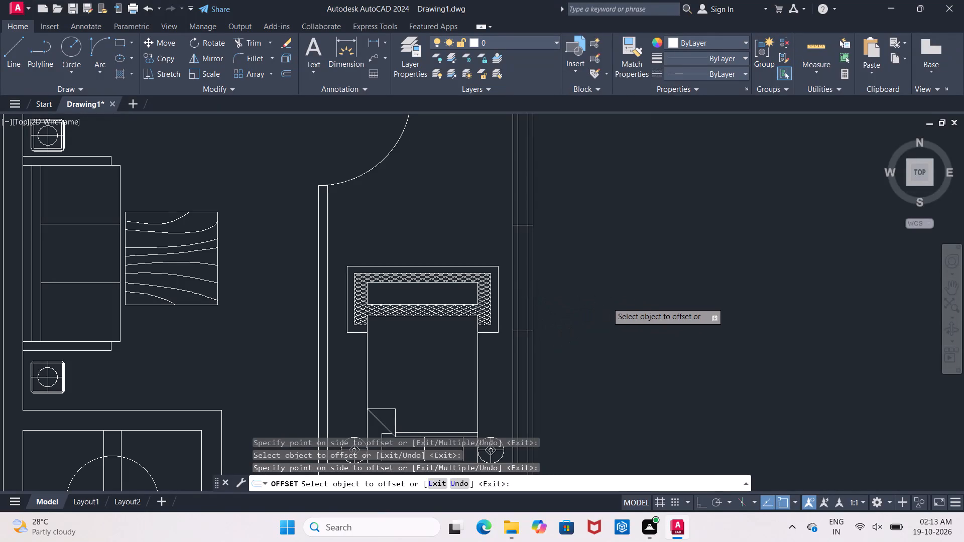
Trim both new offset lines above and below the window opening so they remain only between its two end lines.
{"action": "key", "text": "Escape"}
{"action": "type", "text": "TR"}
{"action": "key", "text": "space"}
{"action": "key", "text": "space"}
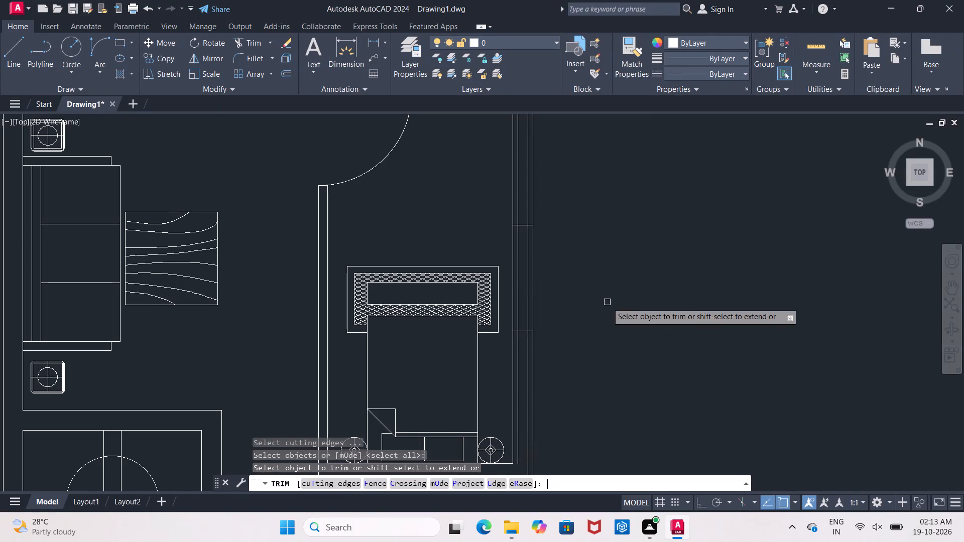
{"action": "left_click", "coordinate": [518, 216]}
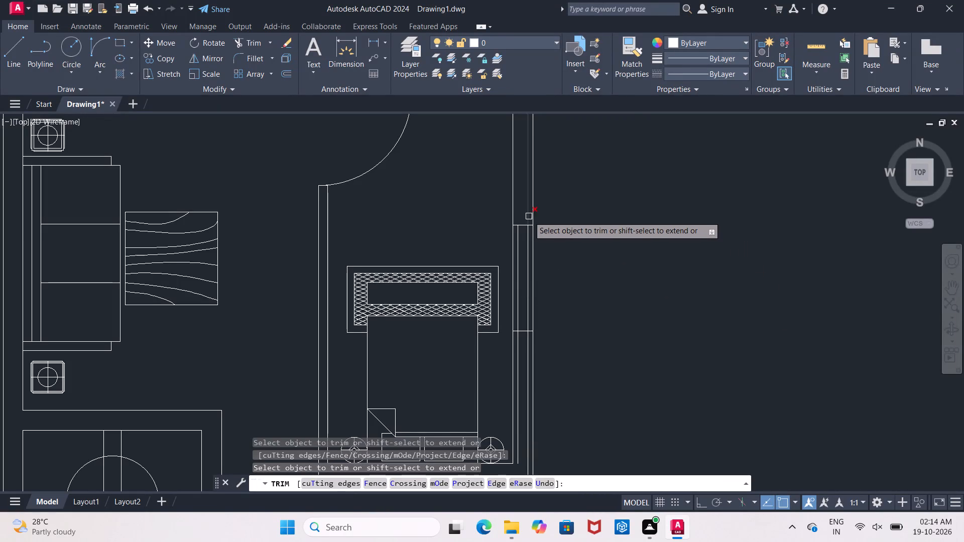
{"action": "left_click", "coordinate": [529, 216]}
{"action": "left_click", "coordinate": [519, 376]}
{"action": "left_click", "coordinate": [527, 359]}
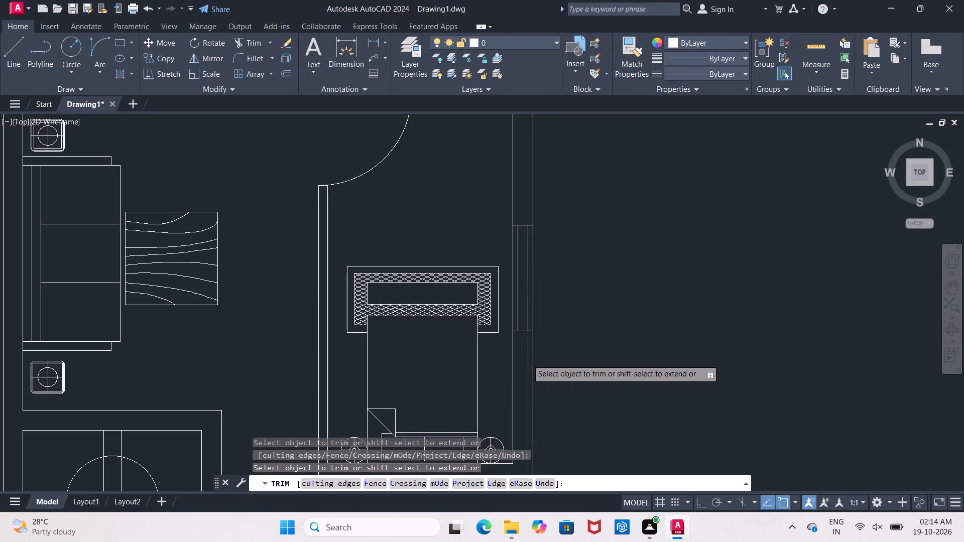
{"action": "scroll", "coordinate": [527, 354], "scroll_direction": "down", "scroll_amount": 2}
{"action": "scroll", "coordinate": [541, 269], "scroll_direction": "down", "scroll_amount": 1}
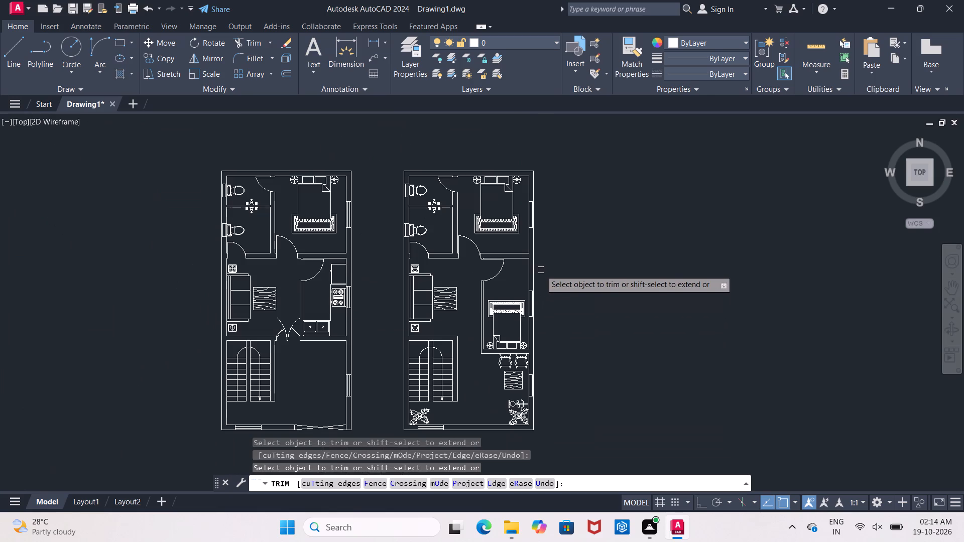
{"action": "middle_click_drag", "start_coordinate": [327, 378], "coordinate": [340, 356]}
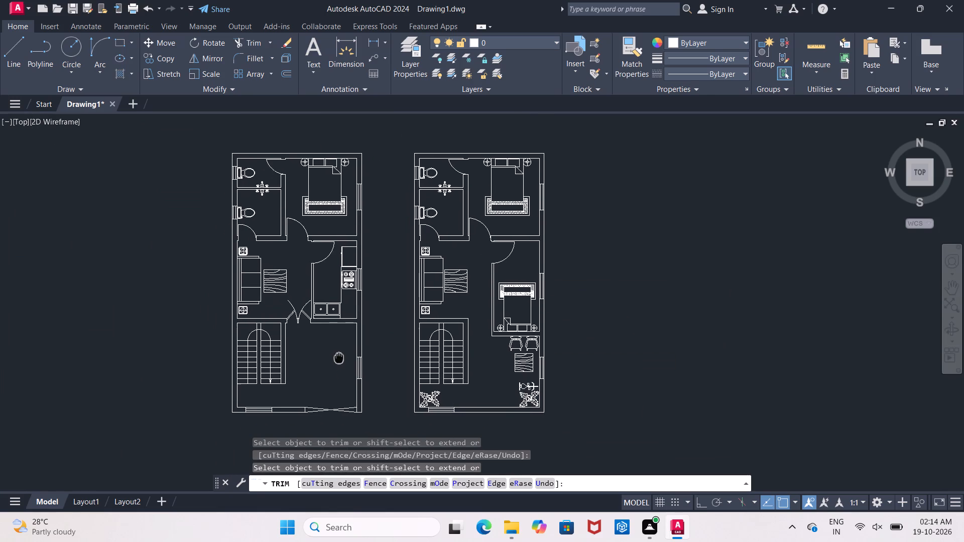
{"action": "middle_click_drag", "start_coordinate": [340, 356], "coordinate": [341, 351]}
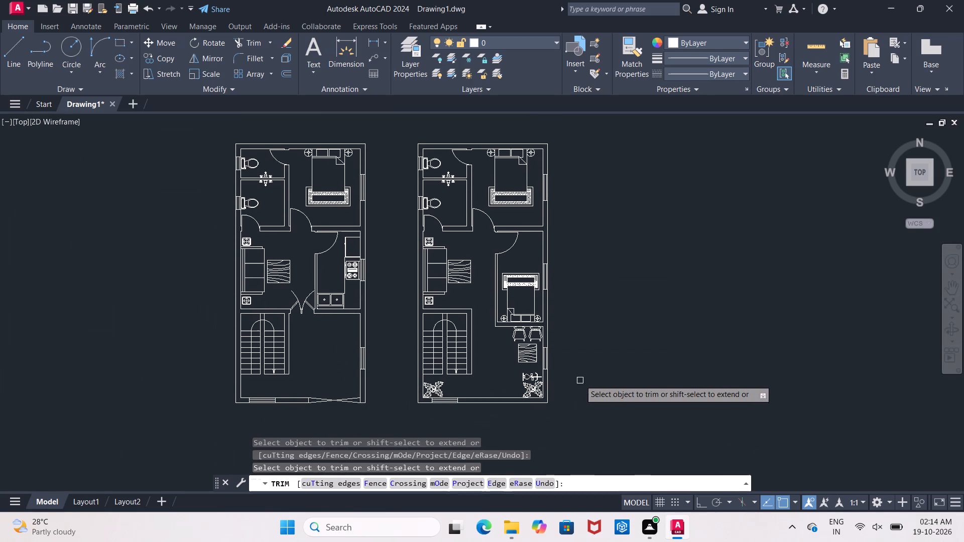
{"action": "scroll", "coordinate": [559, 363], "scroll_direction": "up", "scroll_amount": 1}
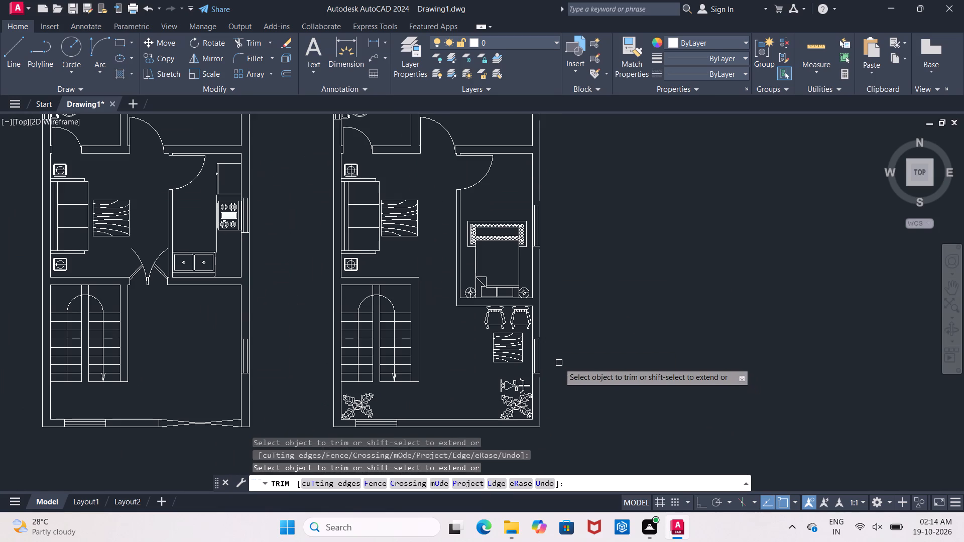
{"action": "scroll", "coordinate": [561, 364], "scroll_direction": "down", "scroll_amount": 1}
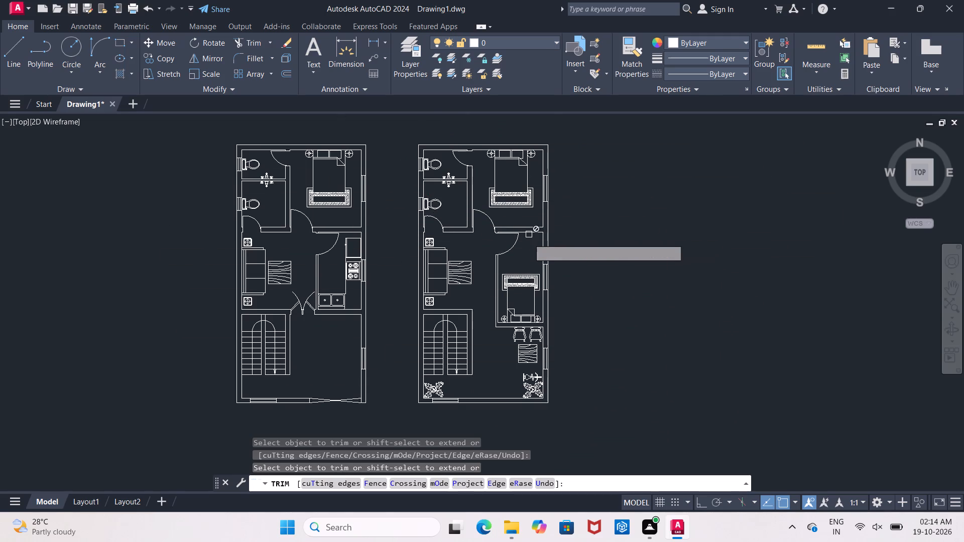
{"action": "key", "text": "Escape"}
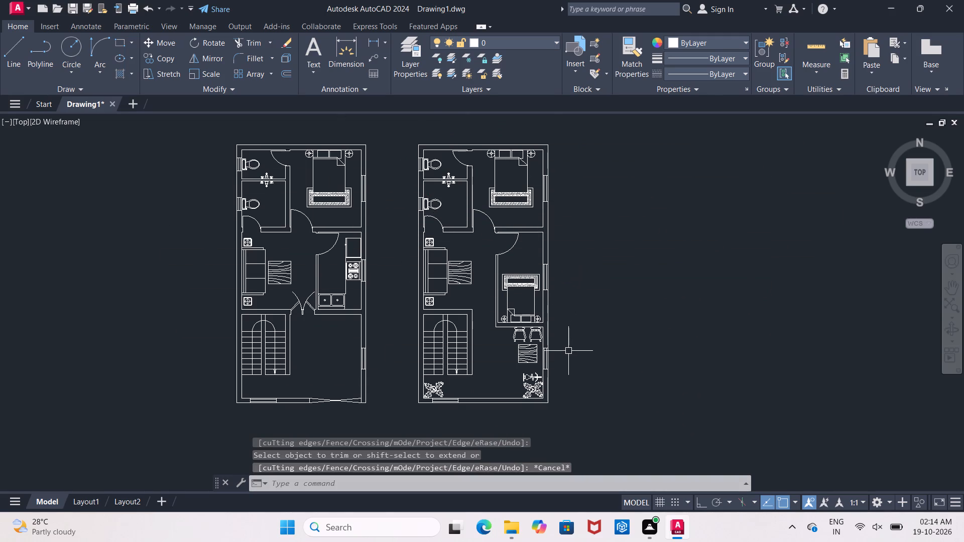
Look over both floor plans, checking the furnished rooms and the area around the stairs and plants.
{"action": "middle_click_drag", "start_coordinate": [568, 337], "coordinate": [553, 318]}
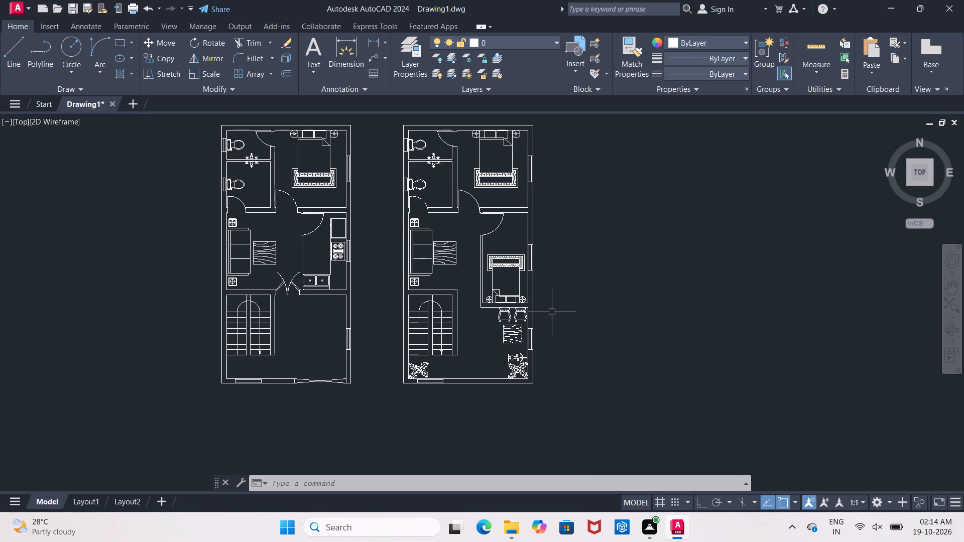
{"action": "scroll", "coordinate": [552, 312], "scroll_direction": "down", "scroll_amount": 1}
{"action": "middle_click_drag", "start_coordinate": [552, 312], "coordinate": [623, 289]}
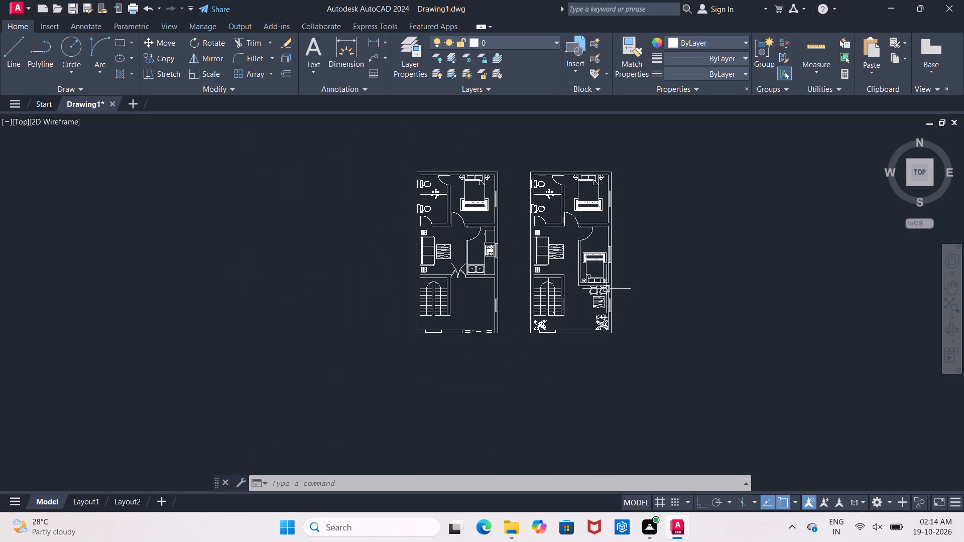
{"action": "scroll", "coordinate": [583, 328], "scroll_direction": "up", "scroll_amount": 2}
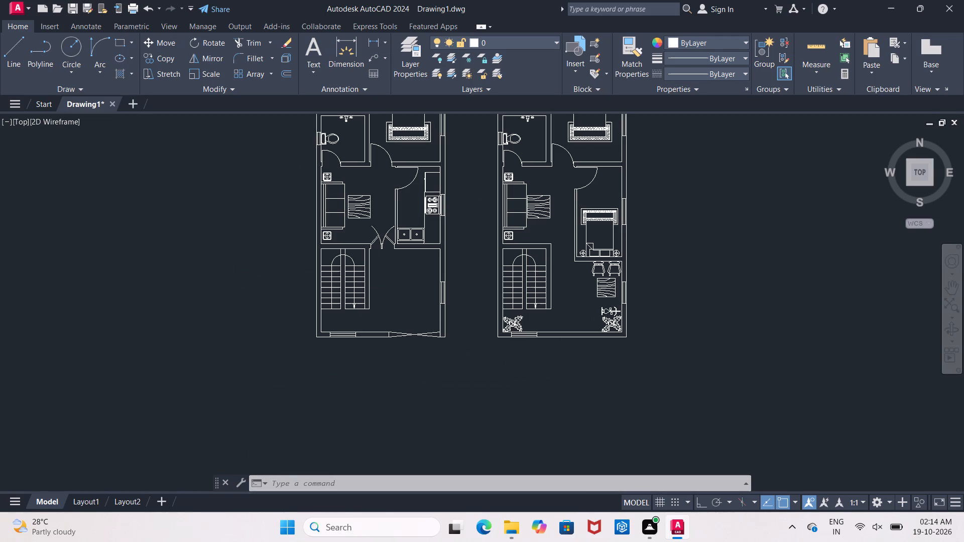
{"action": "middle_click_drag", "start_coordinate": [583, 328], "coordinate": [520, 325]}
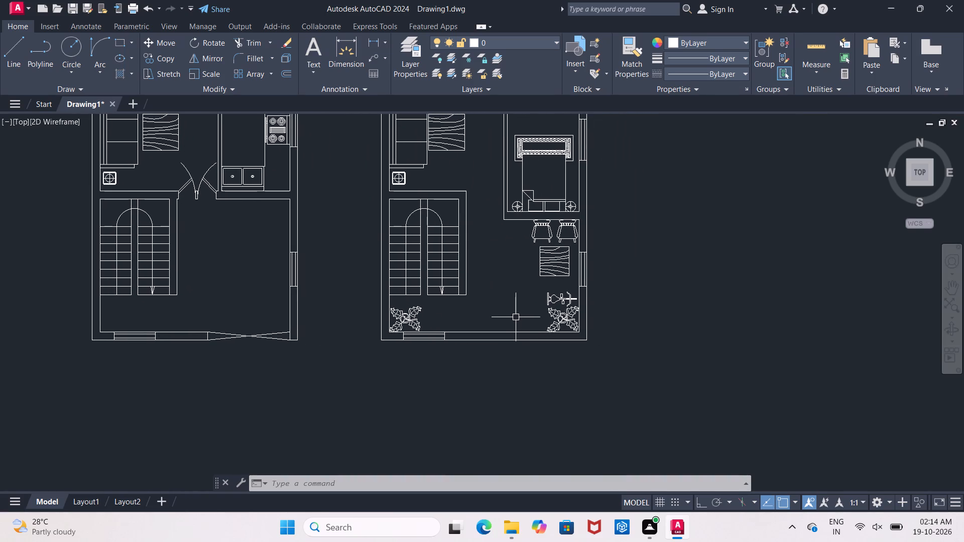
{"action": "scroll", "coordinate": [502, 288], "scroll_direction": "down", "scroll_amount": 1}
{"action": "scroll", "coordinate": [502, 288], "scroll_direction": "up", "scroll_amount": 1}
{"action": "middle_click_drag", "start_coordinate": [502, 288], "coordinate": [501, 296]}
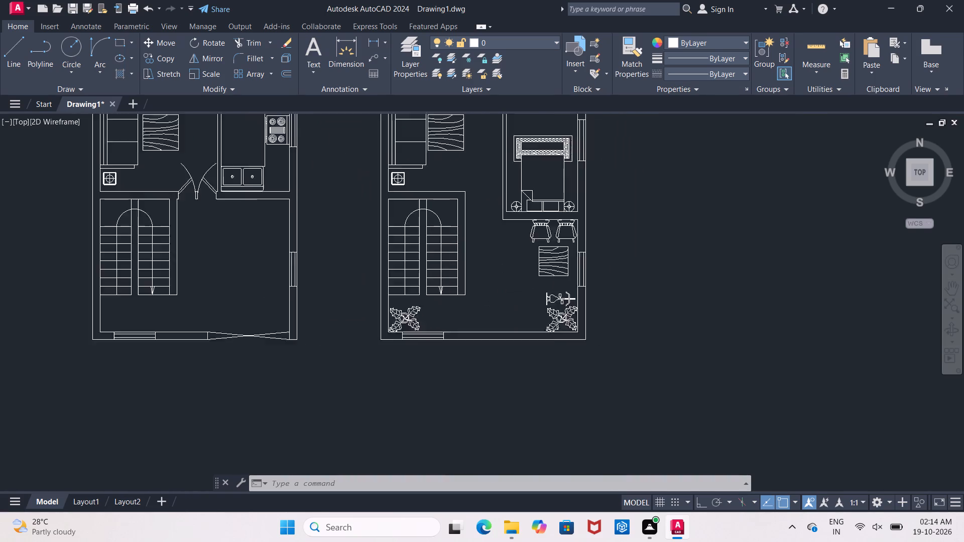
{"action": "middle_click_drag", "start_coordinate": [501, 296], "coordinate": [344, 431]}
{"action": "key", "text": "Escape"}
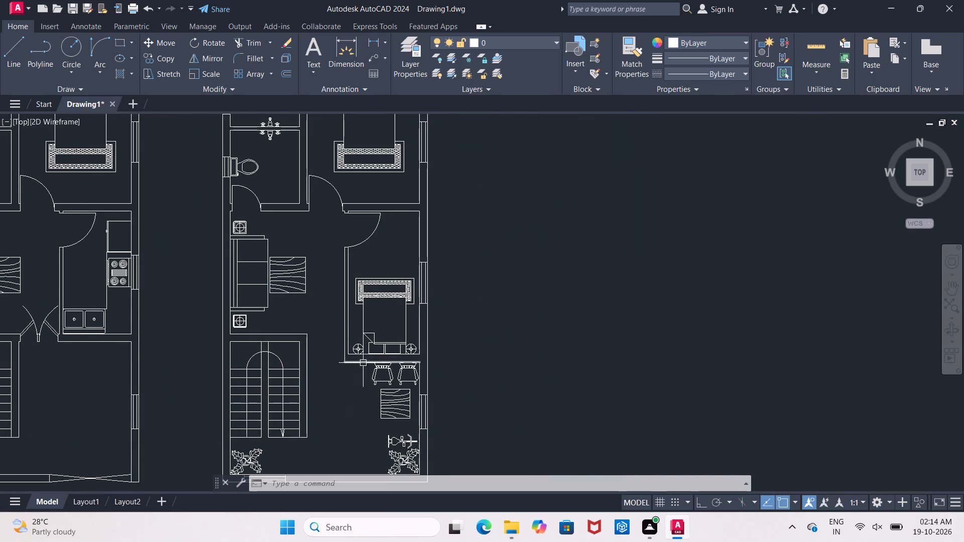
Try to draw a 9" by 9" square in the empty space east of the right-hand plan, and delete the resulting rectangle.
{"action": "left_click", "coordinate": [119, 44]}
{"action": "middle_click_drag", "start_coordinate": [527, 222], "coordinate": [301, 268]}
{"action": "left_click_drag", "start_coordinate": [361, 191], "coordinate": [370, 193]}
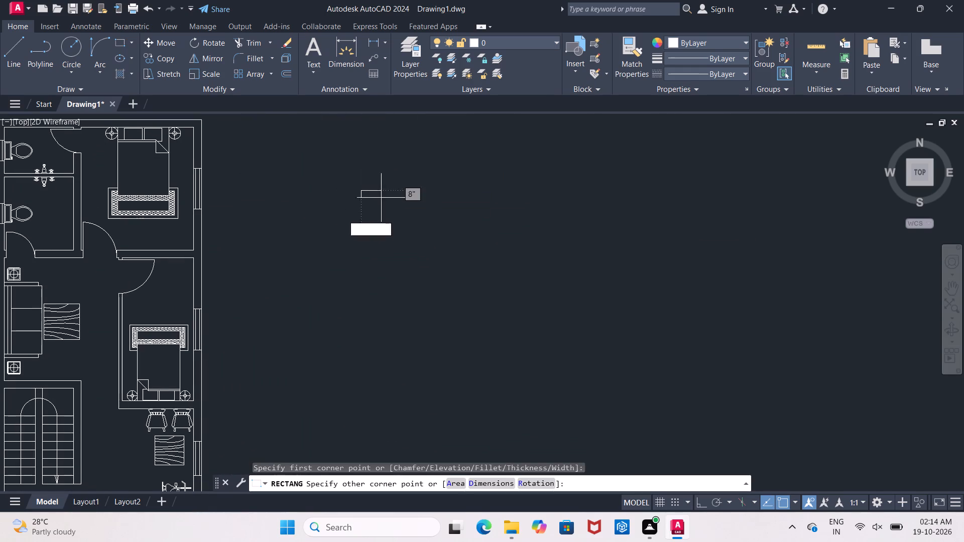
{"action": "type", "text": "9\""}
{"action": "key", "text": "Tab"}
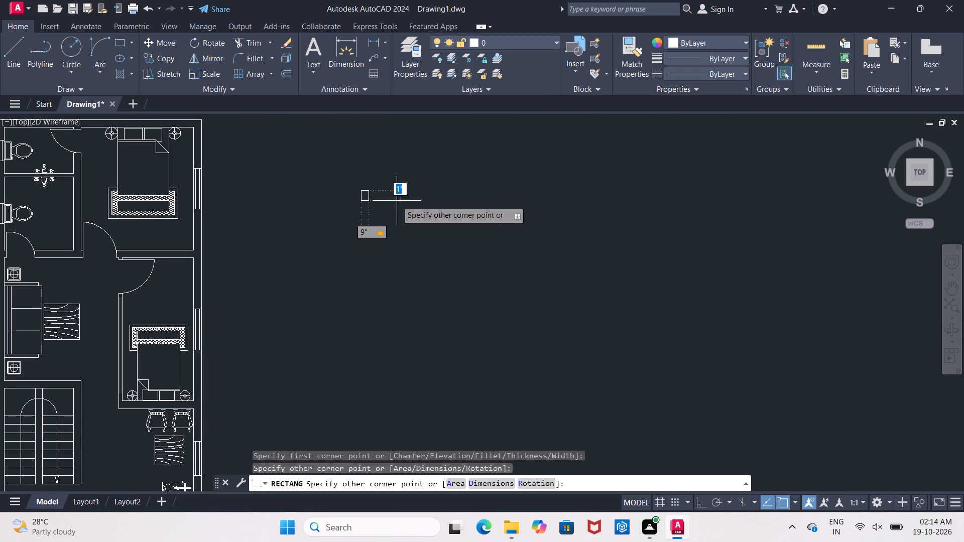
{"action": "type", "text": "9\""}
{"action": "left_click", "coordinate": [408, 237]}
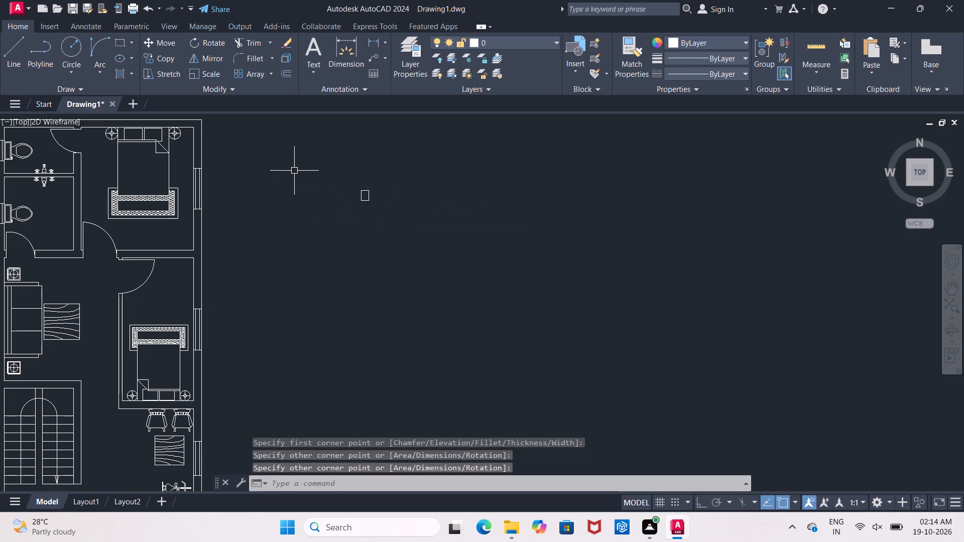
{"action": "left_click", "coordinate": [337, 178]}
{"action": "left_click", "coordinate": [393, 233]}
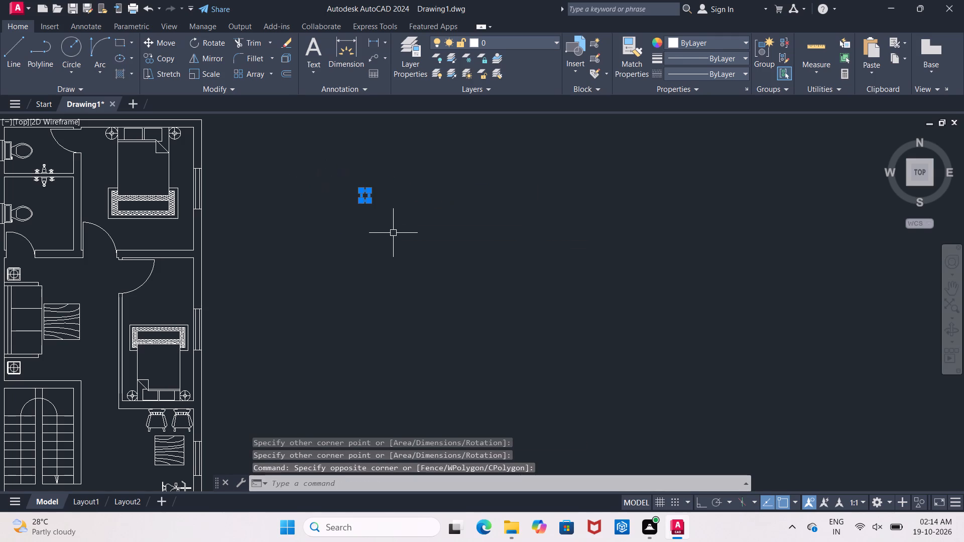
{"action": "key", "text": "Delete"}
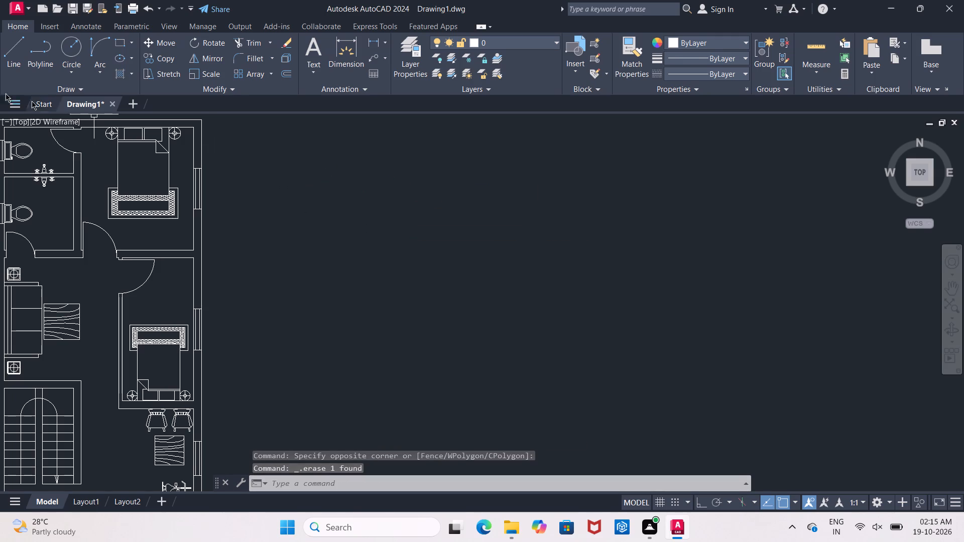
Draw a 9" by 9" square in the empty space east of the right-hand plan.
{"action": "left_click", "coordinate": [120, 42]}
{"action": "left_click_drag", "start_coordinate": [374, 160], "coordinate": [389, 164]}
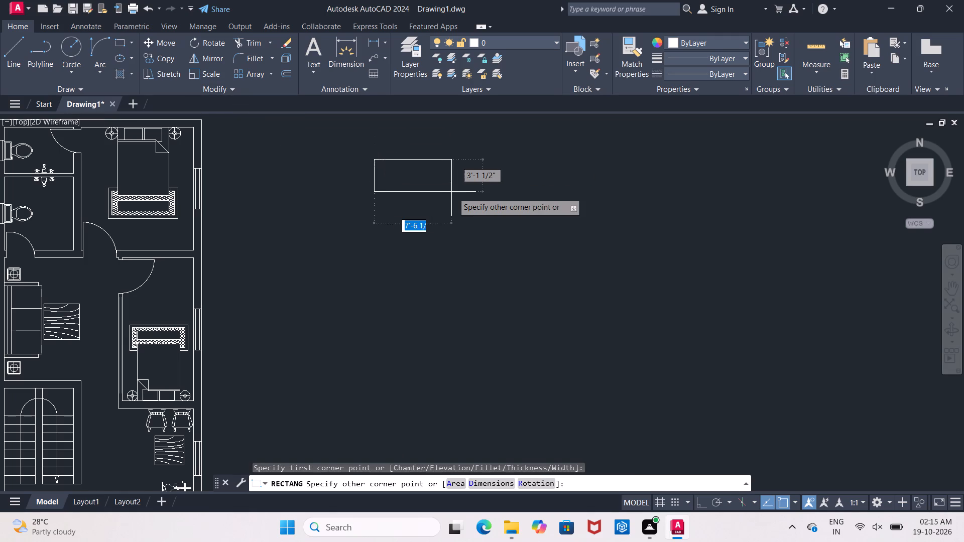
{"action": "key", "text": "9"}
{"action": "key", "text": "shift+quotedbl"}
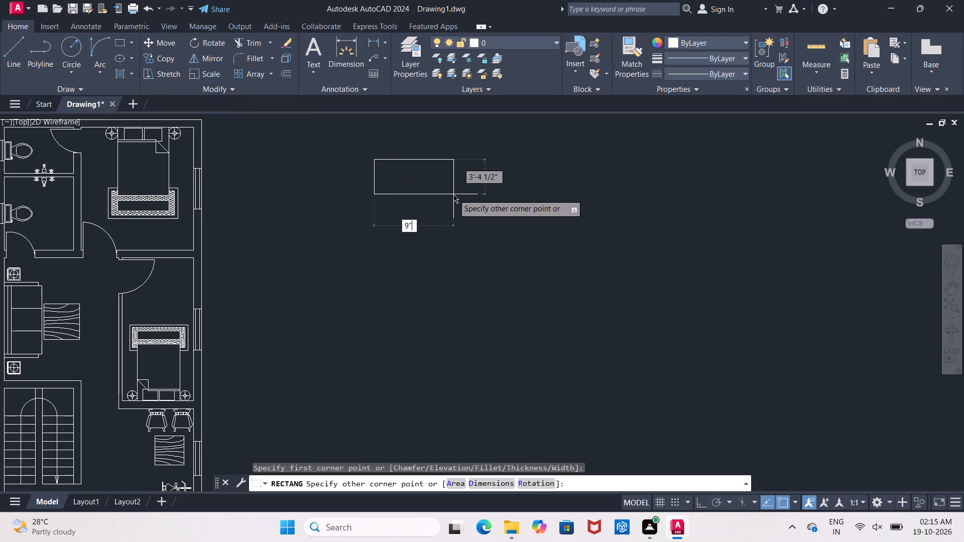
{"action": "key", "text": "Tab"}
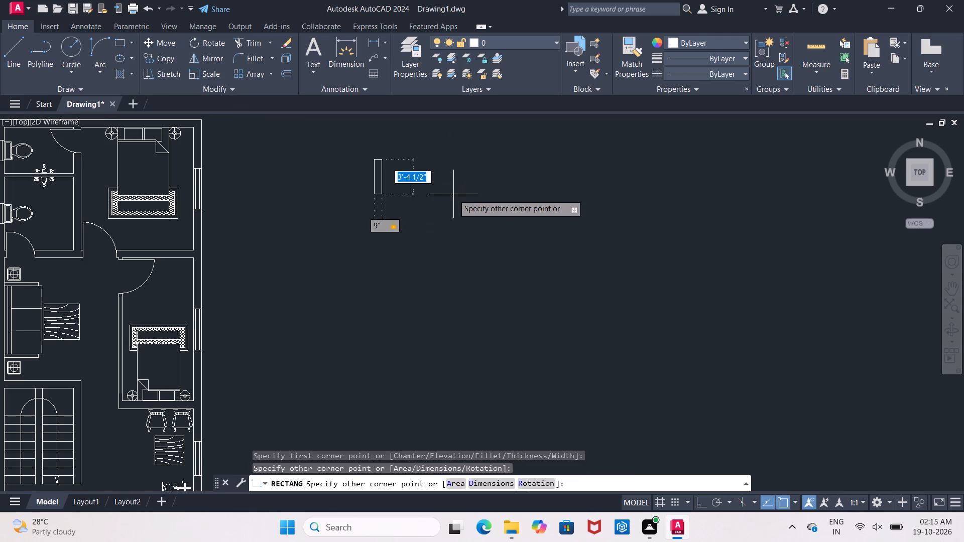
{"action": "type", "text": "9\""}
{"action": "key", "text": "Return"}
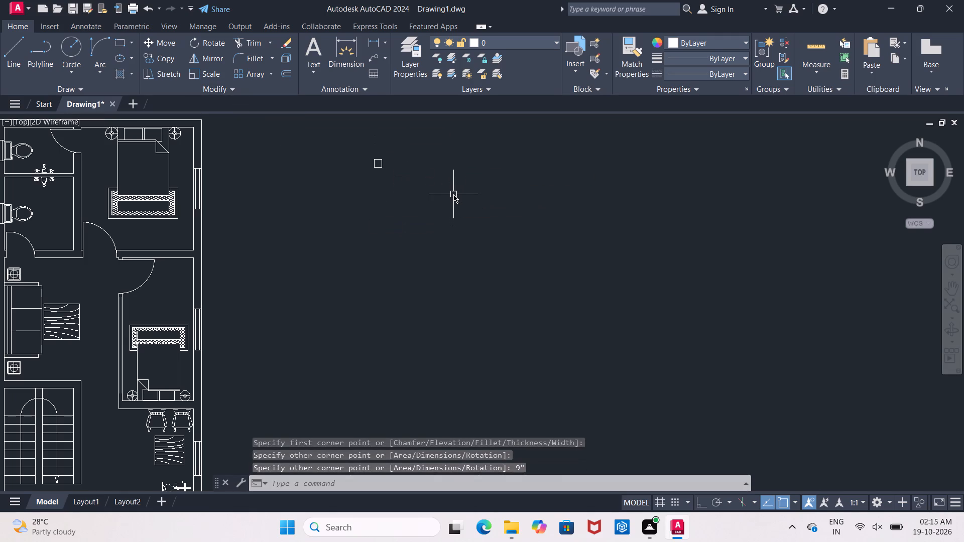
{"action": "key", "text": "Escape"}
{"action": "left_click", "coordinate": [315, 126]}
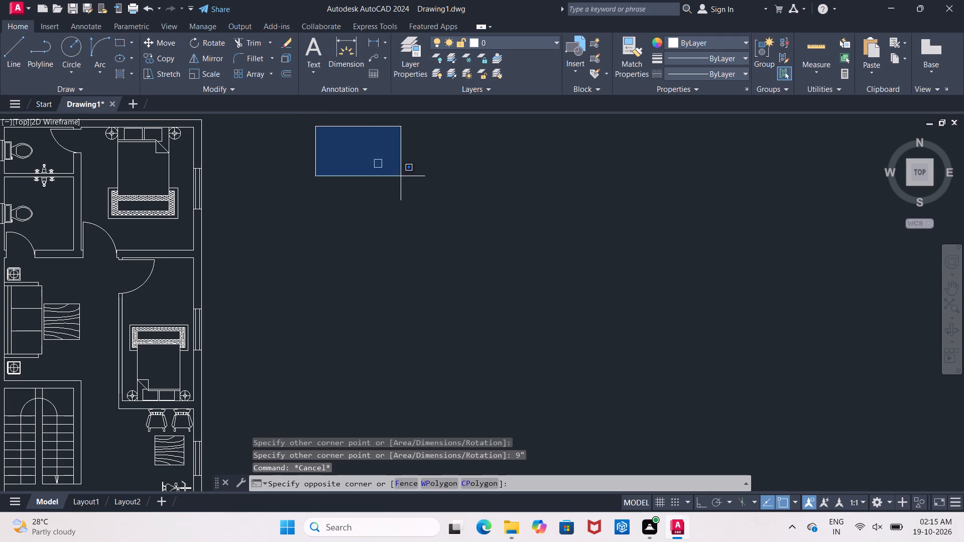
{"action": "key", "text": "Escape"}
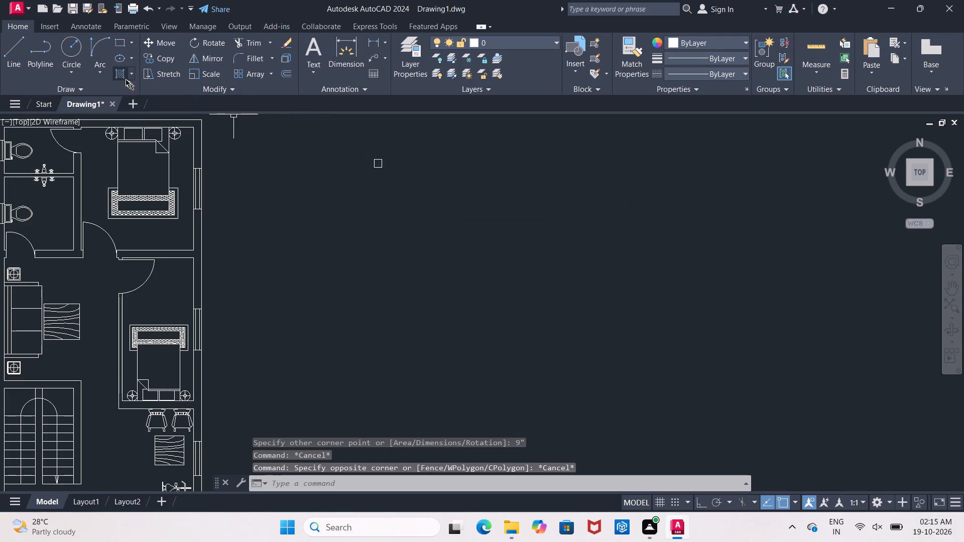
Hatch the inside of the 9" square with the SOLID pattern.
{"action": "left_click", "coordinate": [125, 79]}
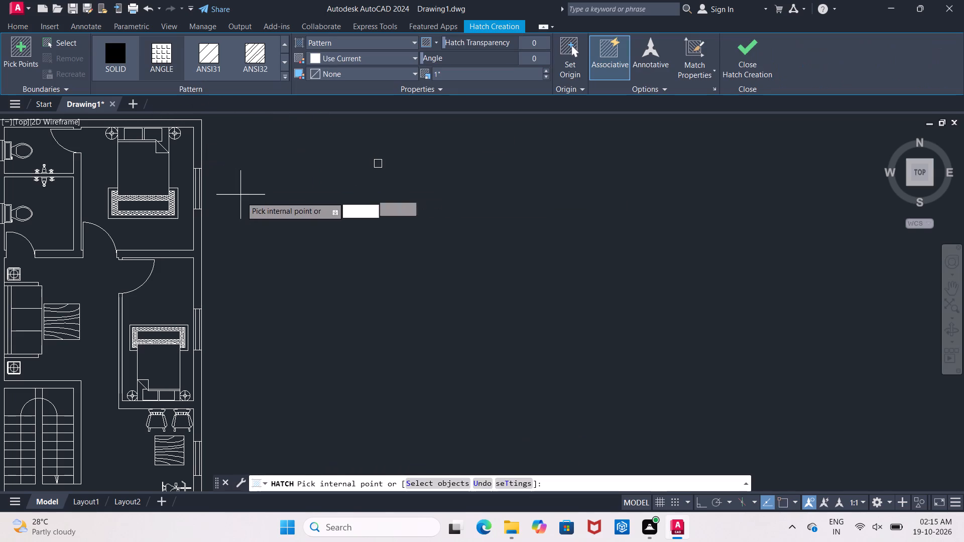
{"action": "left_click_drag", "start_coordinate": [124, 53], "coordinate": [126, 59]}
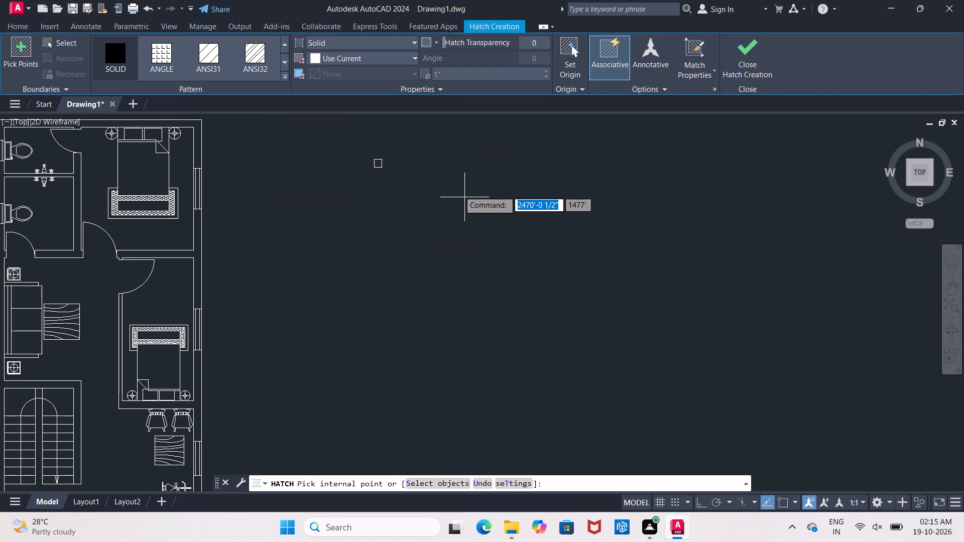
{"action": "scroll", "coordinate": [387, 168], "scroll_direction": "up", "scroll_amount": 4}
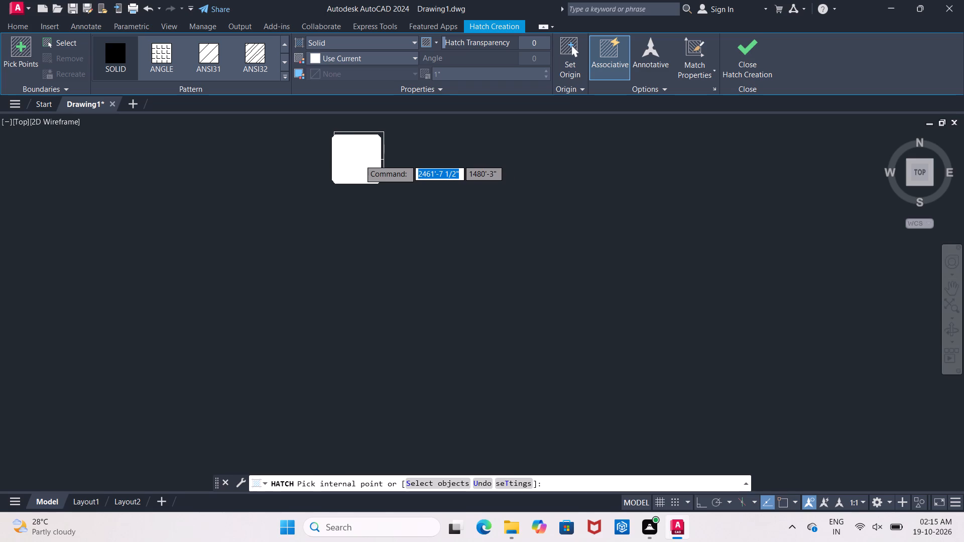
{"action": "middle_click_drag", "start_coordinate": [363, 154], "coordinate": [365, 242]}
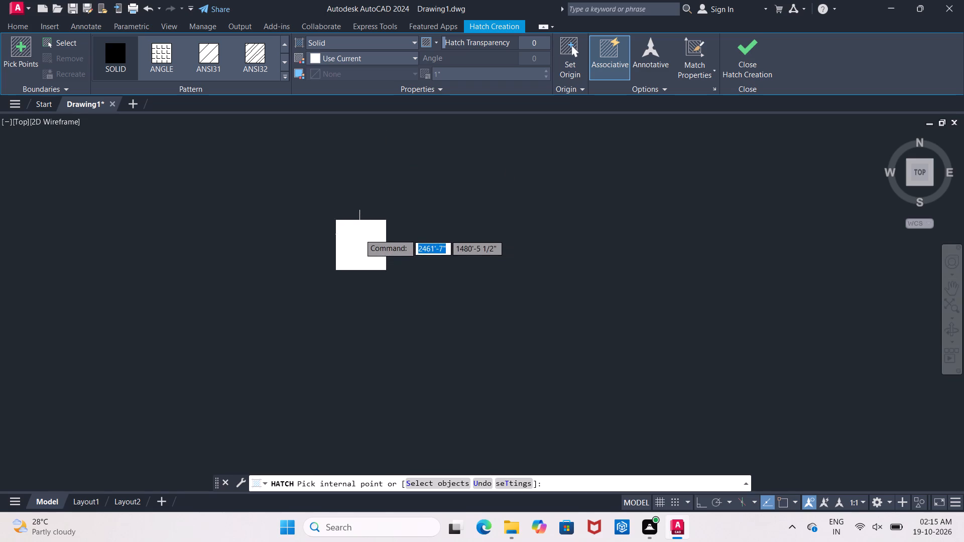
{"action": "left_click", "coordinate": [359, 234]}
{"action": "key", "text": "Escape"}
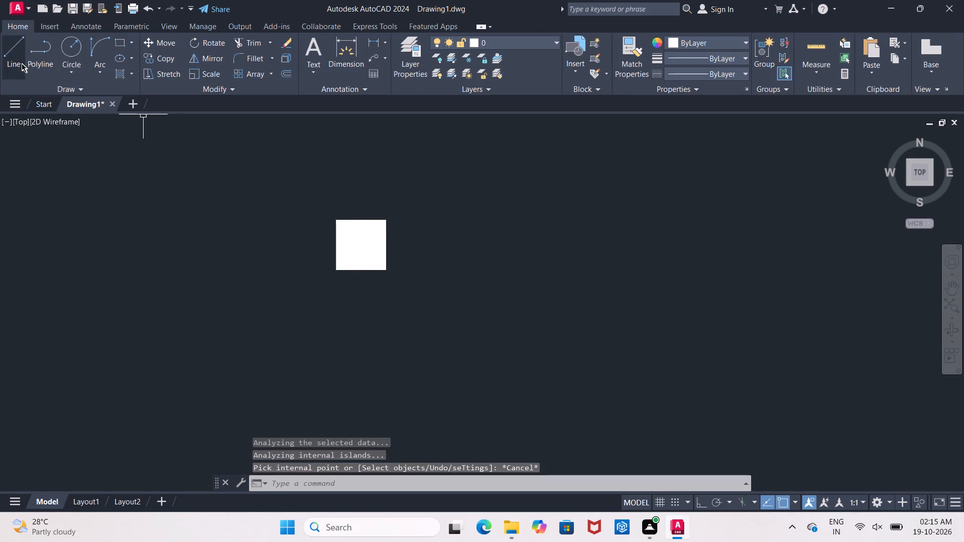
Set the current object colour to Red and draw a near-horizontal helper line just above the filled square.
{"action": "left_click", "coordinate": [746, 56]}
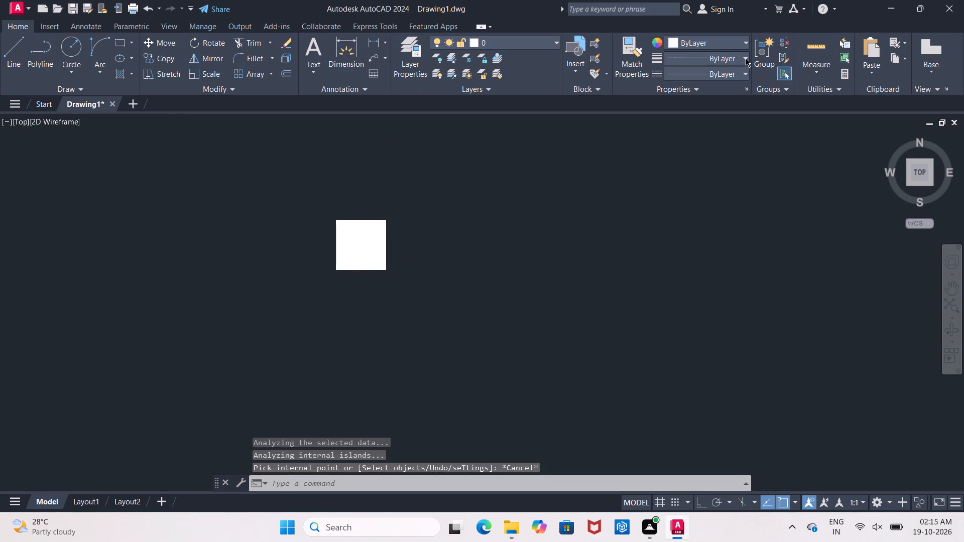
{"action": "double_click", "coordinate": [741, 41]}
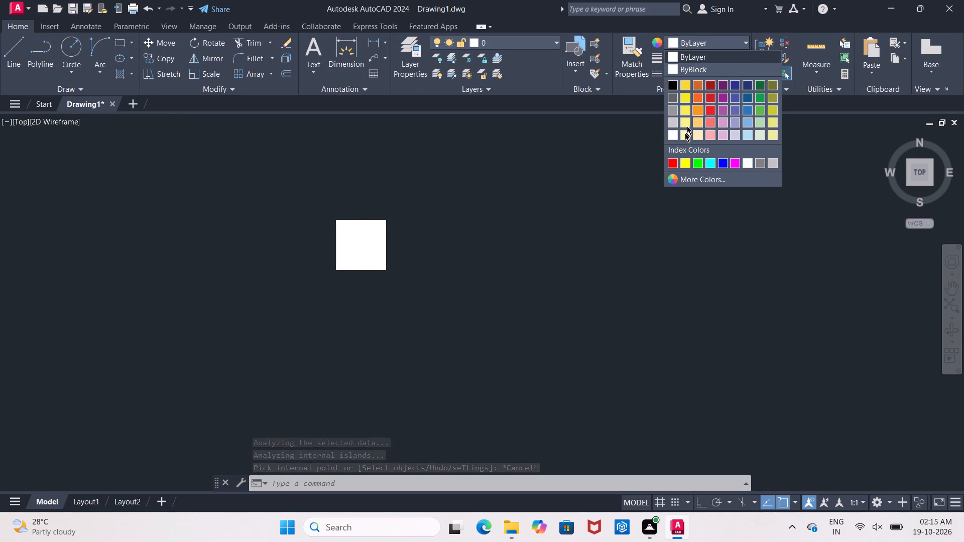
{"action": "left_click", "coordinate": [672, 162]}
{"action": "left_click", "coordinate": [9, 40]}
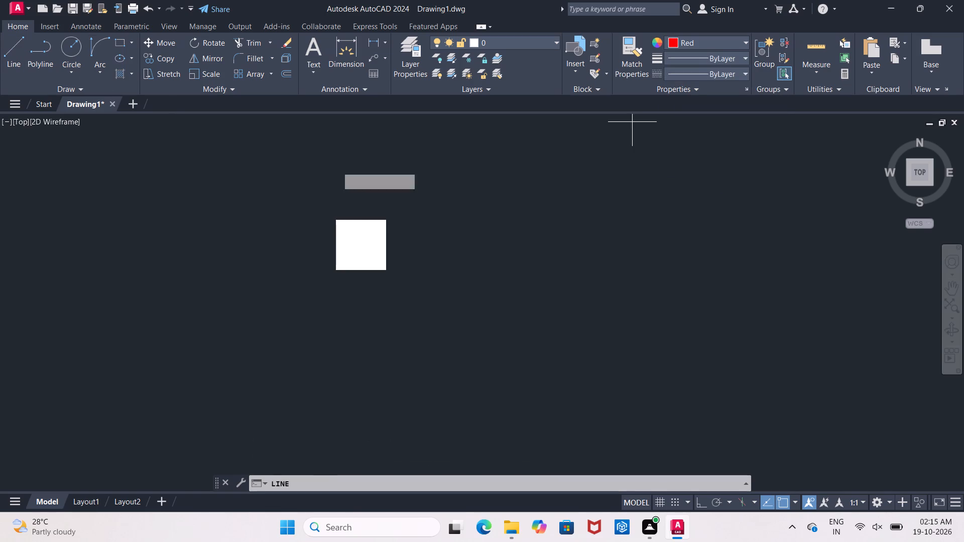
{"action": "left_click_drag", "start_coordinate": [345, 170], "coordinate": [379, 174]}
{"action": "left_click", "coordinate": [526, 170]}
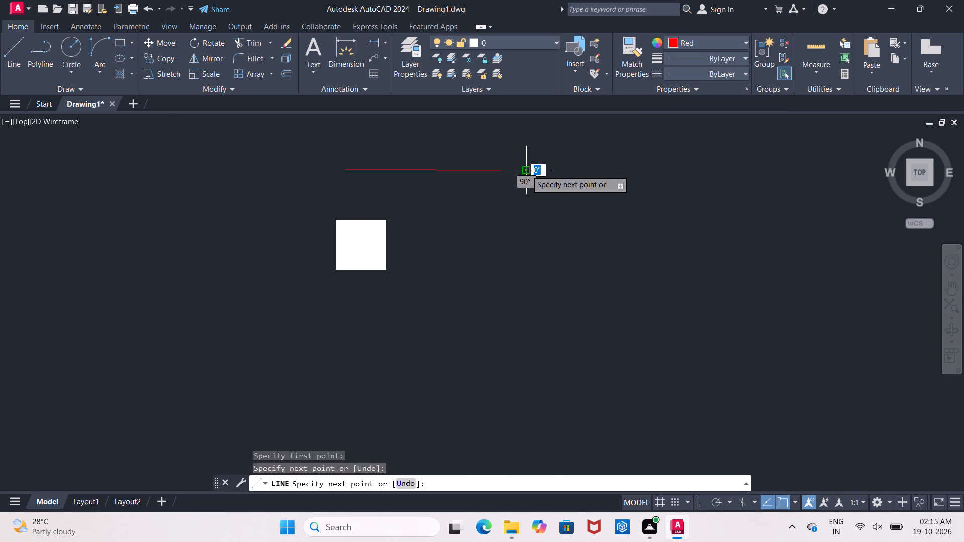
{"action": "key", "text": "Escape"}
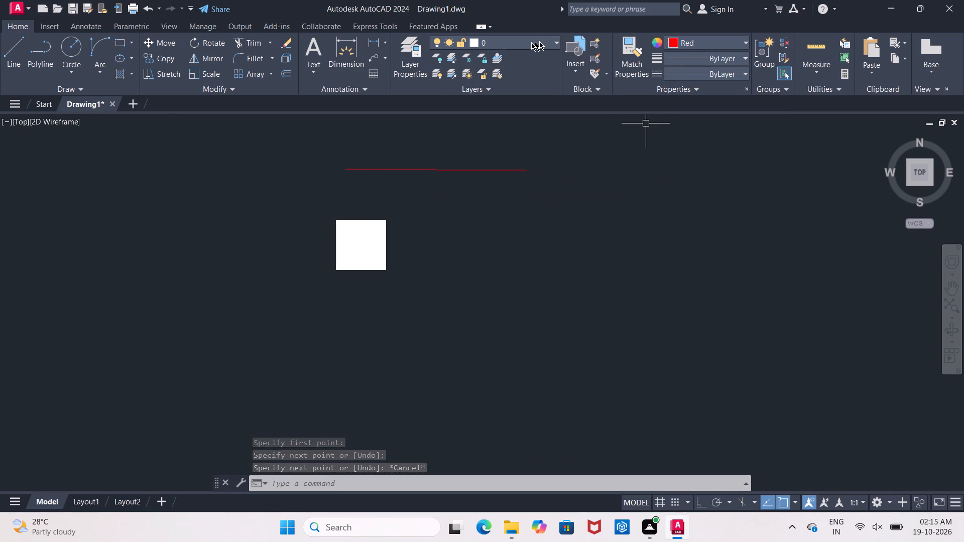
Match the red line's properties onto the square and its solid hatch.
{"action": "left_click", "coordinate": [627, 44]}
{"action": "left_click", "coordinate": [474, 169]}
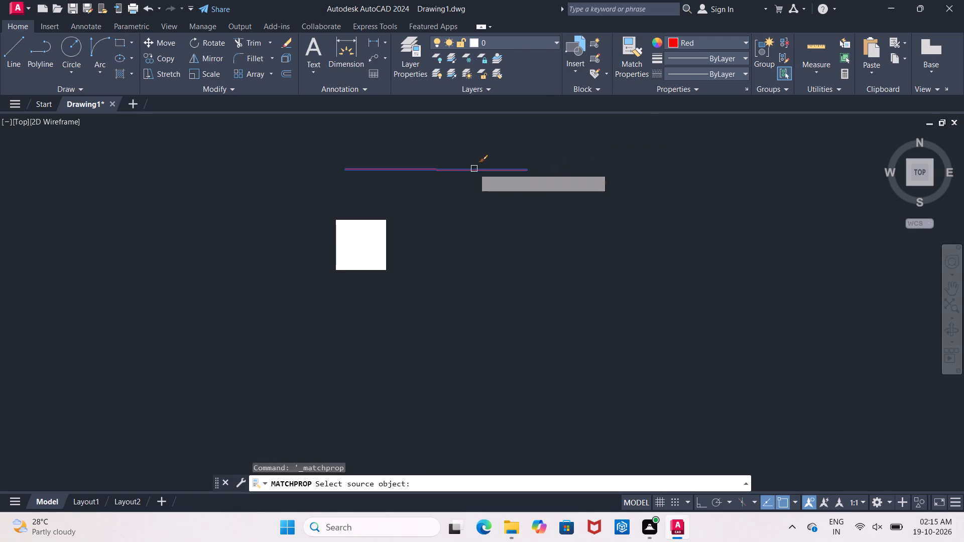
{"action": "left_click_drag", "start_coordinate": [276, 207], "coordinate": [314, 209]}
{"action": "left_click", "coordinate": [428, 327]}
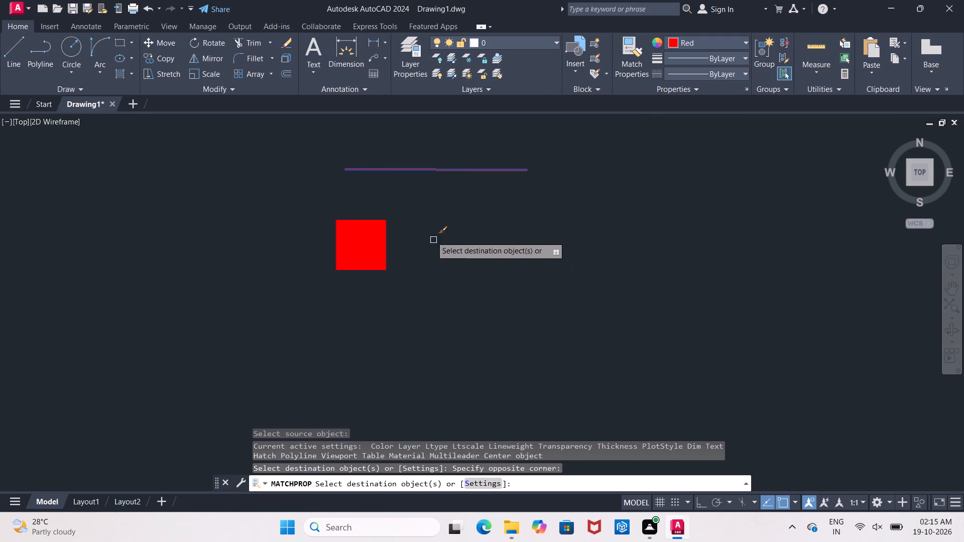
{"action": "key", "text": "Escape"}
Delete the red helper line and reset the current object colour to ByLayer.
{"action": "left_click", "coordinate": [423, 169]}
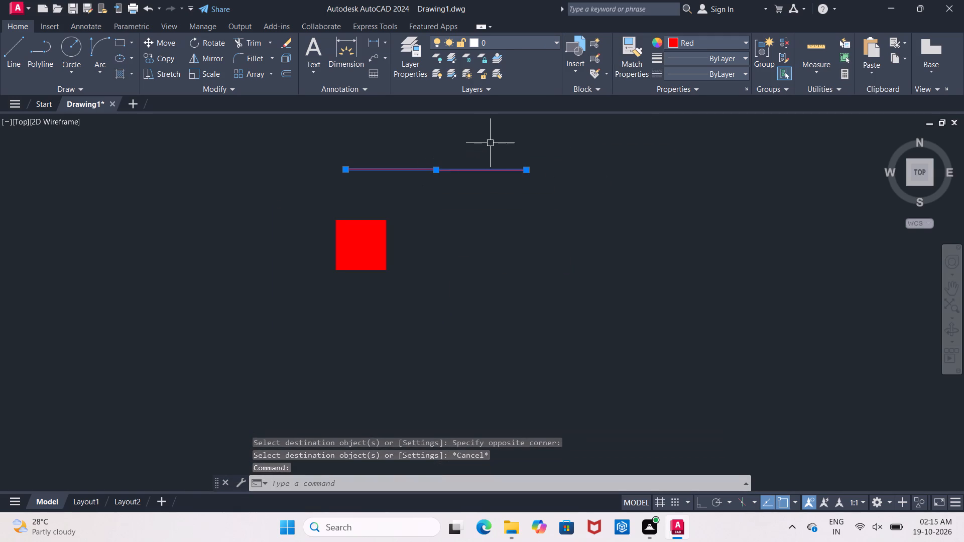
{"action": "key", "text": "Delete"}
{"action": "left_click", "coordinate": [730, 43]}
{"action": "left_click", "coordinate": [708, 58]}
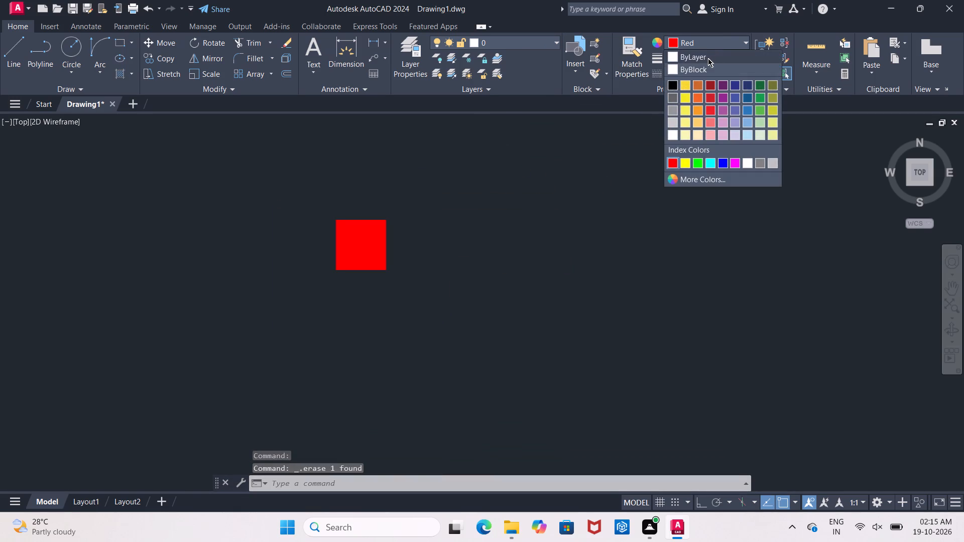
Copy the red square by its north-east corner onto the outer north-east wall corner of the right-hand plan.
{"action": "scroll", "coordinate": [692, 149], "scroll_direction": "down", "scroll_amount": 4}
{"action": "left_click_drag", "start_coordinate": [609, 151], "coordinate": [627, 162]}
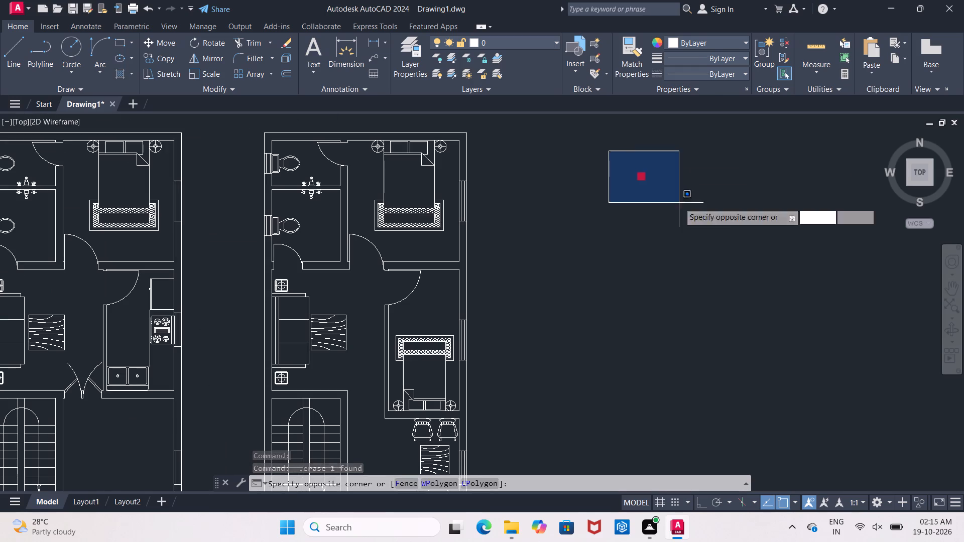
{"action": "left_click", "coordinate": [715, 245]}
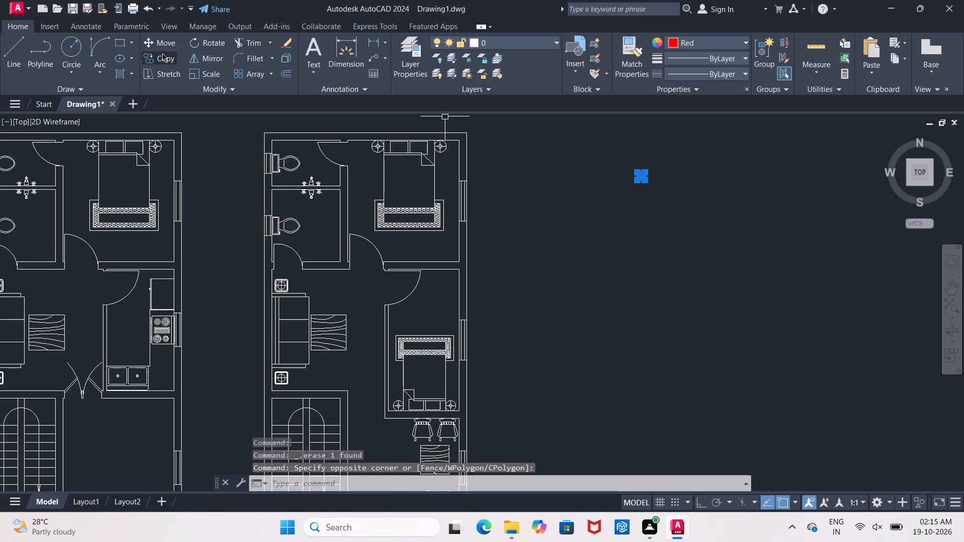
{"action": "left_click", "coordinate": [163, 58]}
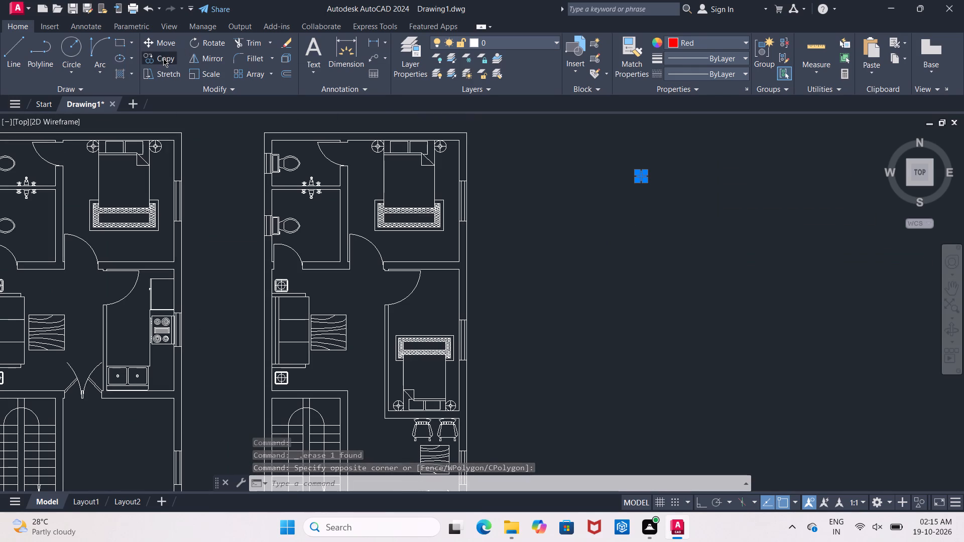
{"action": "scroll", "coordinate": [649, 169], "scroll_direction": "up", "scroll_amount": 3}
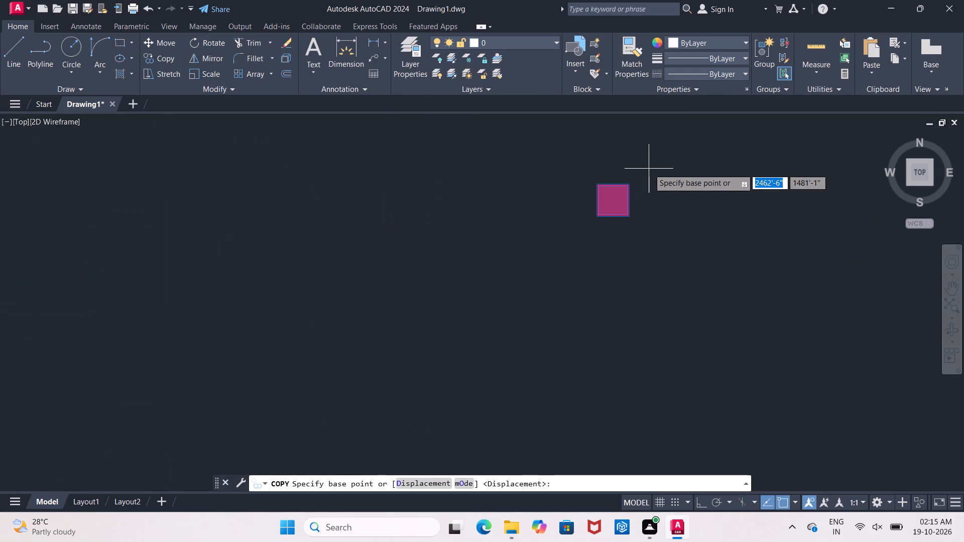
{"action": "left_click", "coordinate": [633, 185]}
{"action": "middle_click_drag", "start_coordinate": [288, 173], "coordinate": [446, 206]}
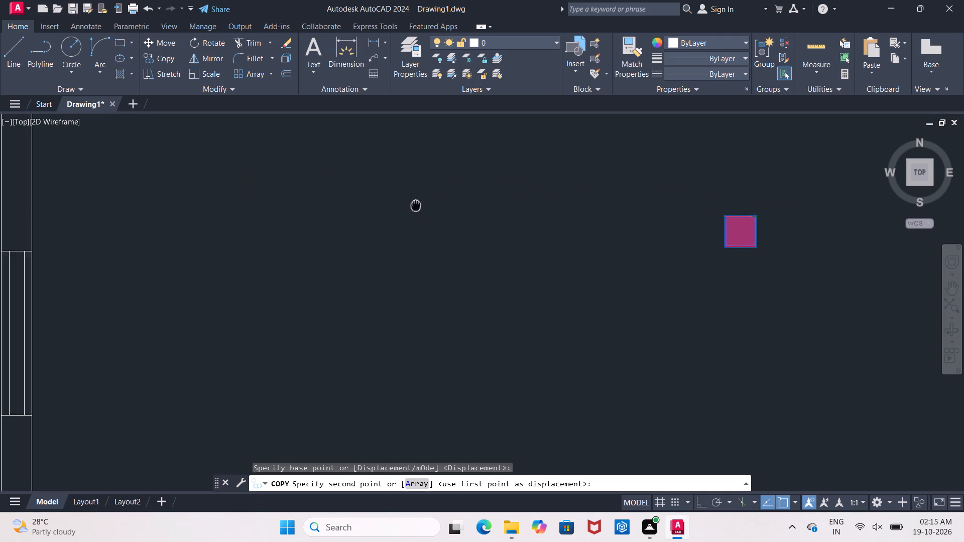
{"action": "middle_click_drag", "start_coordinate": [446, 206], "coordinate": [458, 206]}
{"action": "scroll", "coordinate": [405, 169], "scroll_direction": "down", "scroll_amount": 2}
{"action": "middle_click_drag", "start_coordinate": [280, 159], "coordinate": [290, 194]}
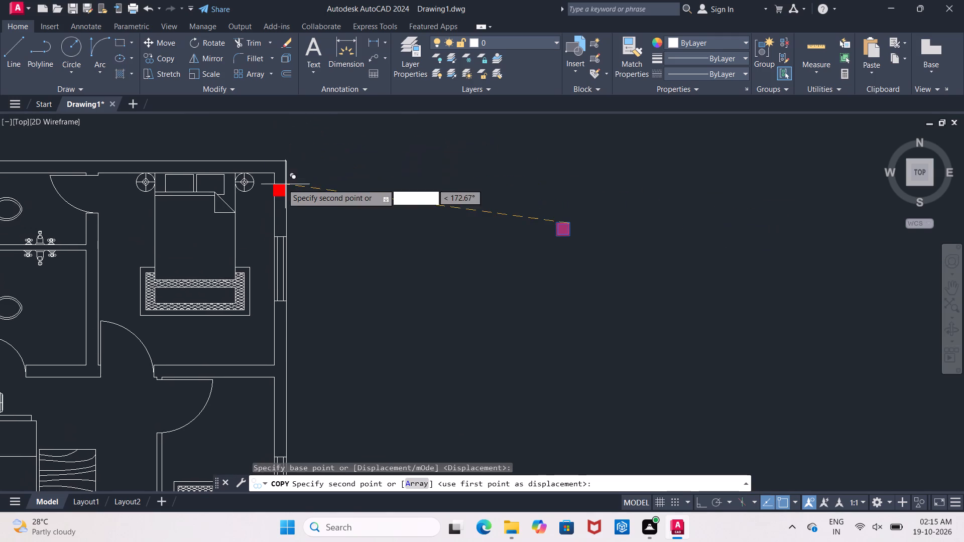
{"action": "scroll", "coordinate": [280, 184], "scroll_direction": "up", "scroll_amount": 4}
{"action": "middle_click_drag", "start_coordinate": [279, 165], "coordinate": [302, 233]}
{"action": "middle_click_drag", "start_coordinate": [314, 168], "coordinate": [315, 232]}
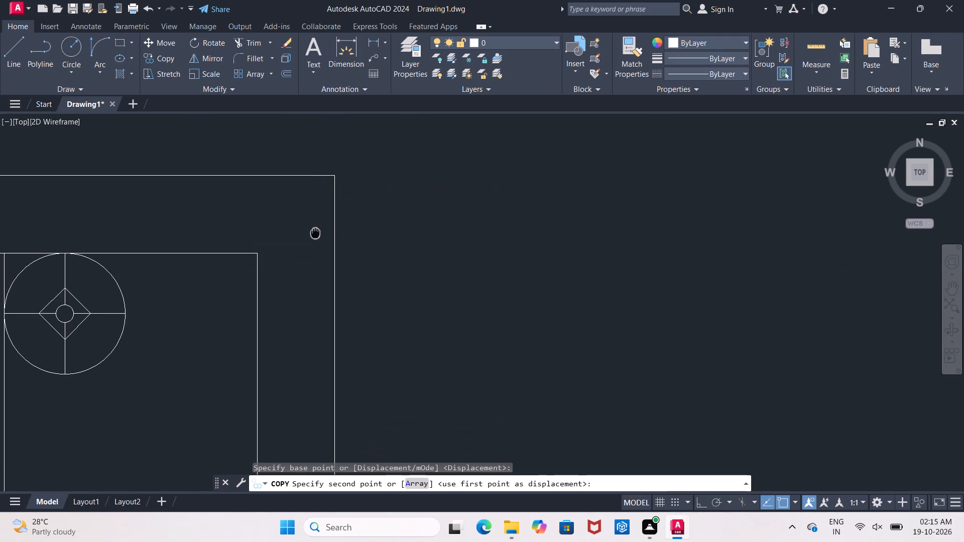
{"action": "left_click", "coordinate": [334, 177]}
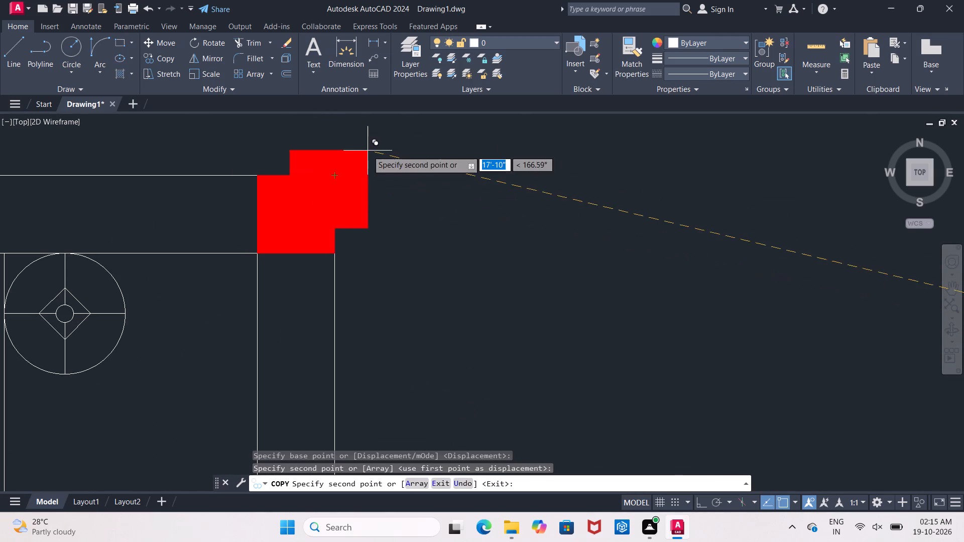
Place another copy of the red square just outside the right-hand plan's north-west corner and end the copying.
{"action": "middle_click_drag", "start_coordinate": [389, 194], "coordinate": [501, 150]}
{"action": "scroll", "coordinate": [510, 151], "scroll_direction": "down", "scroll_amount": 4}
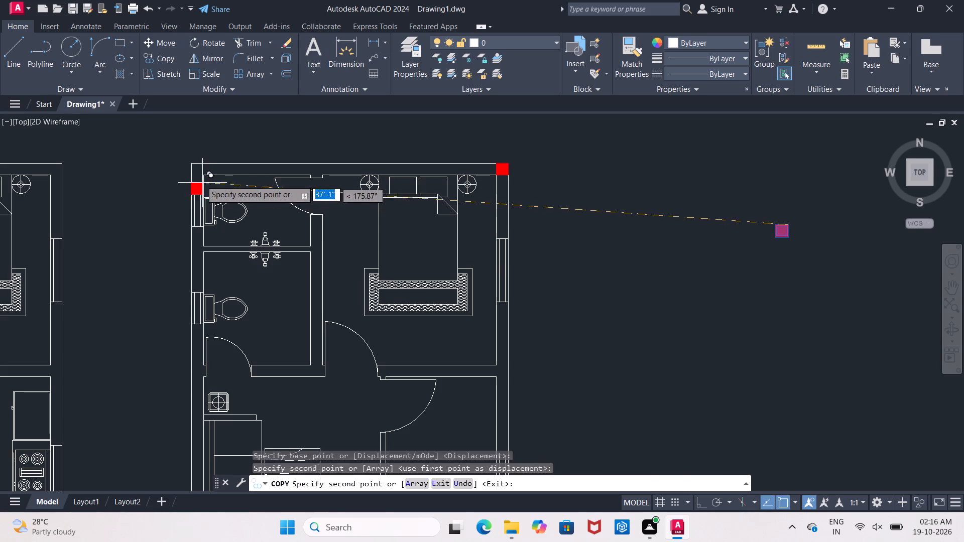
{"action": "scroll", "coordinate": [195, 169], "scroll_direction": "up", "scroll_amount": 3}
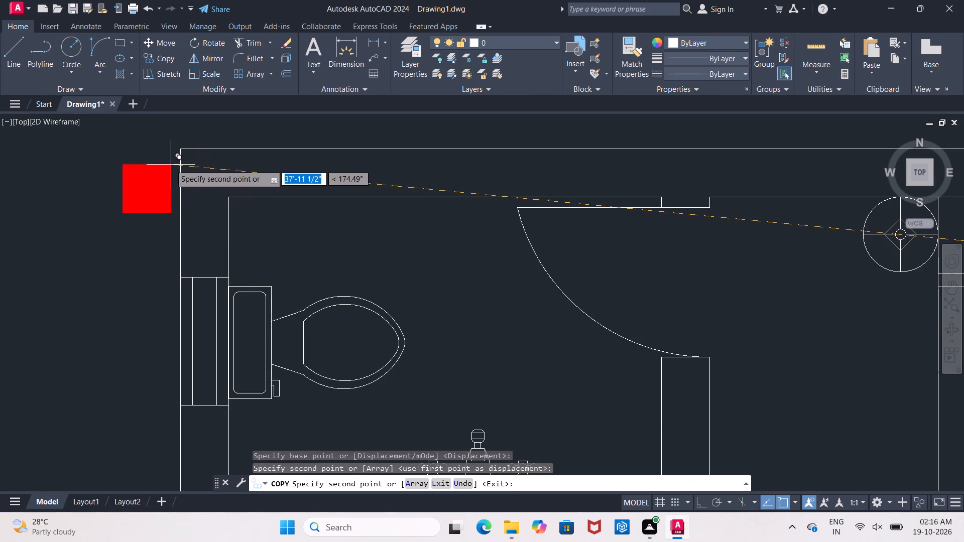
{"action": "left_click", "coordinate": [167, 164]}
{"action": "key", "text": "Escape"}
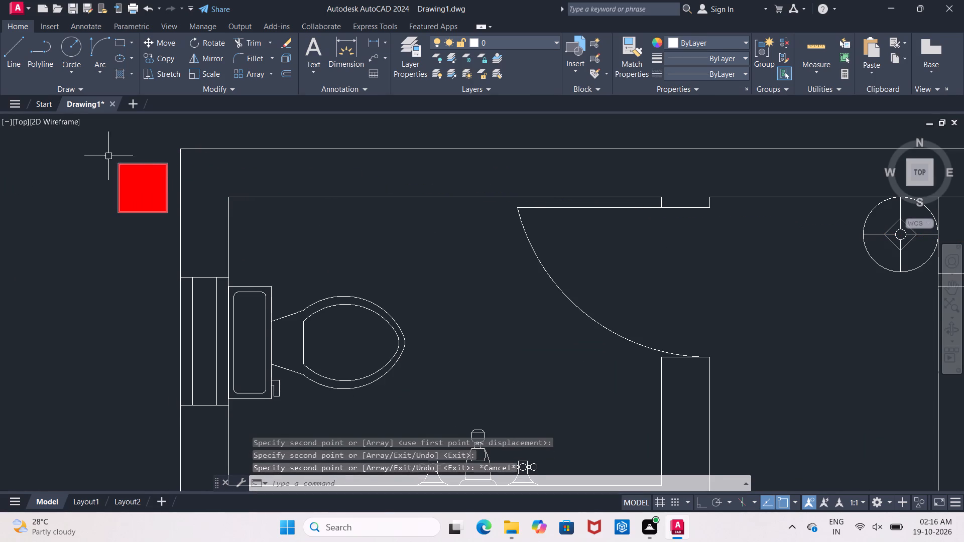
Move the new red square by its north-west corner onto the plan's outer north-west wall corner.
{"action": "left_click_drag", "start_coordinate": [103, 155], "coordinate": [109, 158]}
{"action": "left_click", "coordinate": [171, 220]}
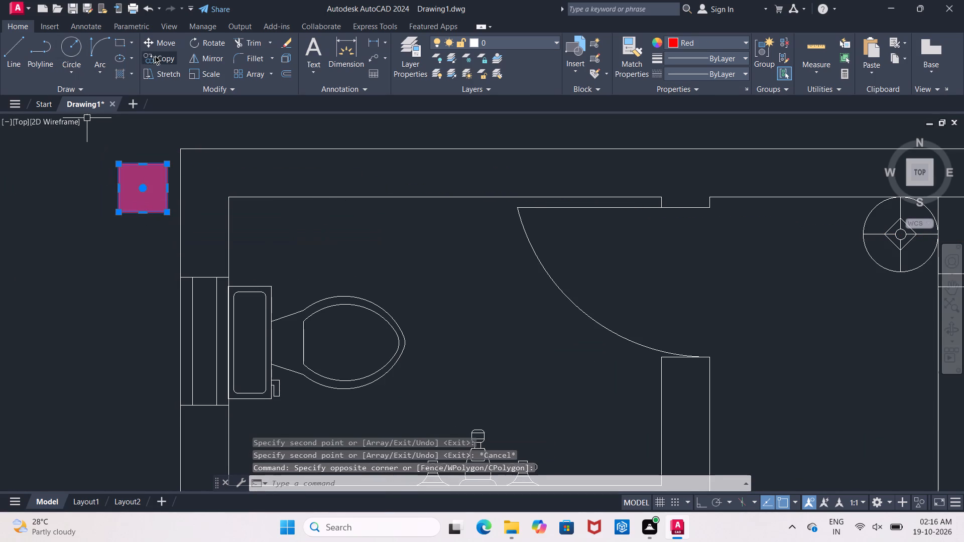
{"action": "left_click", "coordinate": [155, 45]}
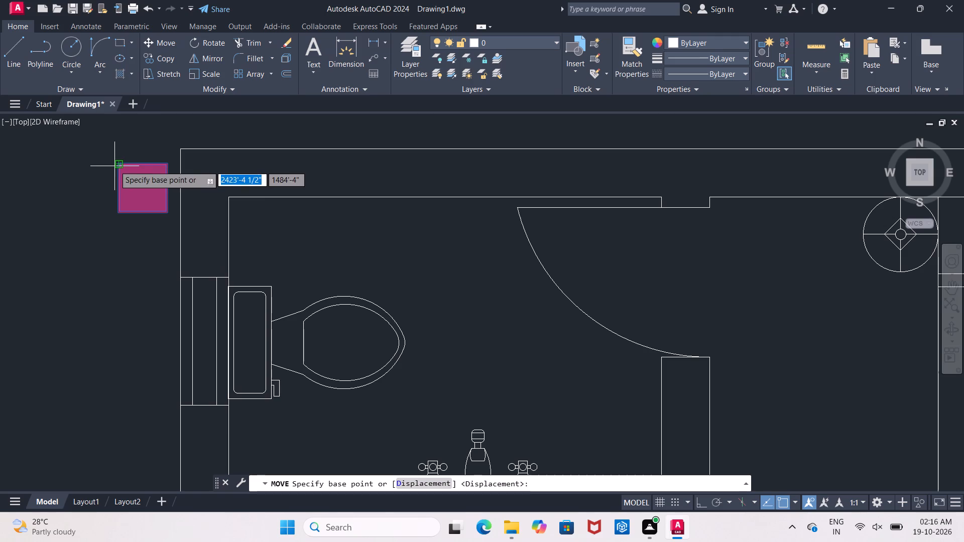
{"action": "left_click", "coordinate": [120, 164]}
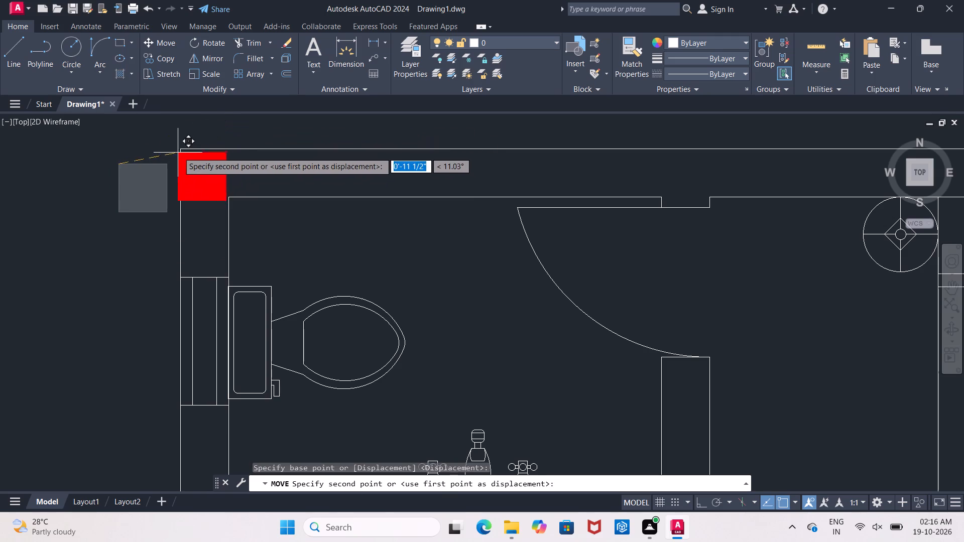
{"action": "left_click", "coordinate": [183, 152]}
Copy the spare red square to three spots outside the right-hand plan's east wall: level with both bedrooms' south walls and at the south-east corner.
{"action": "scroll", "coordinate": [193, 177], "scroll_direction": "down", "scroll_amount": 2}
{"action": "scroll", "coordinate": [218, 230], "scroll_direction": "down", "scroll_amount": 2}
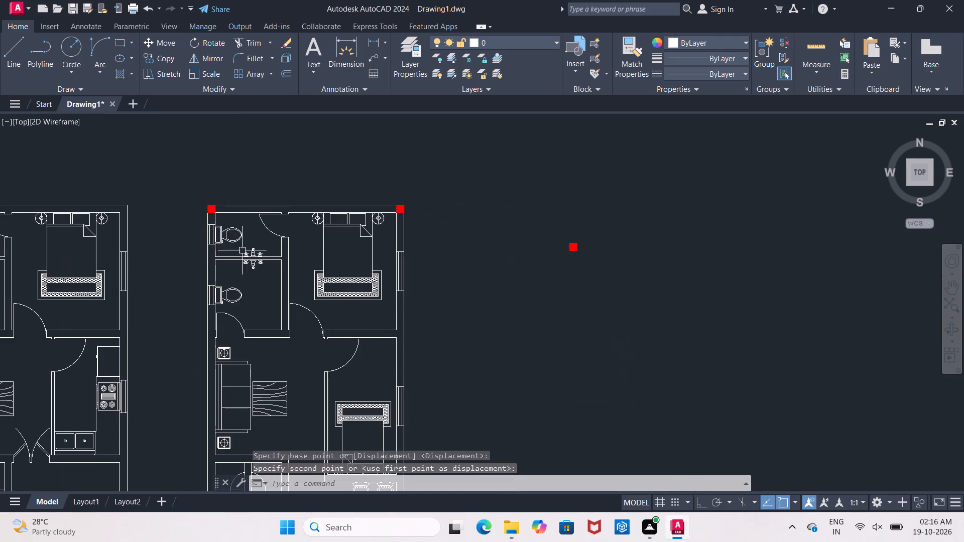
{"action": "middle_click_drag", "start_coordinate": [247, 254], "coordinate": [263, 177]}
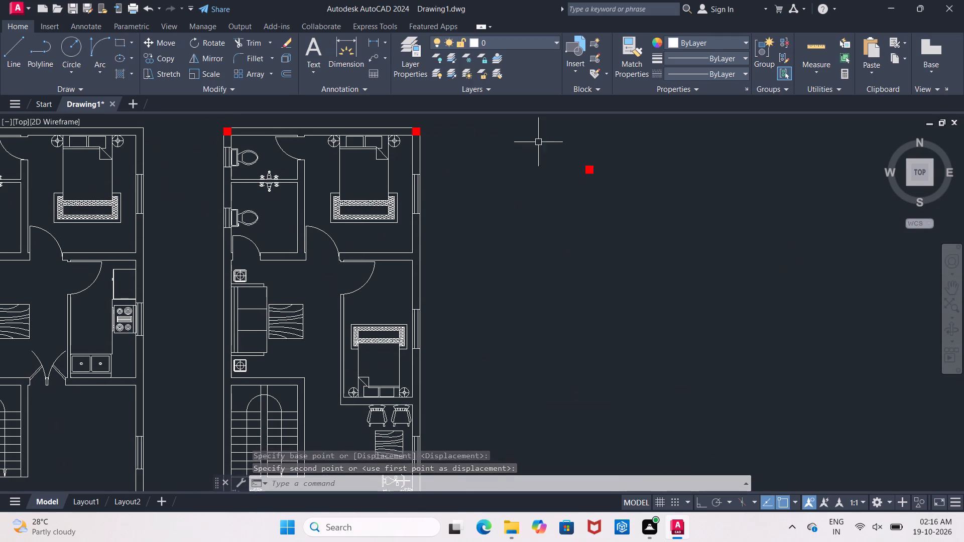
{"action": "left_click_drag", "start_coordinate": [542, 139], "coordinate": [558, 147]}
{"action": "left_click", "coordinate": [642, 222]}
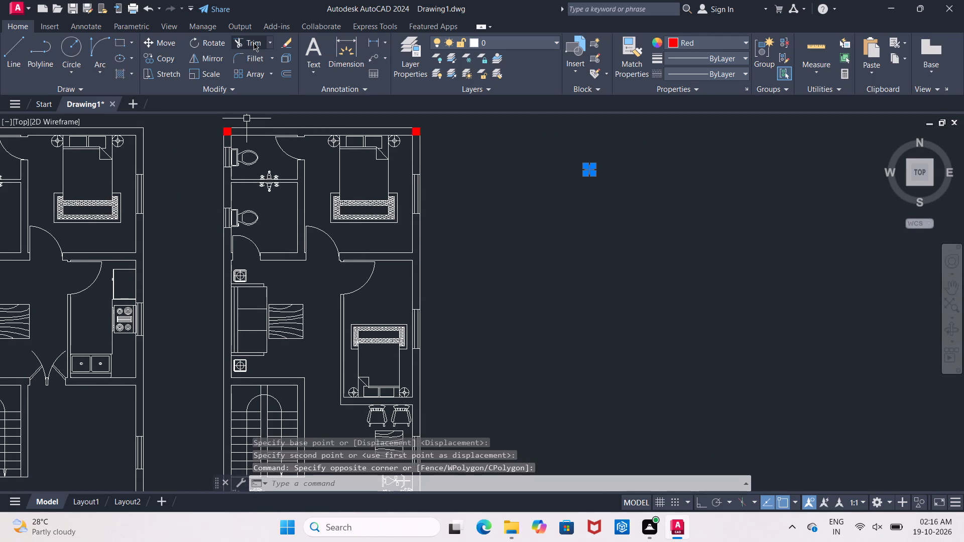
{"action": "left_click", "coordinate": [160, 62]}
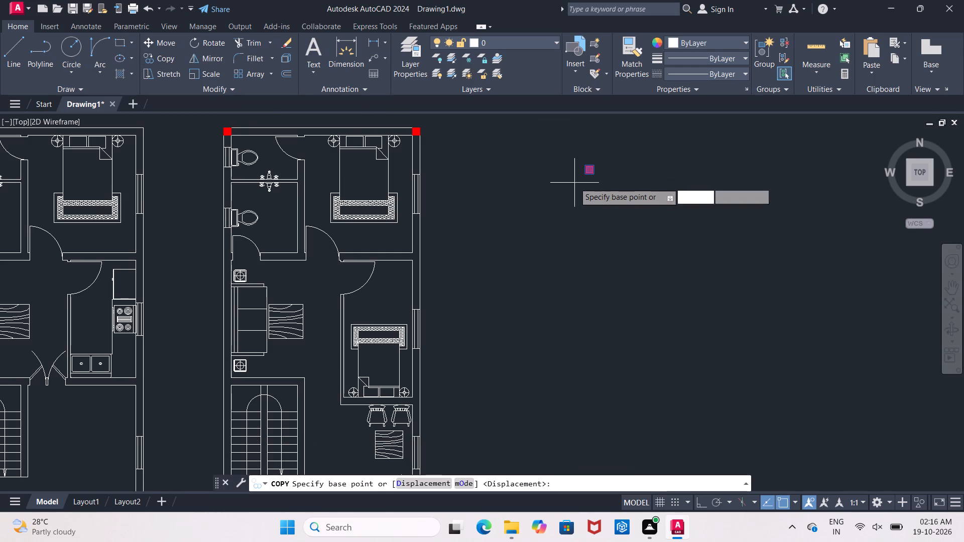
{"action": "left_click", "coordinate": [591, 171]}
{"action": "left_click", "coordinate": [433, 257]}
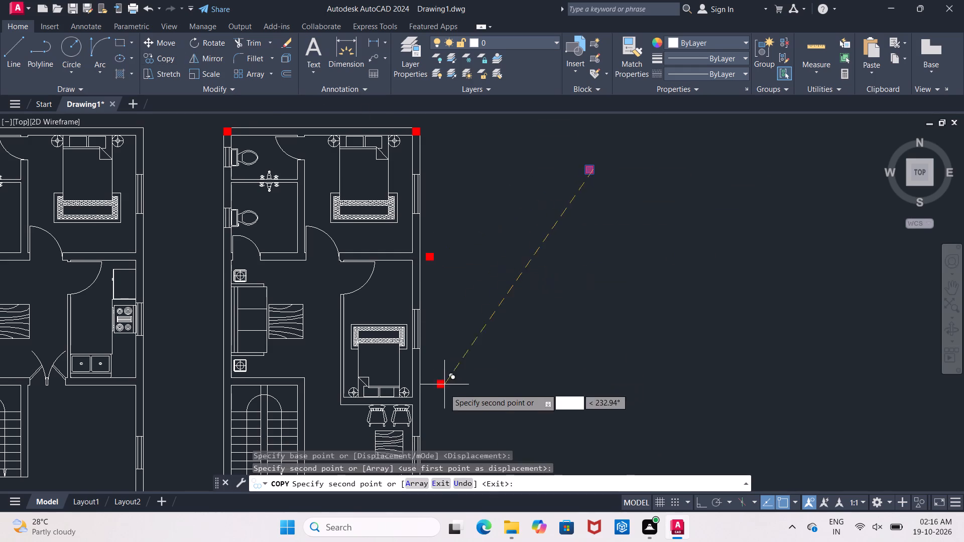
{"action": "middle_click_drag", "start_coordinate": [443, 383], "coordinate": [428, 263]}
{"action": "left_click", "coordinate": [421, 280]}
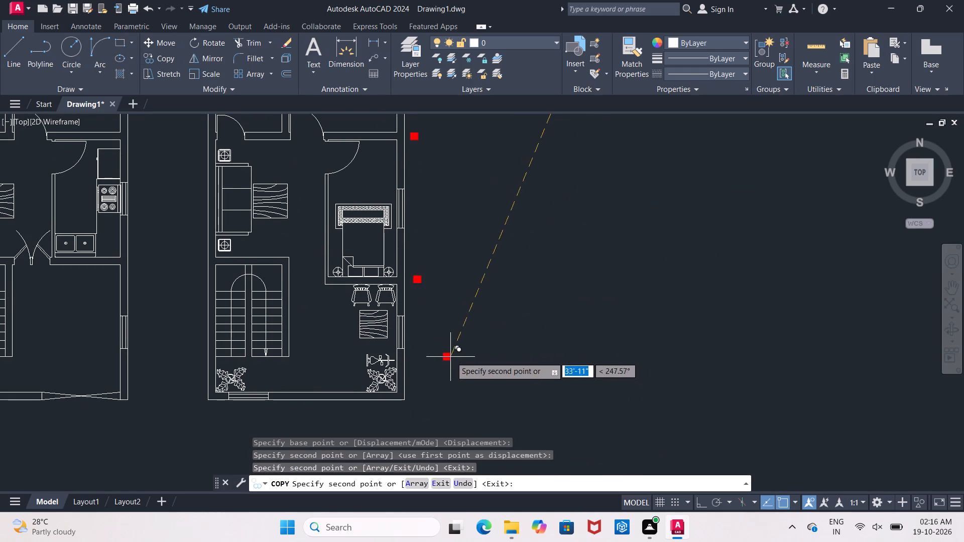
{"action": "middle_click_drag", "start_coordinate": [451, 357], "coordinate": [489, 269]}
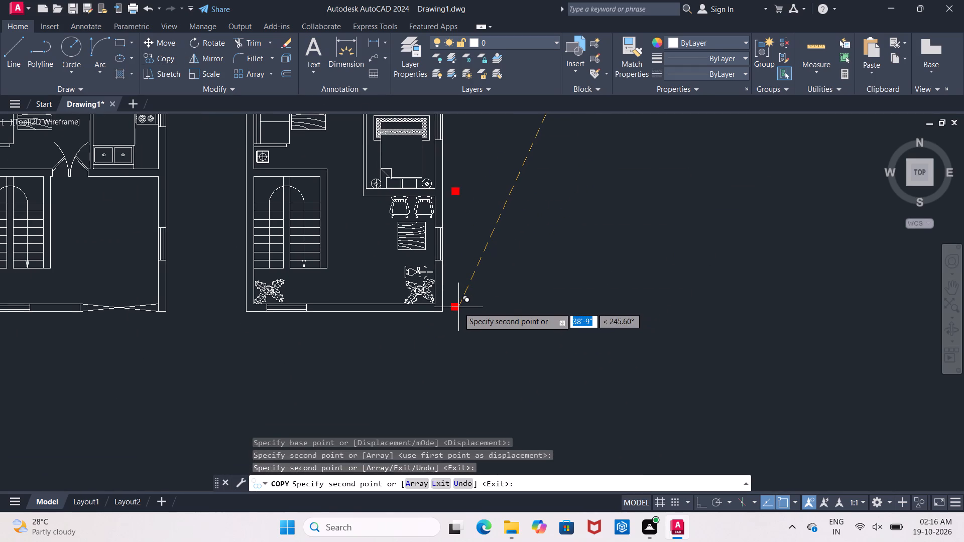
{"action": "left_click", "coordinate": [460, 309]}
Place three more copies outside the west wall: at the south-west corner, level with the staircase's north wall, and level with the lower toilet's south wall.
{"action": "left_click", "coordinate": [232, 310]}
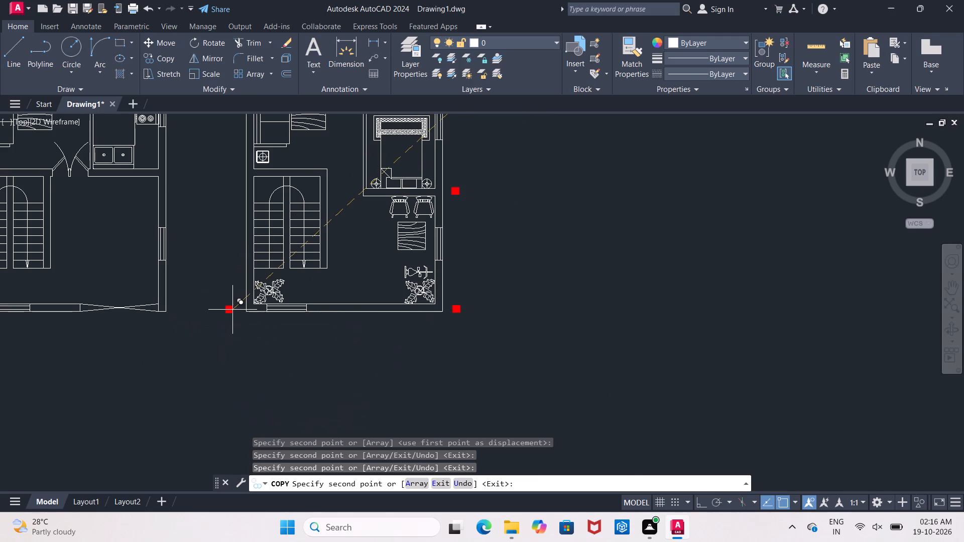
{"action": "middle_click_drag", "start_coordinate": [236, 164], "coordinate": [263, 267]}
{"action": "left_click", "coordinate": [264, 275]}
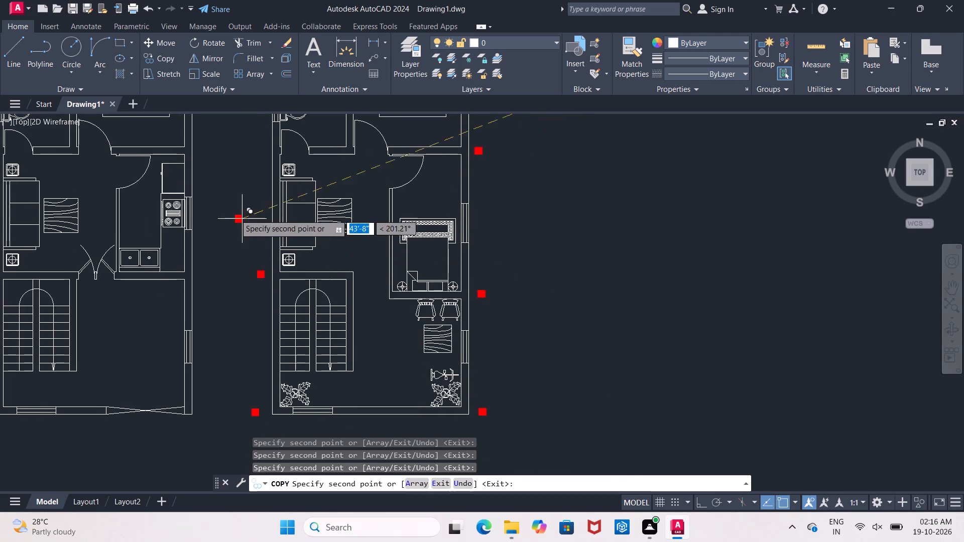
{"action": "middle_click_drag", "start_coordinate": [238, 205], "coordinate": [255, 304]}
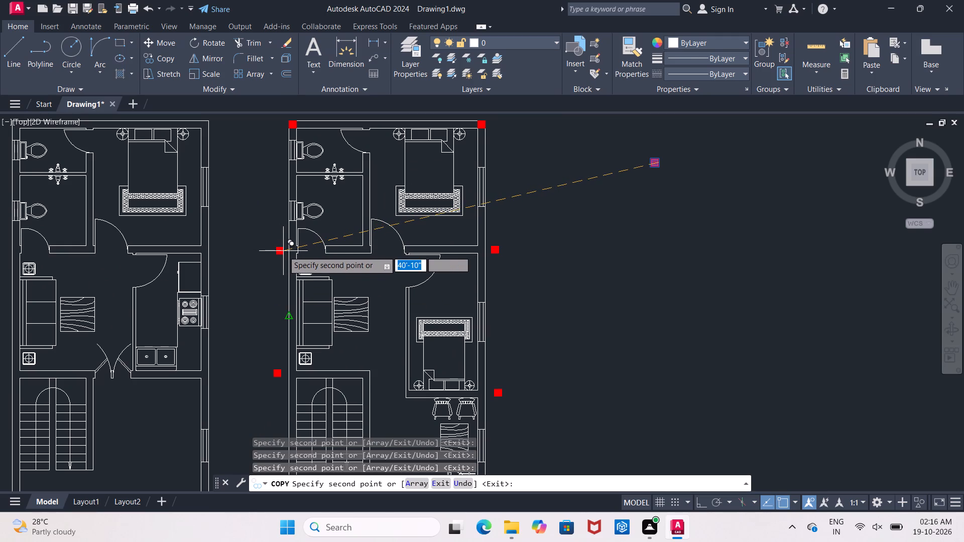
{"action": "left_click", "coordinate": [276, 250]}
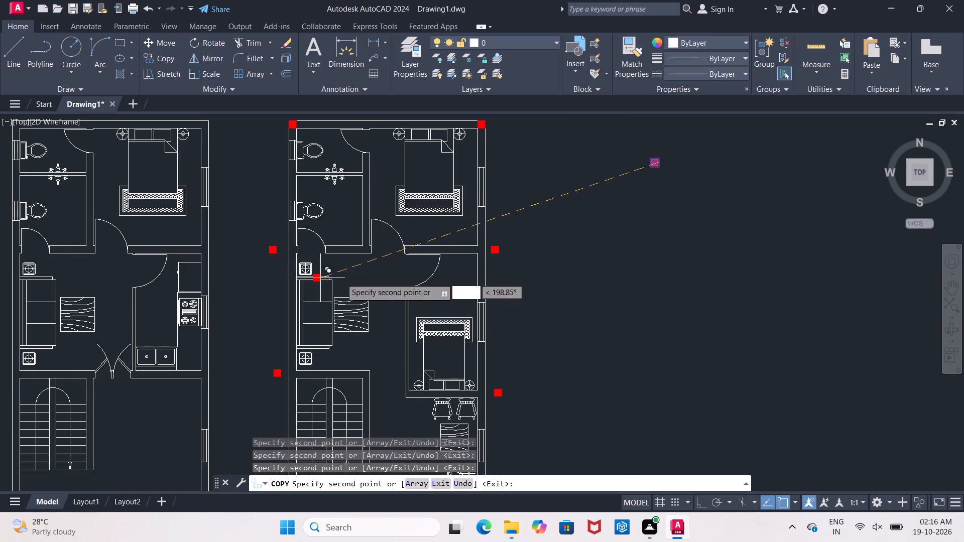
Place copies of the red square at the north-east corner and south end of the staircase's east wall, and end the copying.
{"action": "middle_click_drag", "start_coordinate": [352, 276], "coordinate": [325, 133]}
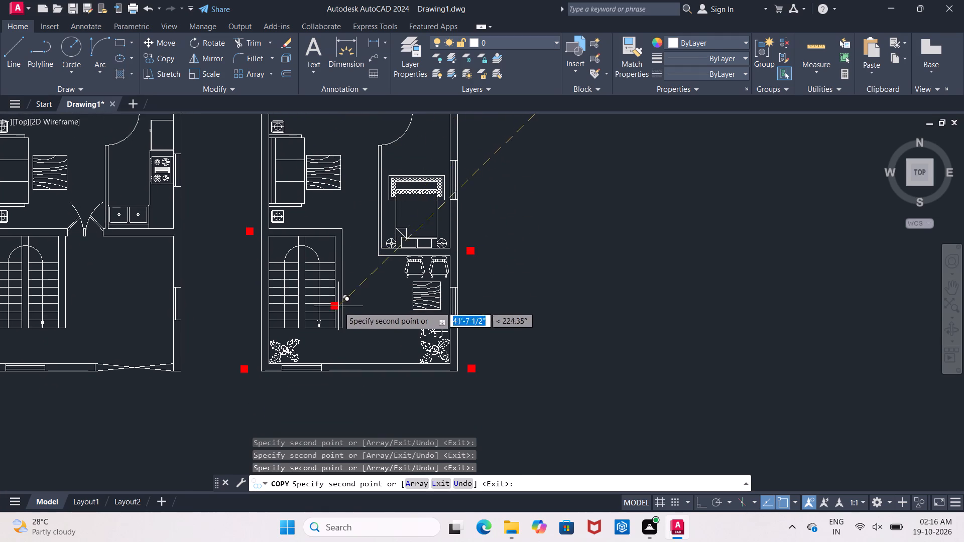
{"action": "scroll", "coordinate": [346, 246], "scroll_direction": "up", "scroll_amount": 1}
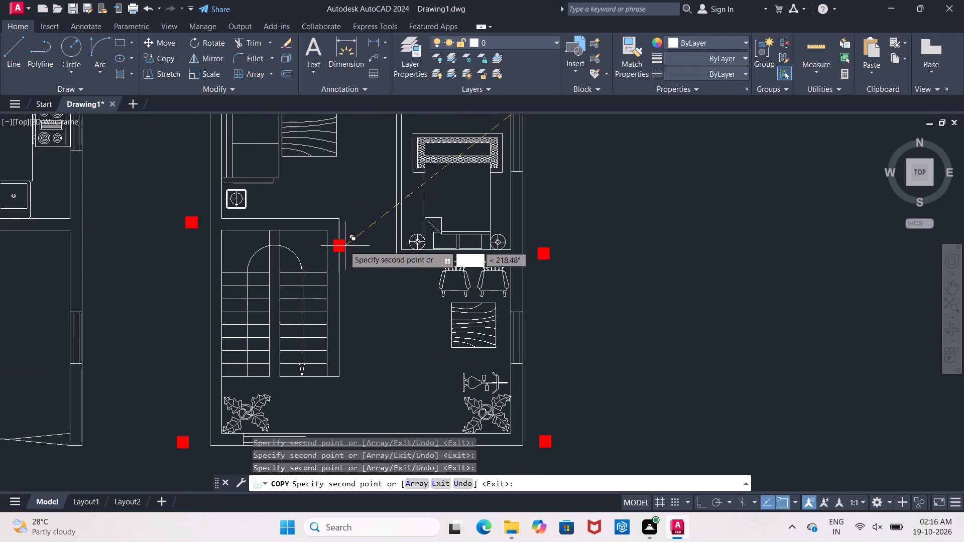
{"action": "scroll", "coordinate": [334, 228], "scroll_direction": "up", "scroll_amount": 5}
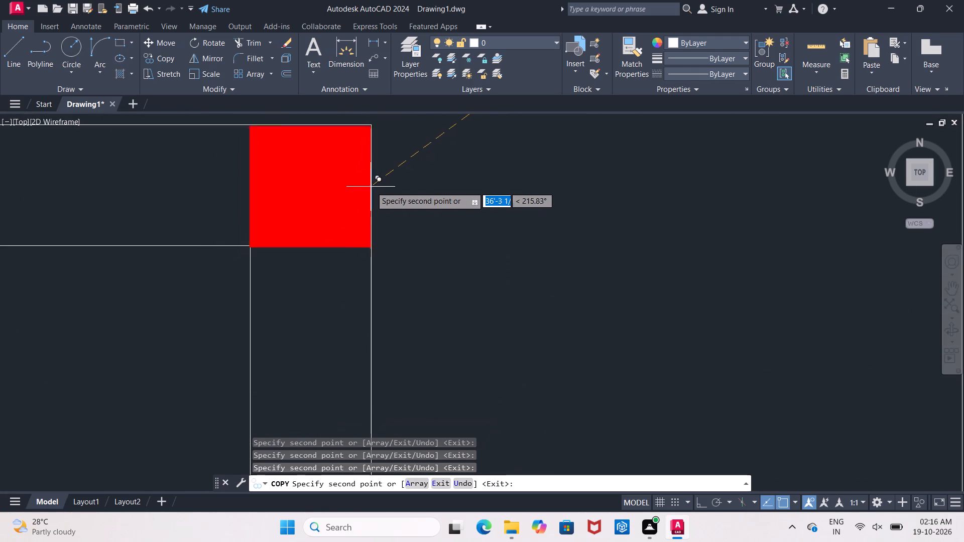
{"action": "left_click", "coordinate": [372, 185]}
{"action": "scroll", "coordinate": [376, 226], "scroll_direction": "down", "scroll_amount": 5}
{"action": "scroll", "coordinate": [384, 292], "scroll_direction": "down", "scroll_amount": 1}
{"action": "middle_click_drag", "start_coordinate": [384, 292], "coordinate": [367, 196]}
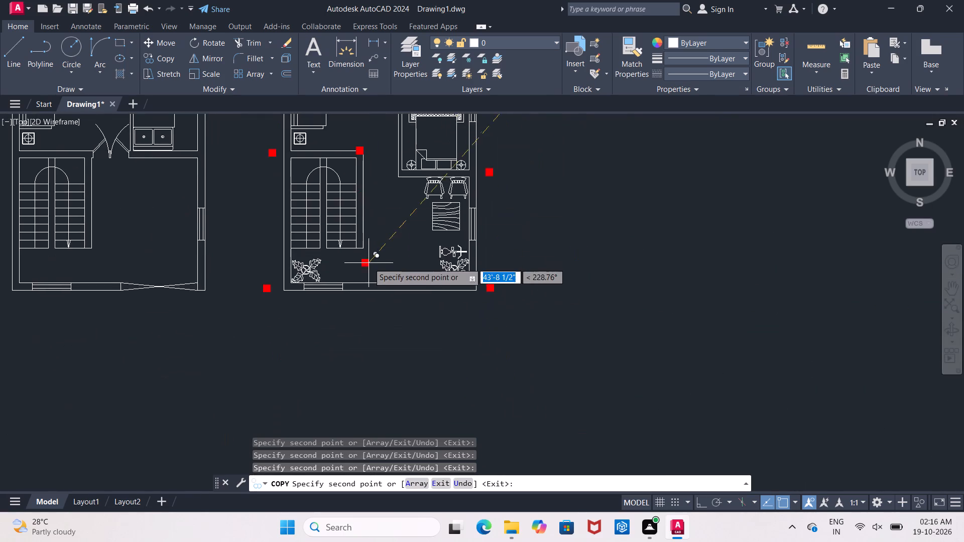
{"action": "scroll", "coordinate": [368, 263], "scroll_direction": "up", "scroll_amount": 3}
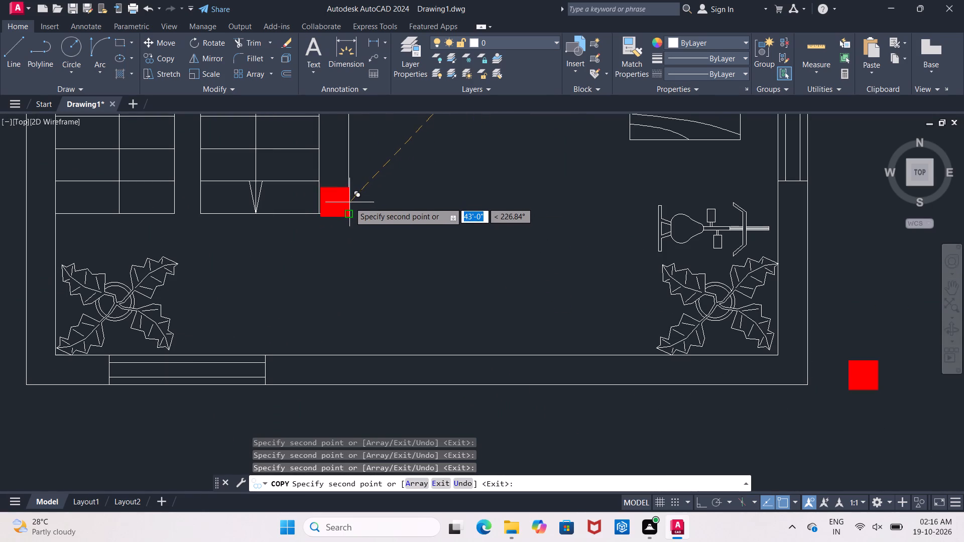
{"action": "scroll", "coordinate": [348, 193], "scroll_direction": "up", "scroll_amount": 2}
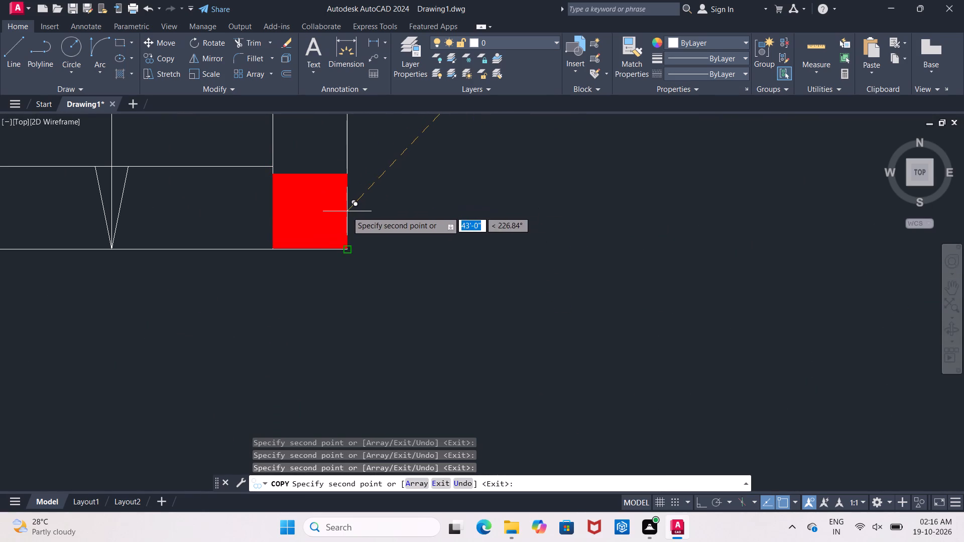
{"action": "left_click", "coordinate": [347, 211]}
{"action": "key", "text": "Escape"}
Move the red square at the staircase's north-east corner by its own north-east corner onto the outer wall corner.
{"action": "scroll", "coordinate": [399, 247], "scroll_direction": "down", "scroll_amount": 4}
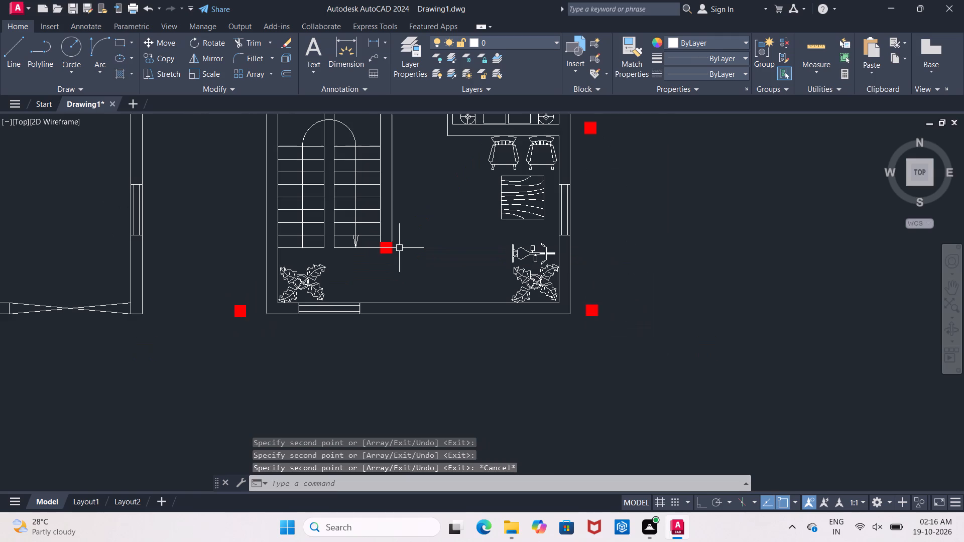
{"action": "middle_click_drag", "start_coordinate": [399, 248], "coordinate": [369, 326]}
{"action": "scroll", "coordinate": [347, 161], "scroll_direction": "up", "scroll_amount": 2}
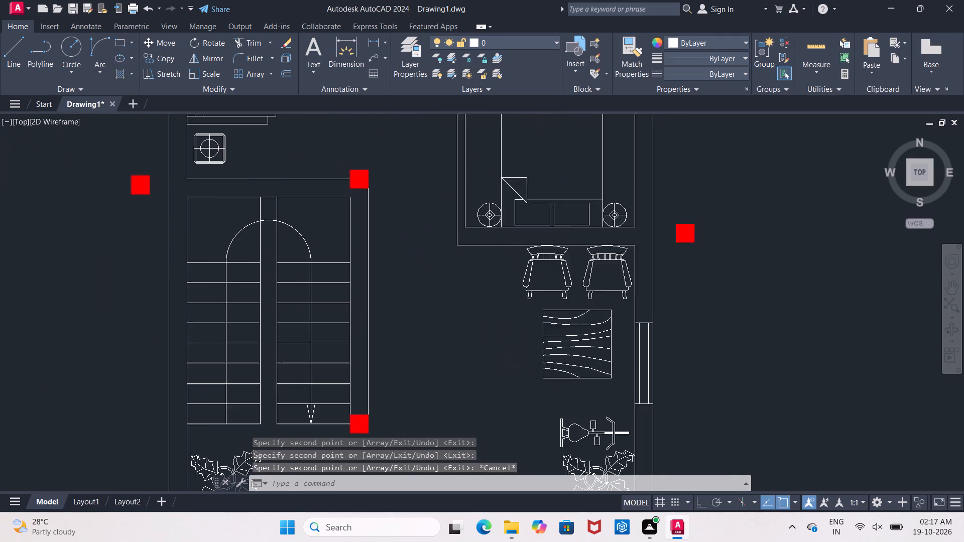
{"action": "left_click", "coordinate": [347, 161]}
{"action": "left_click", "coordinate": [384, 208]}
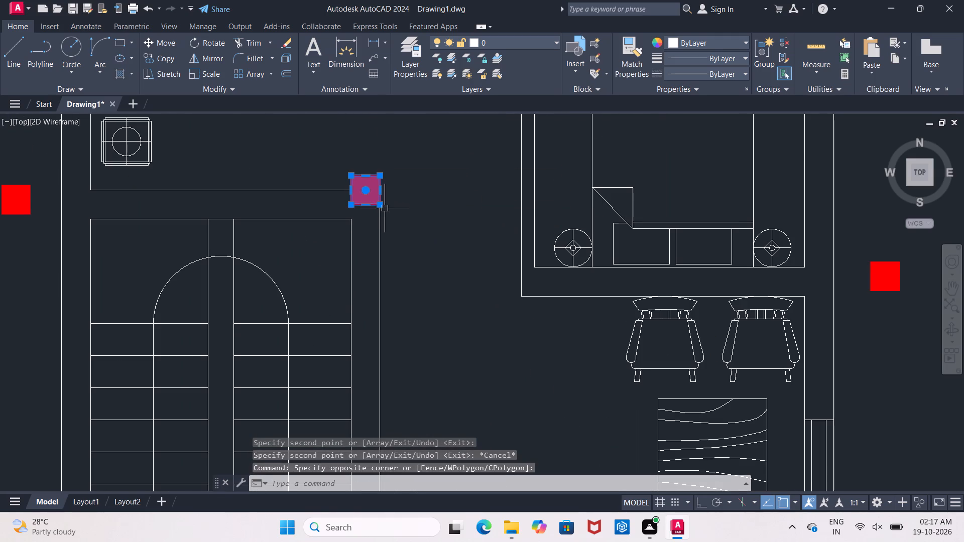
{"action": "left_click", "coordinate": [174, 47]}
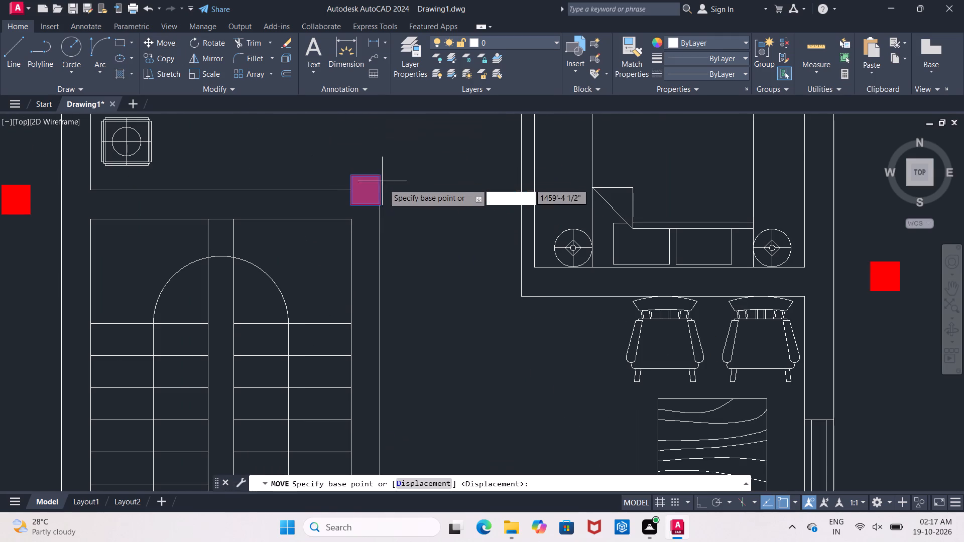
{"action": "left_click", "coordinate": [379, 178]}
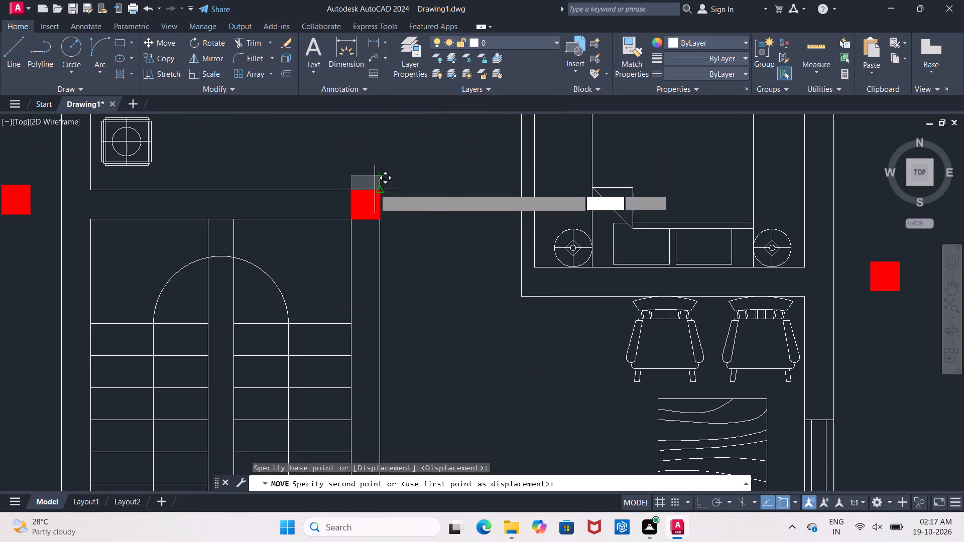
{"action": "left_click", "coordinate": [378, 188]}
Move the red square at the south end of the staircase's east wall by its south-east corner onto the wall's outer end corner.
{"action": "scroll", "coordinate": [385, 196], "scroll_direction": "down", "scroll_amount": 3}
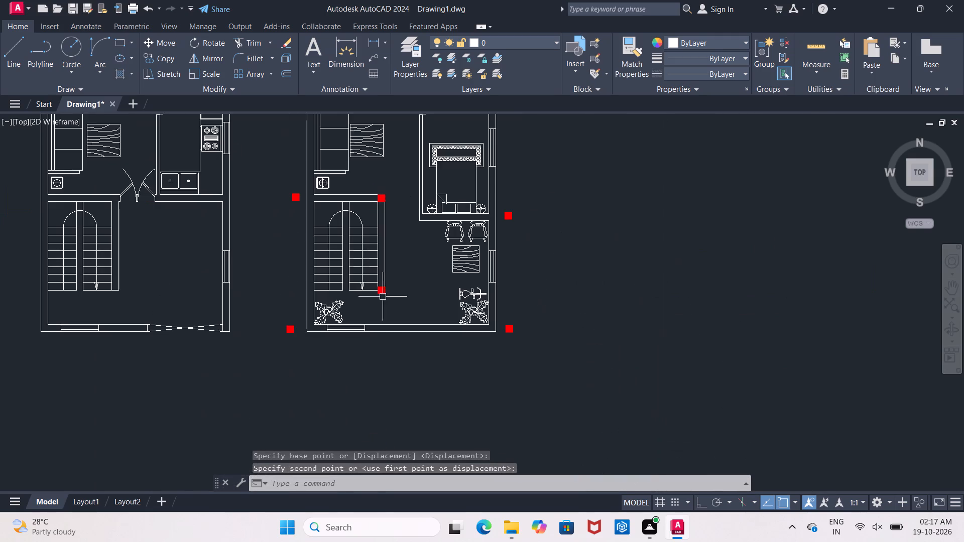
{"action": "scroll", "coordinate": [384, 302], "scroll_direction": "up", "scroll_amount": 3}
{"action": "scroll", "coordinate": [360, 252], "scroll_direction": "up", "scroll_amount": 2}
{"action": "left_click_drag", "start_coordinate": [331, 232], "coordinate": [353, 237]}
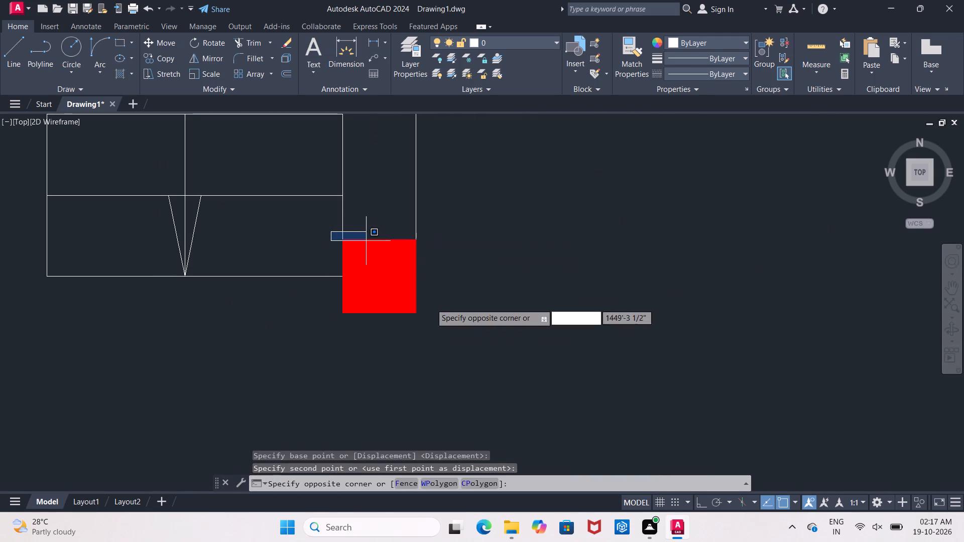
{"action": "left_click", "coordinate": [436, 325]}
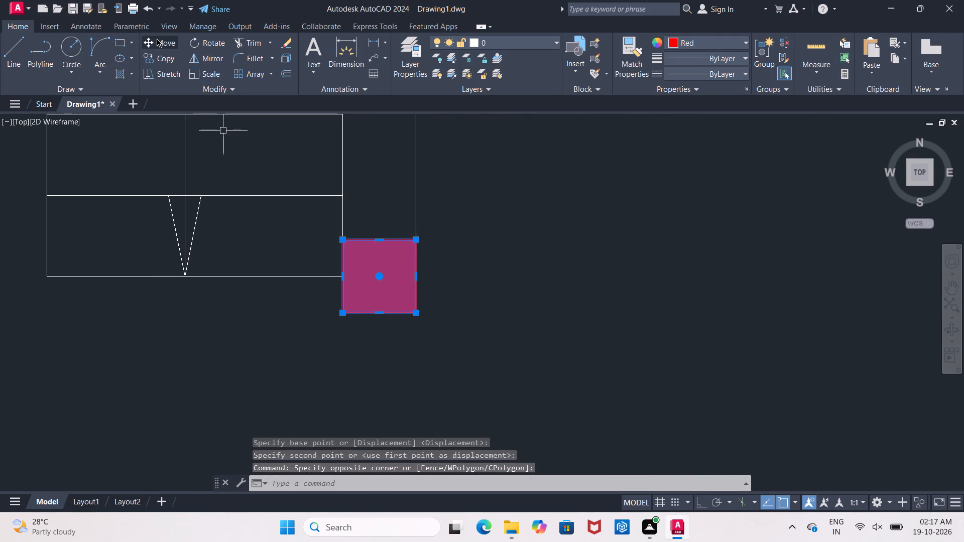
{"action": "left_click", "coordinate": [157, 39]}
{"action": "left_click", "coordinate": [412, 315]}
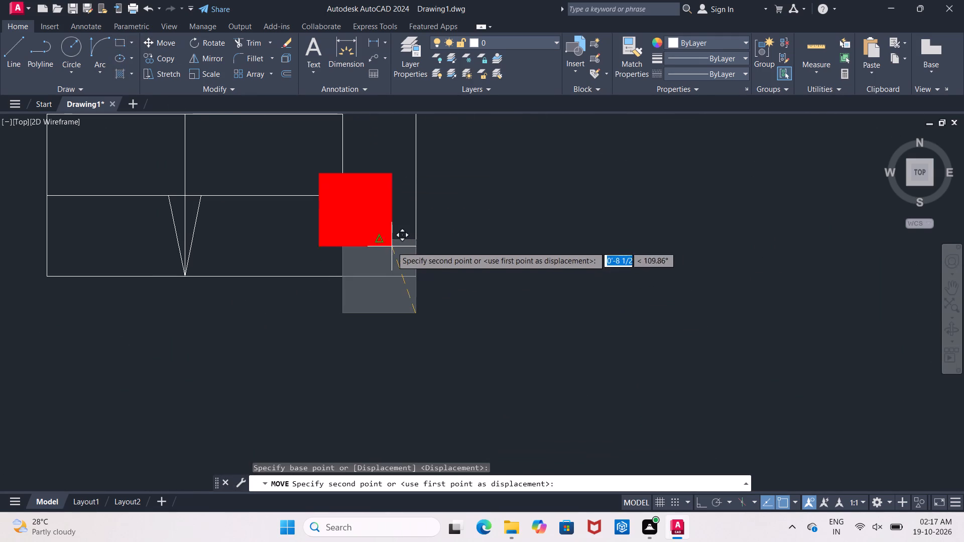
{"action": "left_click", "coordinate": [418, 274]}
Move the south-west red square by its south-west corner onto the right-hand plan's outer south-west wall corner.
{"action": "scroll", "coordinate": [418, 274], "scroll_direction": "down", "scroll_amount": 4}
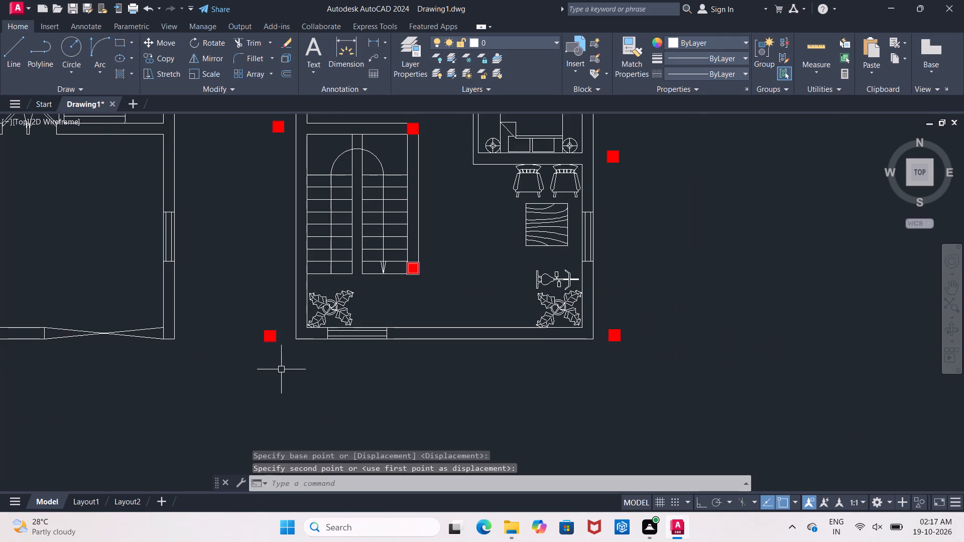
{"action": "scroll", "coordinate": [261, 354], "scroll_direction": "up", "scroll_amount": 3}
{"action": "left_click_drag", "start_coordinate": [264, 255], "coordinate": [275, 268]}
{"action": "left_click", "coordinate": [363, 342]}
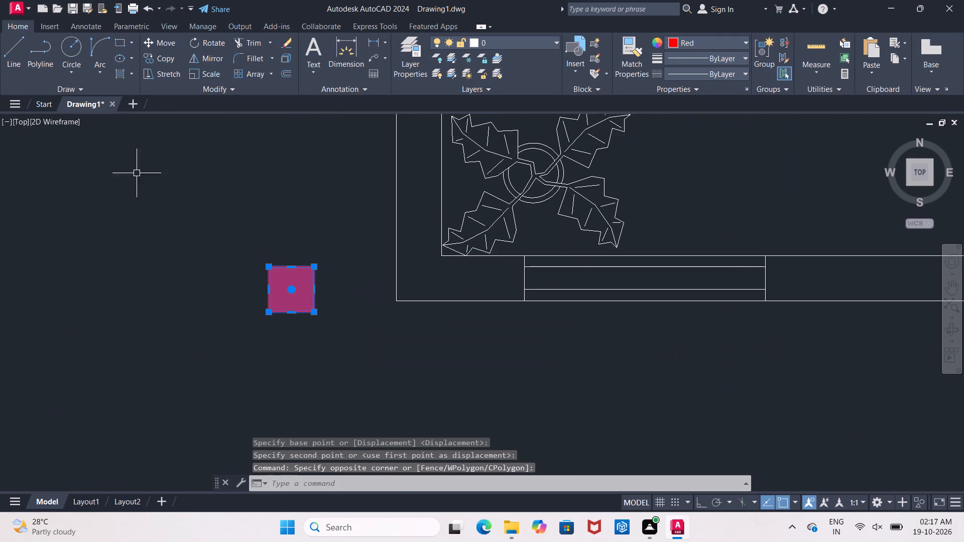
{"action": "left_click", "coordinate": [167, 48]}
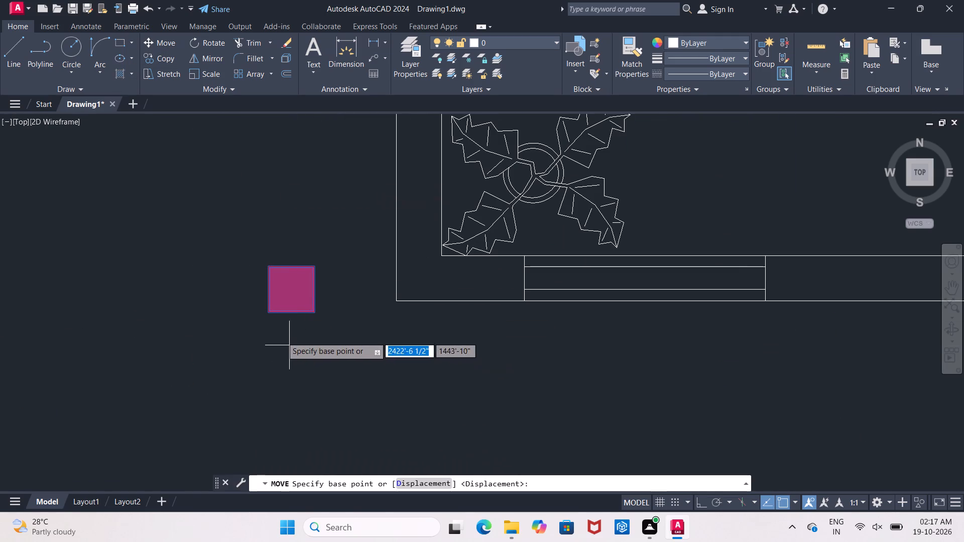
{"action": "left_click", "coordinate": [265, 313]}
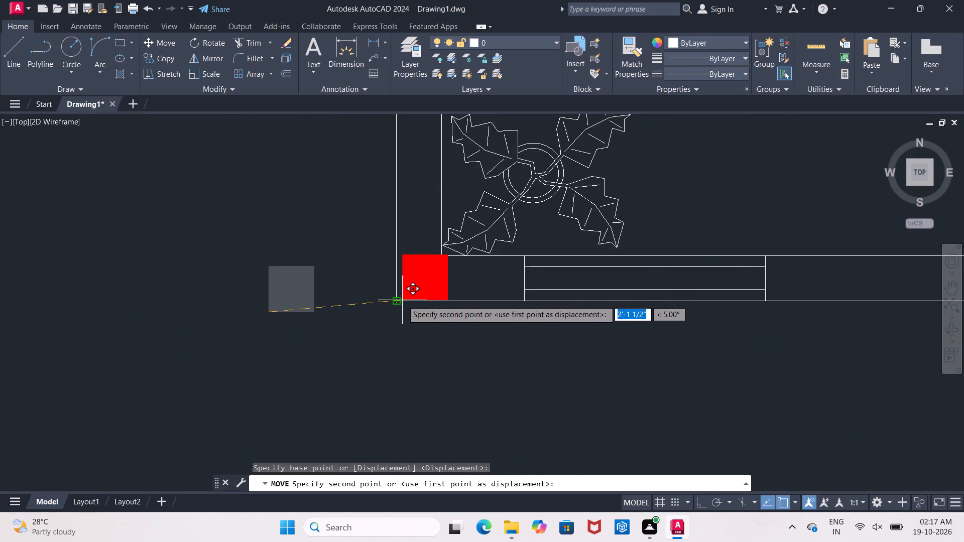
{"action": "left_click", "coordinate": [398, 300]}
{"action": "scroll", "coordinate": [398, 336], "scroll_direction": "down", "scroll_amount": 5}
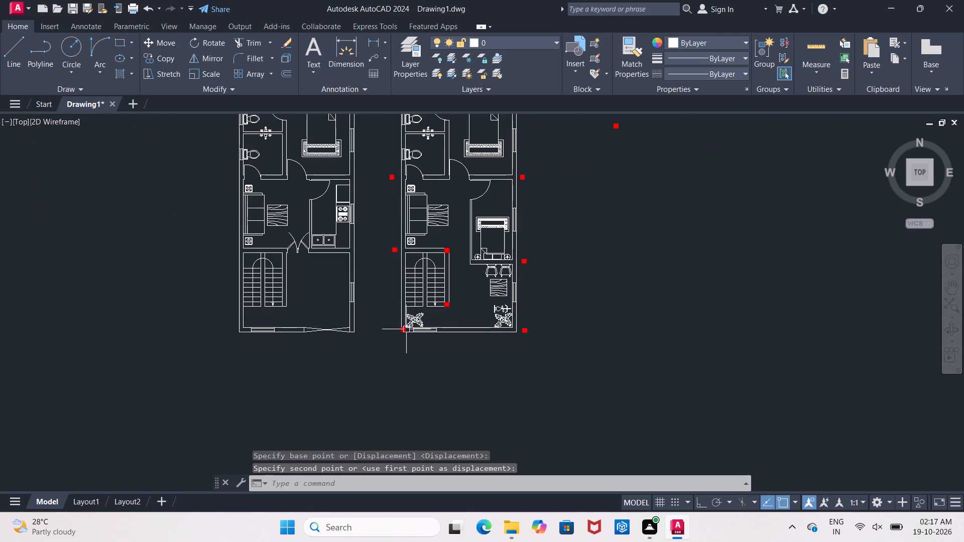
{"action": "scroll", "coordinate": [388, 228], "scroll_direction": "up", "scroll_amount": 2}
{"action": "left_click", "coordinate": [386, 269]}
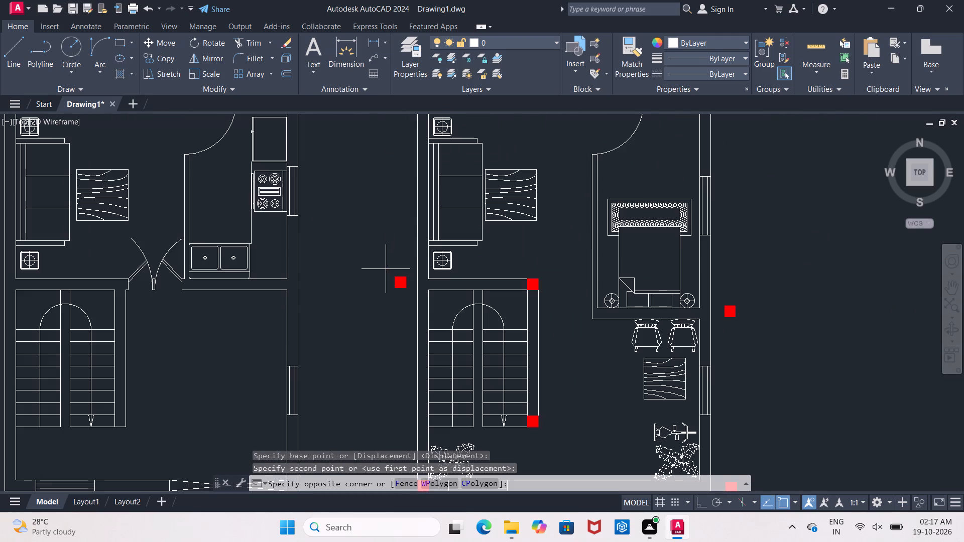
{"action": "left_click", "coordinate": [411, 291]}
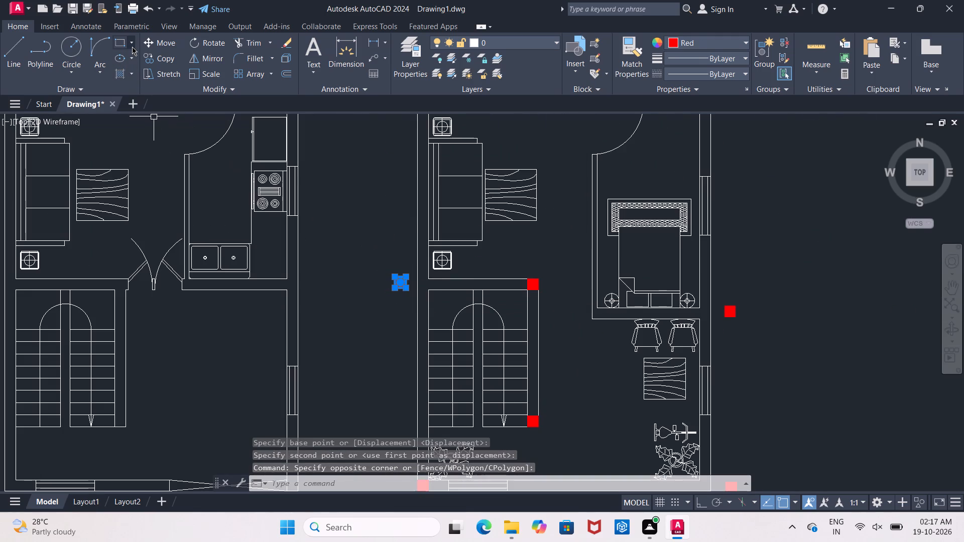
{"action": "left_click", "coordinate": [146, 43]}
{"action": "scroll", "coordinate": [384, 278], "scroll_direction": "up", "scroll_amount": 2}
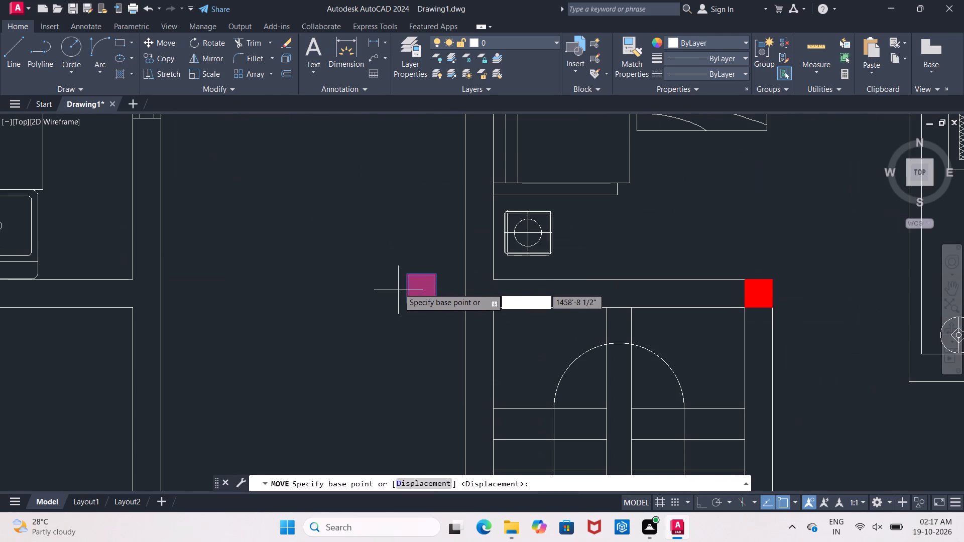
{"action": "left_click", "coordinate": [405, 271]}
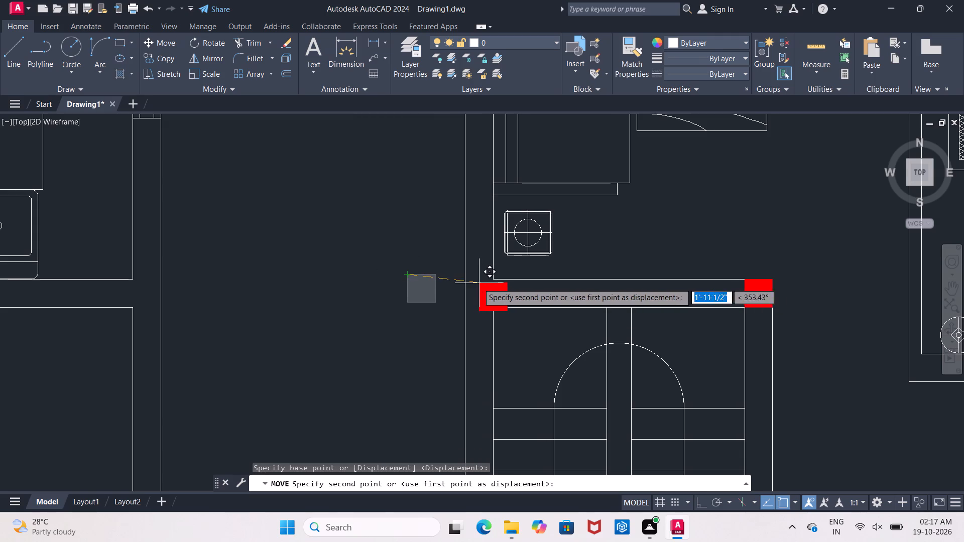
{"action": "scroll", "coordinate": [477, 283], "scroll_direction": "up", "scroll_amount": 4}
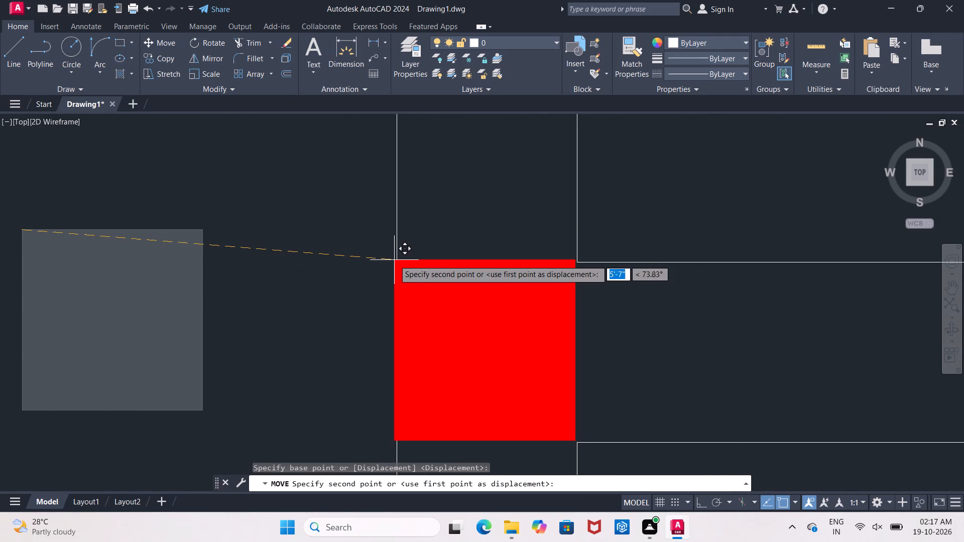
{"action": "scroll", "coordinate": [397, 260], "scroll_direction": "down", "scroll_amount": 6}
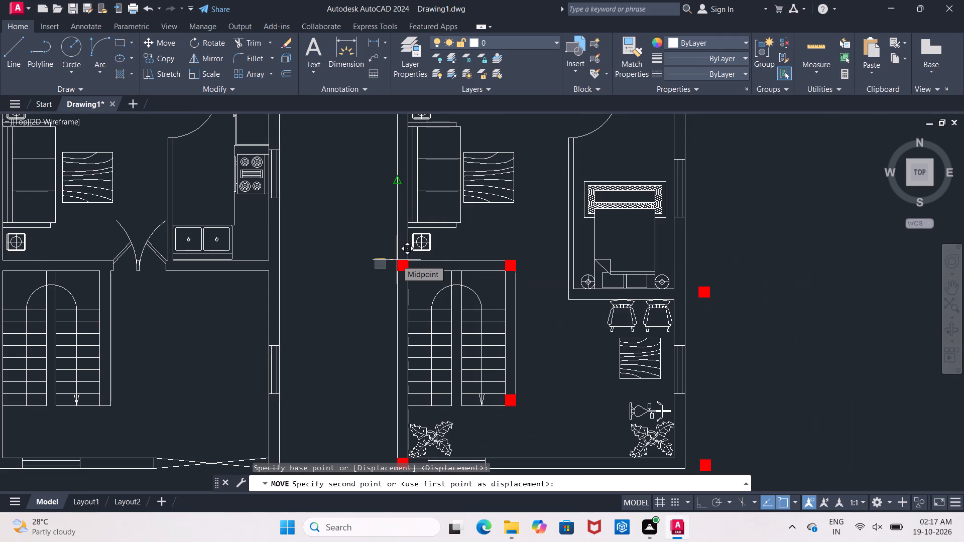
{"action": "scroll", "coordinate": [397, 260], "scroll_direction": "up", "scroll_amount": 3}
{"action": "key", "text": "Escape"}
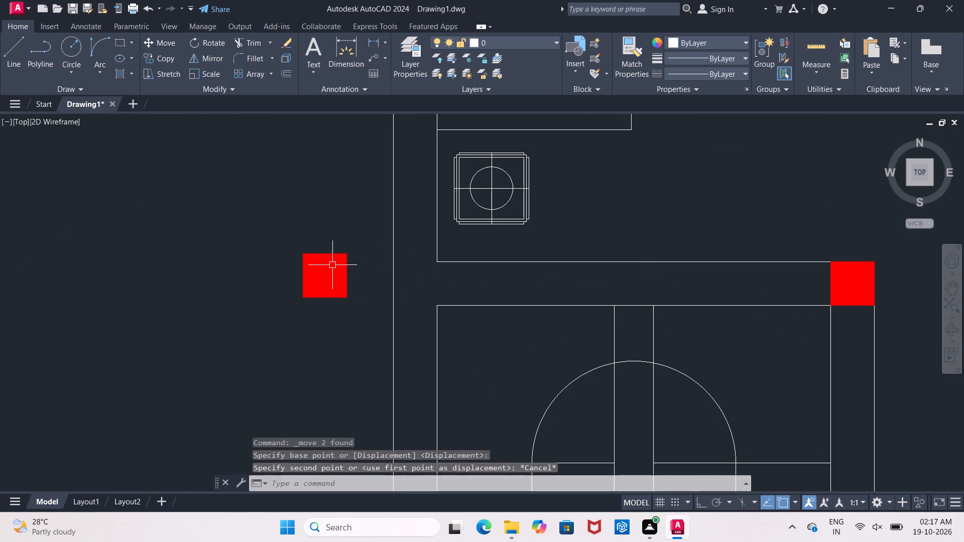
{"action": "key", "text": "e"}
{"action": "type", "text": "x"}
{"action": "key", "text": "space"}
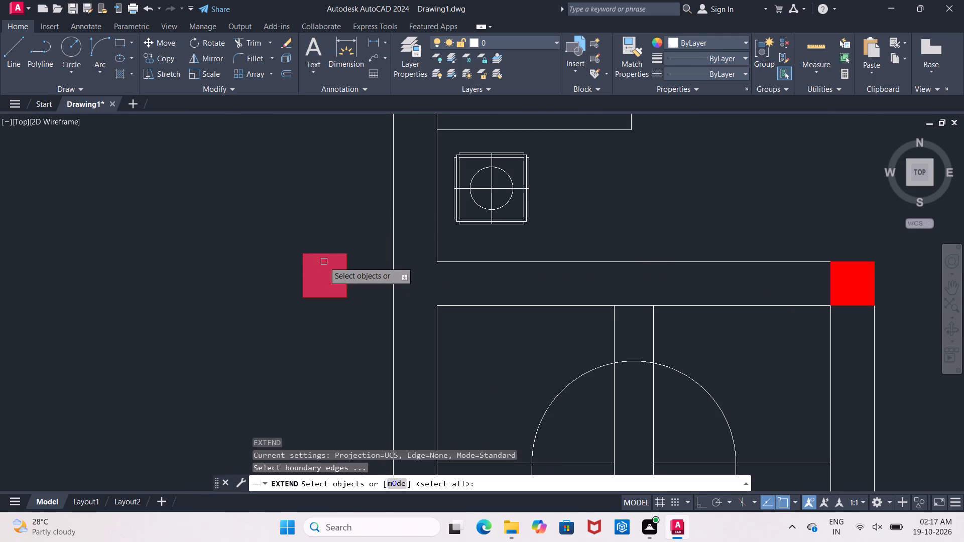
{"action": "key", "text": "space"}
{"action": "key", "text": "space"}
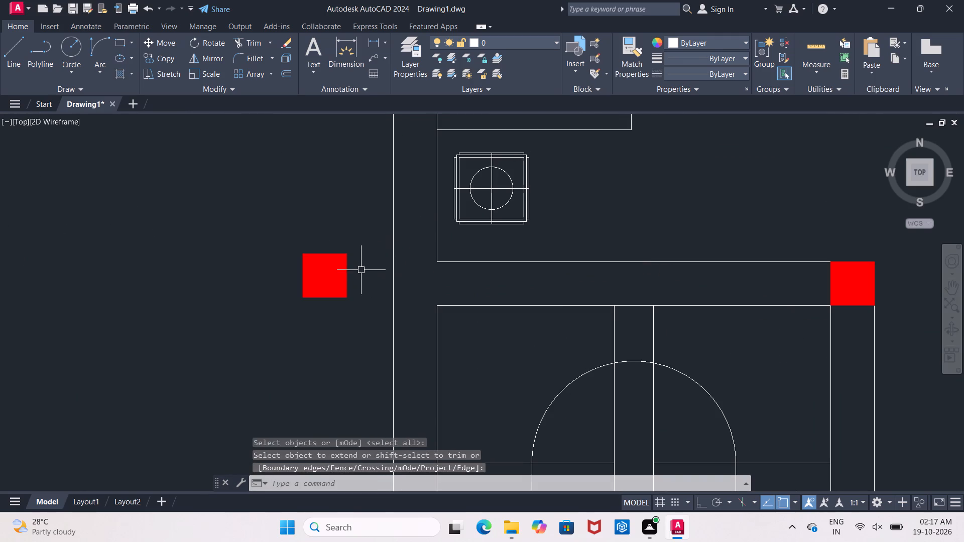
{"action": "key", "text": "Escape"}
Extend the north face line of the staircase's north wall west to the outer west wall line.
{"action": "type", "text": "ex"}
{"action": "key", "text": "space"}
{"action": "key", "text": "space"}
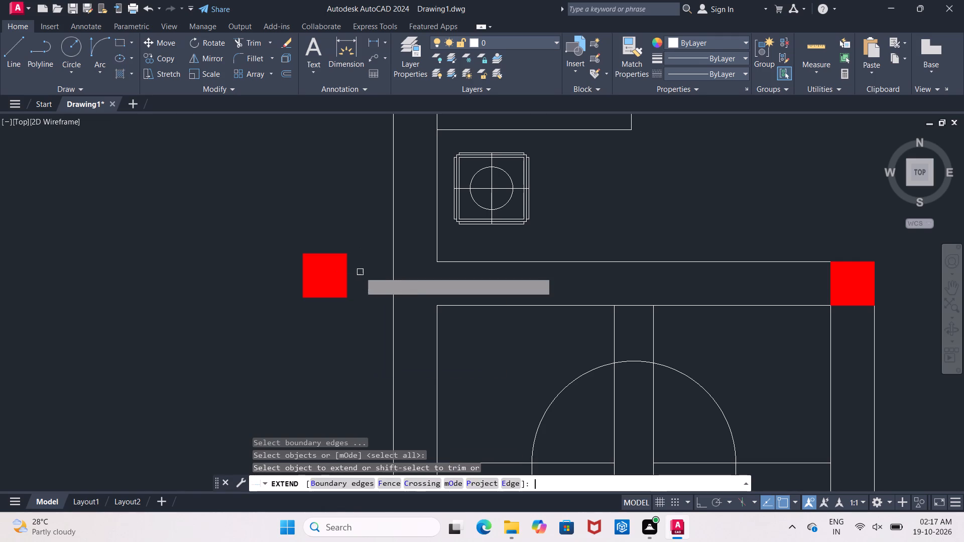
{"action": "left_click", "coordinate": [462, 264]}
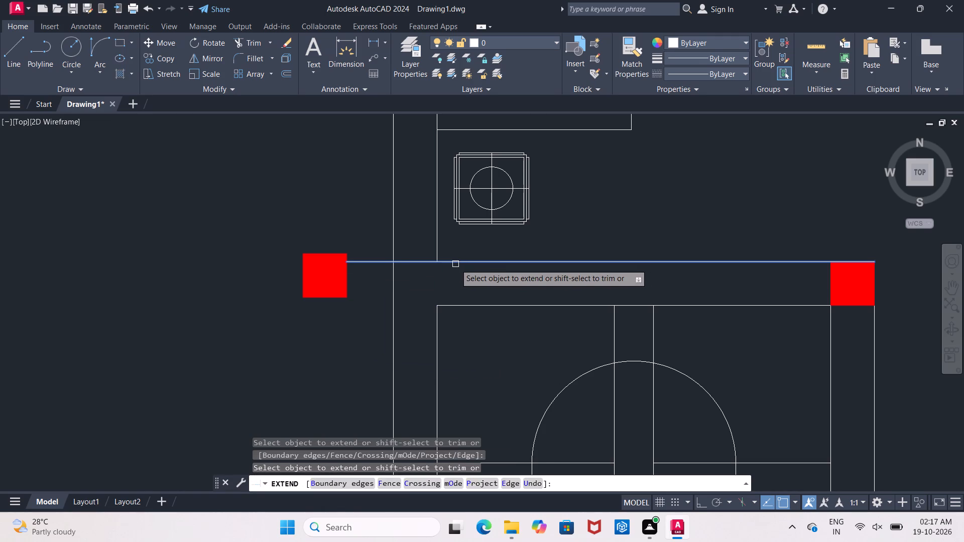
{"action": "key", "text": "Escape"}
Move the red square west of the staircase by its north-east corner onto the inner west wall's junction with the staircase's north wall face.
{"action": "left_click_drag", "start_coordinate": [276, 239], "coordinate": [303, 254]}
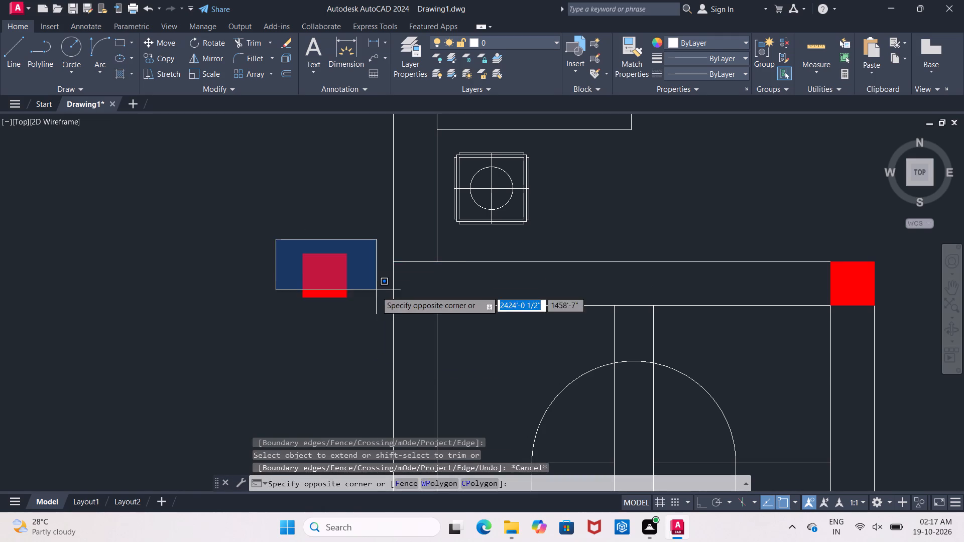
{"action": "left_click", "coordinate": [375, 311]}
{"action": "left_click_drag", "start_coordinate": [152, 43], "coordinate": [159, 48]}
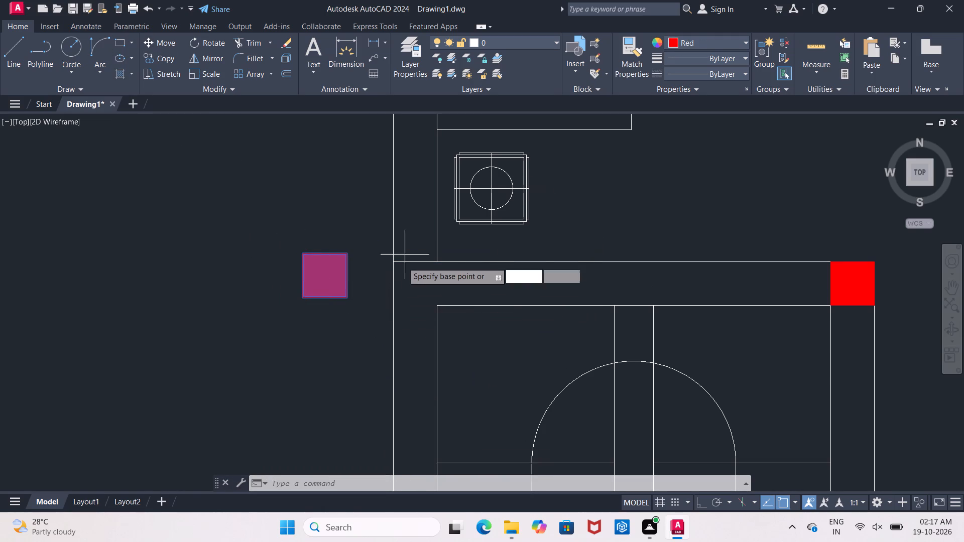
{"action": "left_click", "coordinate": [341, 255]}
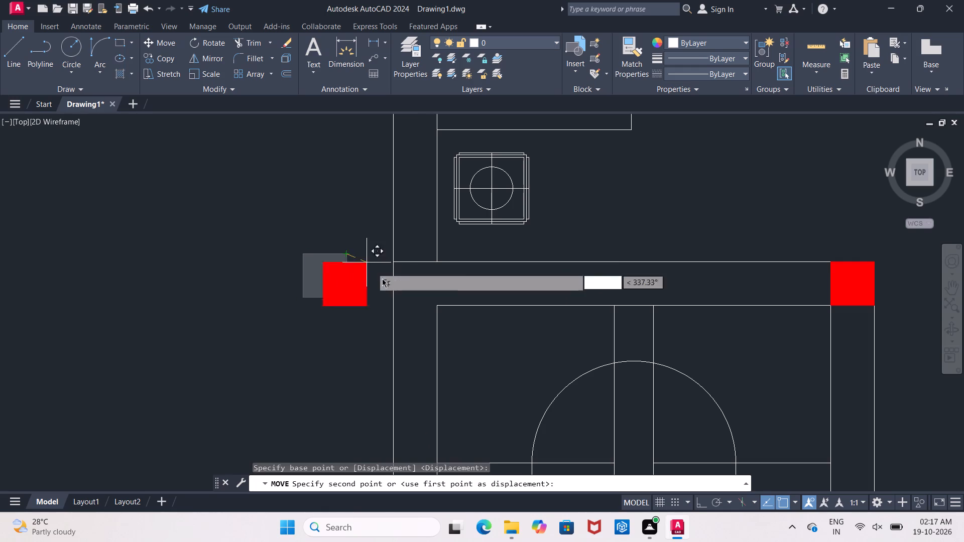
{"action": "left_click", "coordinate": [435, 261]}
Move the red square west of the lower toilet's door by its north-east corner onto the inner west wall corner beside that door.
{"action": "scroll", "coordinate": [385, 273], "scroll_direction": "down", "scroll_amount": 5}
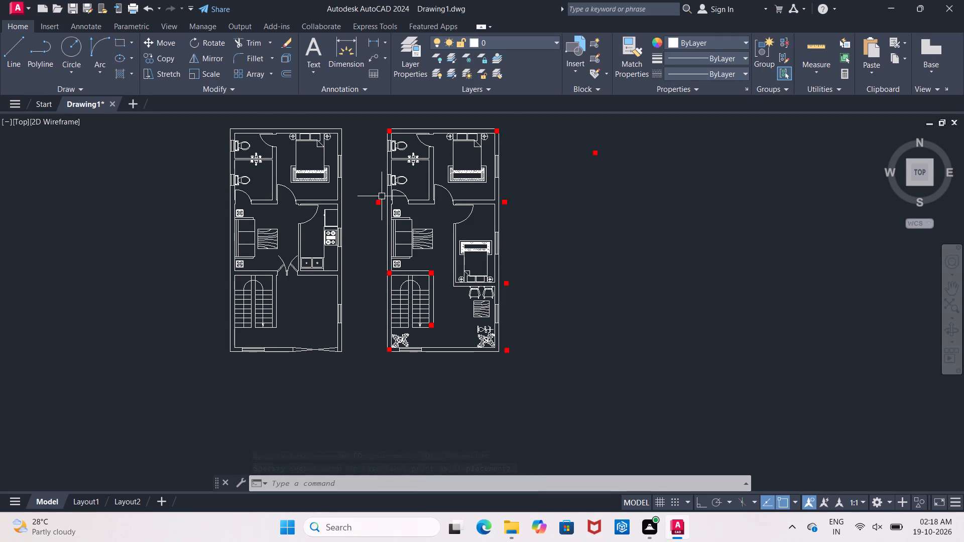
{"action": "scroll", "coordinate": [379, 200], "scroll_direction": "up", "scroll_amount": 4}
{"action": "scroll", "coordinate": [465, 212], "scroll_direction": "down", "scroll_amount": 2}
{"action": "middle_click_drag", "start_coordinate": [465, 216], "coordinate": [412, 317]}
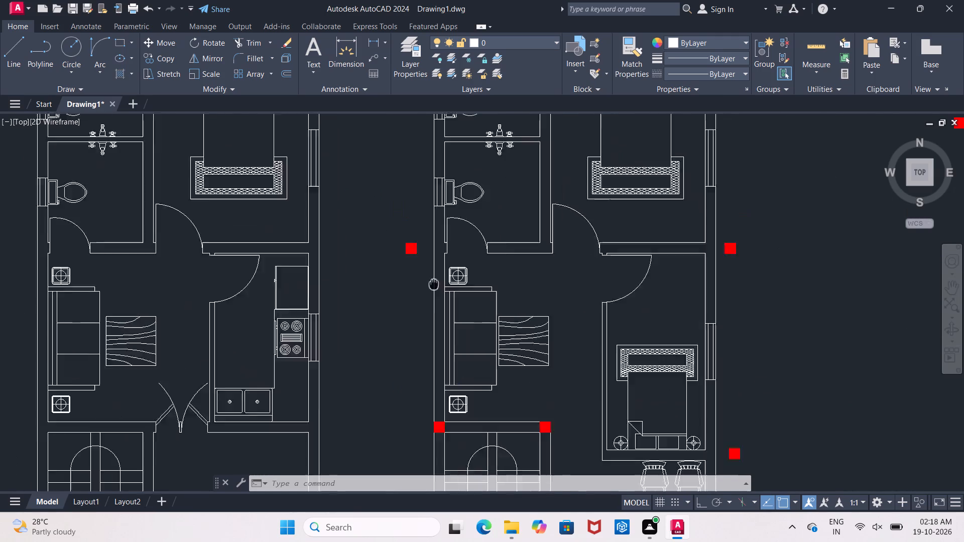
{"action": "middle_click_drag", "start_coordinate": [412, 317], "coordinate": [403, 321]}
{"action": "scroll", "coordinate": [368, 291], "scroll_direction": "up", "scroll_amount": 1}
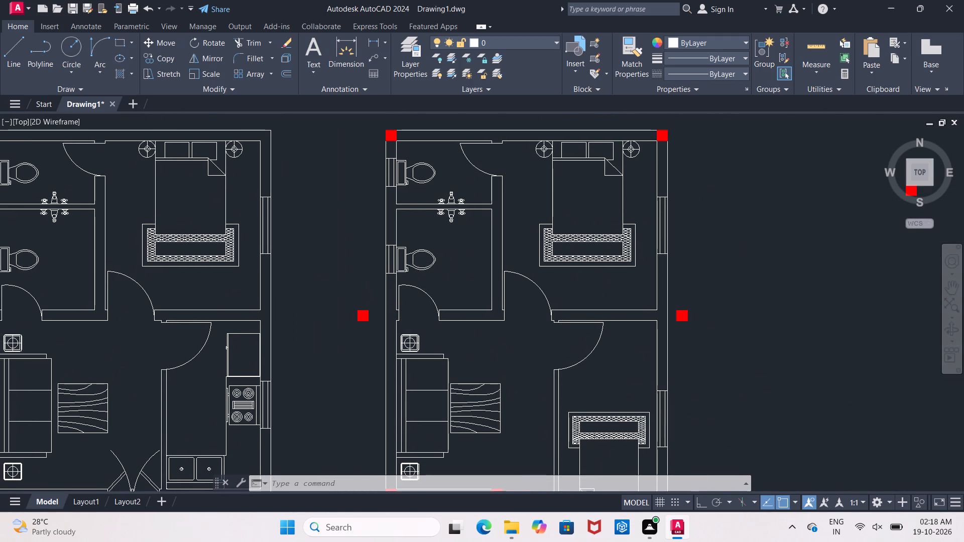
{"action": "key", "text": "Escape"}
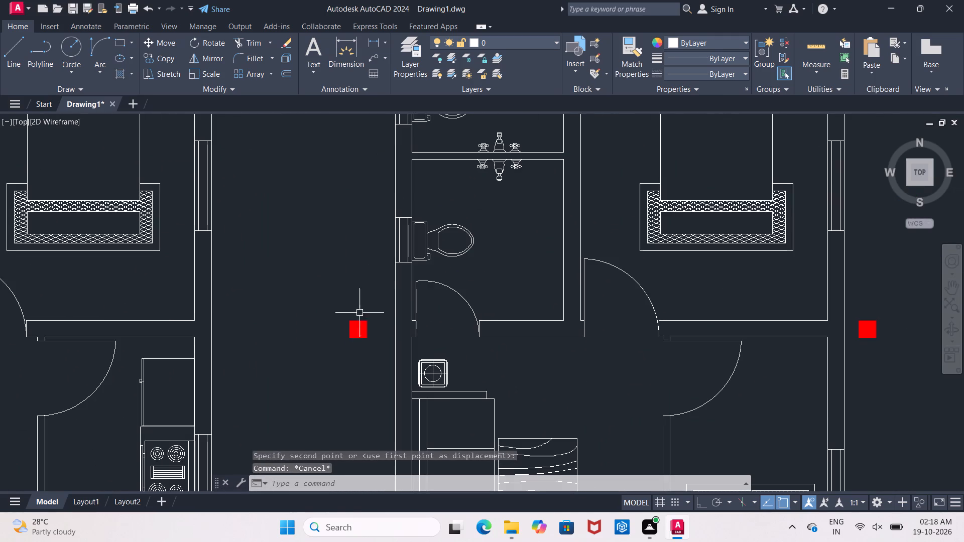
{"action": "left_click_drag", "start_coordinate": [334, 313], "coordinate": [342, 319]}
{"action": "left_click", "coordinate": [382, 350]}
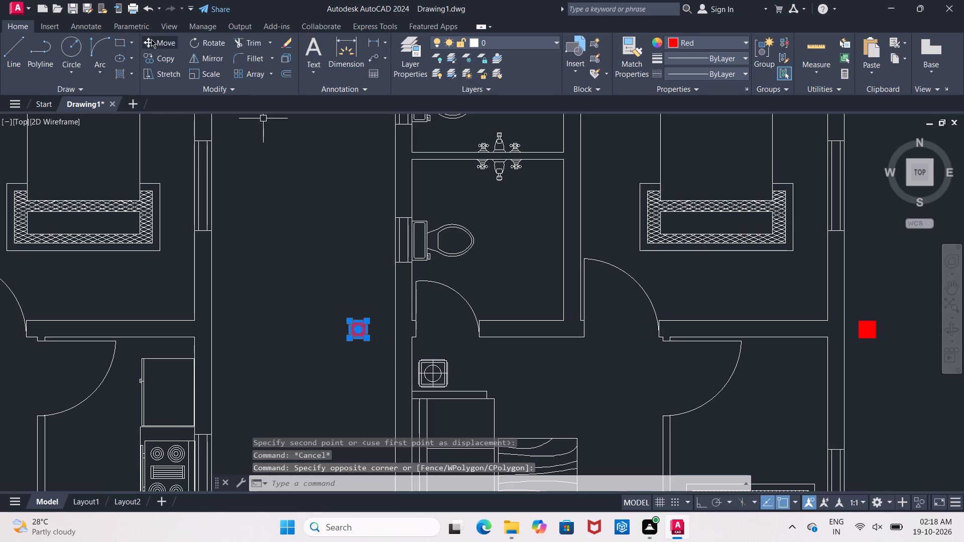
{"action": "left_click_drag", "start_coordinate": [151, 40], "coordinate": [168, 60]}
{"action": "scroll", "coordinate": [373, 309], "scroll_direction": "up", "scroll_amount": 3}
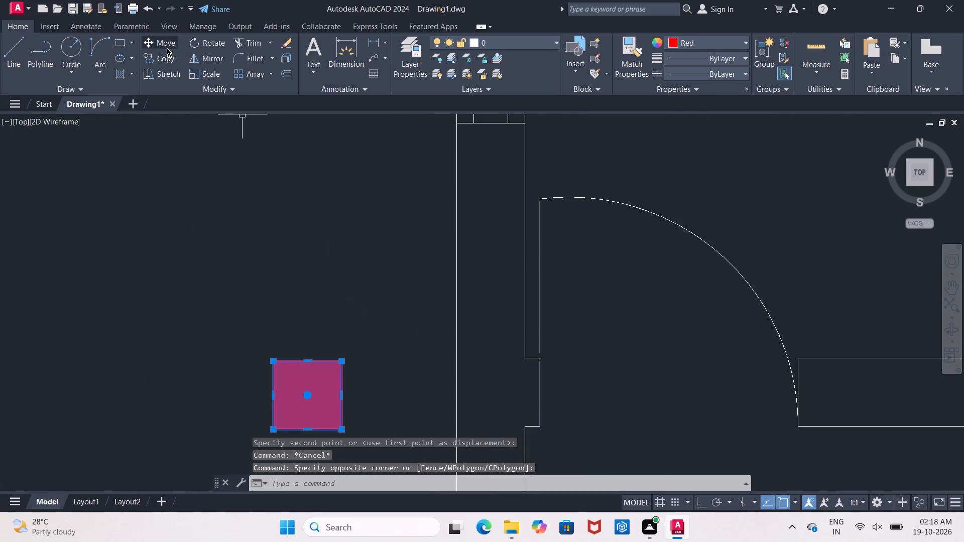
{"action": "left_click", "coordinate": [167, 48]}
{"action": "left_click", "coordinate": [342, 361]}
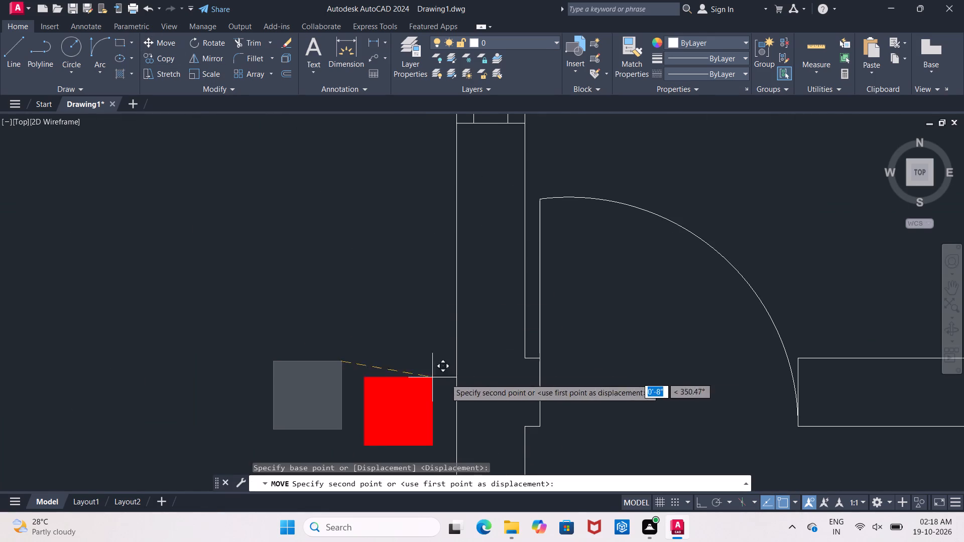
{"action": "left_click", "coordinate": [526, 358]}
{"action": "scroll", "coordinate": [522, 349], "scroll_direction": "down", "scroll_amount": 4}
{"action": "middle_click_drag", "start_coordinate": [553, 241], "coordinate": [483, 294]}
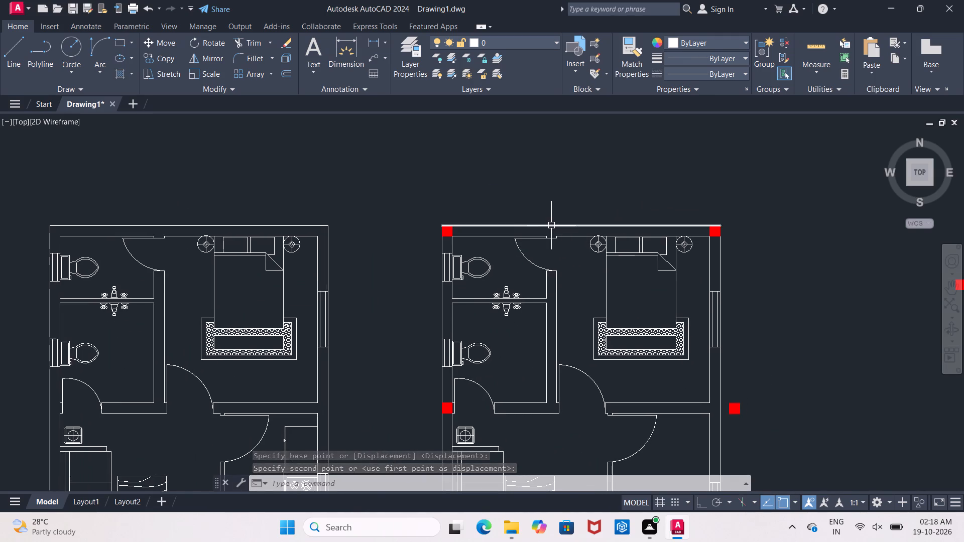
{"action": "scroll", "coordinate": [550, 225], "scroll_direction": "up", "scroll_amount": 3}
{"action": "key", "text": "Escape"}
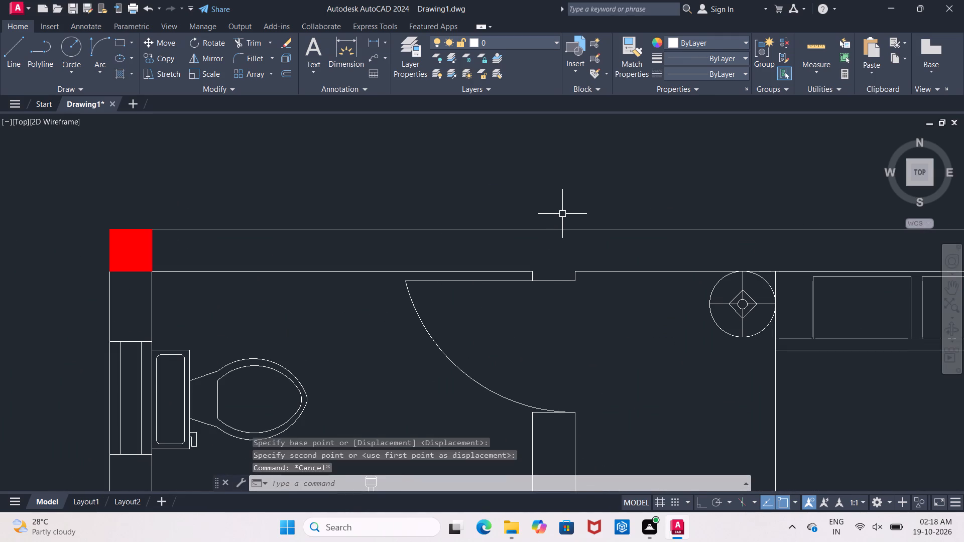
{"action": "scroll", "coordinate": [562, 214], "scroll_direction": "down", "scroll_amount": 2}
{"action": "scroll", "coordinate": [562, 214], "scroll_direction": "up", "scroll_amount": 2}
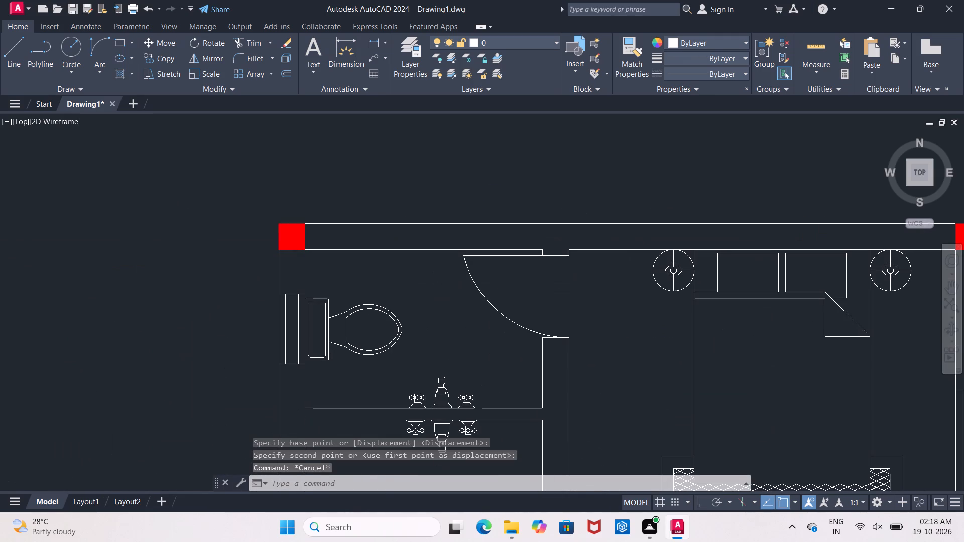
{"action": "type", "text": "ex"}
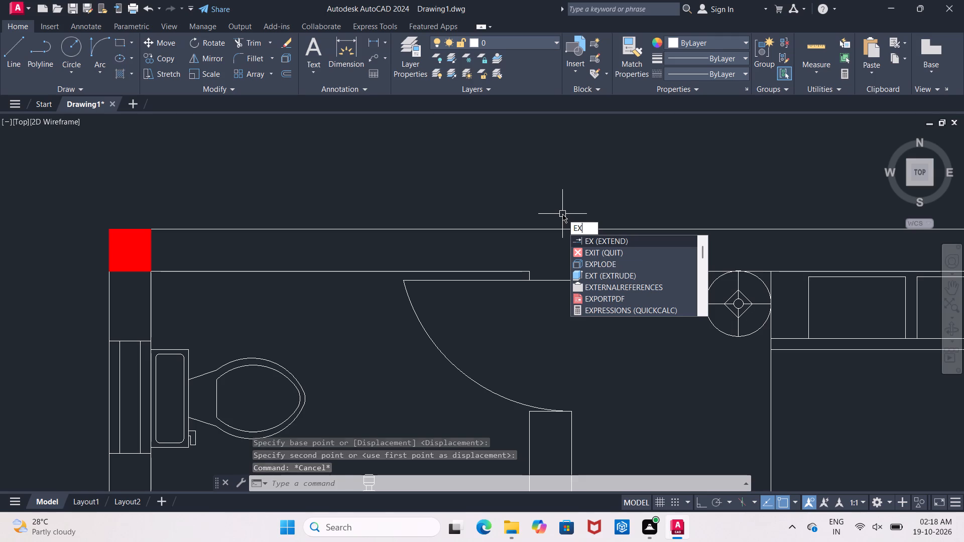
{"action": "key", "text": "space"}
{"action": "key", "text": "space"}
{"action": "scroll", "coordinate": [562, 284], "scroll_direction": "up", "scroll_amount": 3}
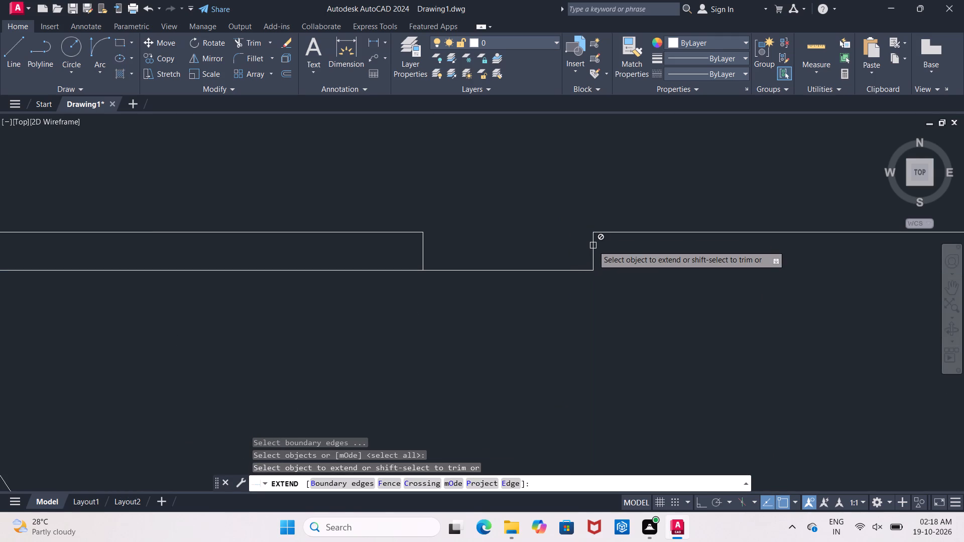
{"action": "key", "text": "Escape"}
Turn on Ortho and stretch the north end of the upper toilet's east door-jamb line straight north past the outer wall line.
{"action": "scroll", "coordinate": [593, 245], "scroll_direction": "down", "scroll_amount": 2}
{"action": "left_click", "coordinate": [593, 245]}
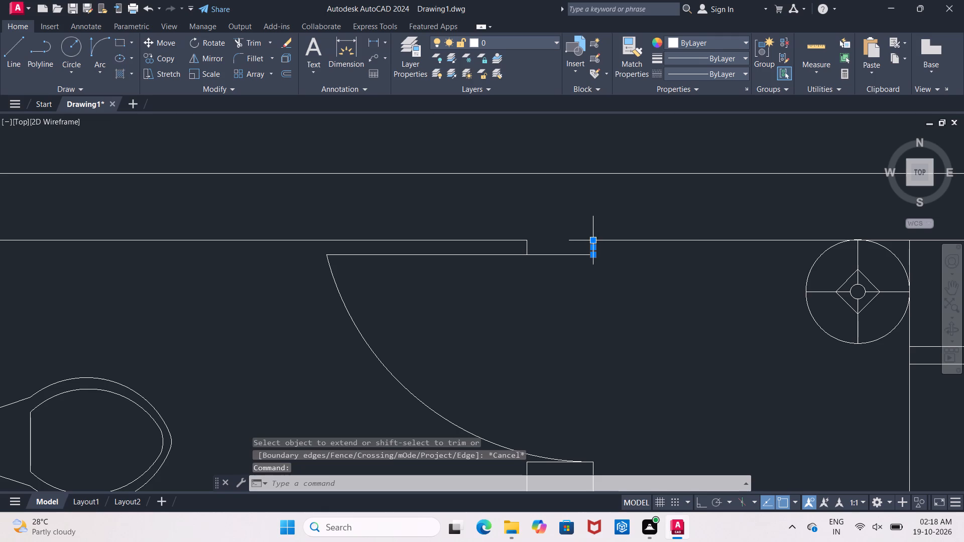
{"action": "left_click", "coordinate": [593, 239]}
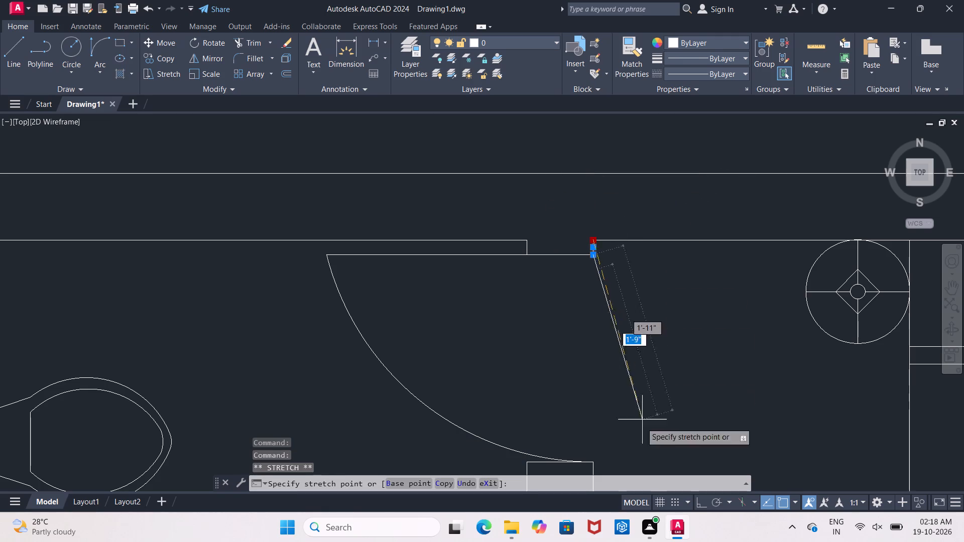
{"action": "left_click_drag", "start_coordinate": [698, 504], "coordinate": [698, 499]}
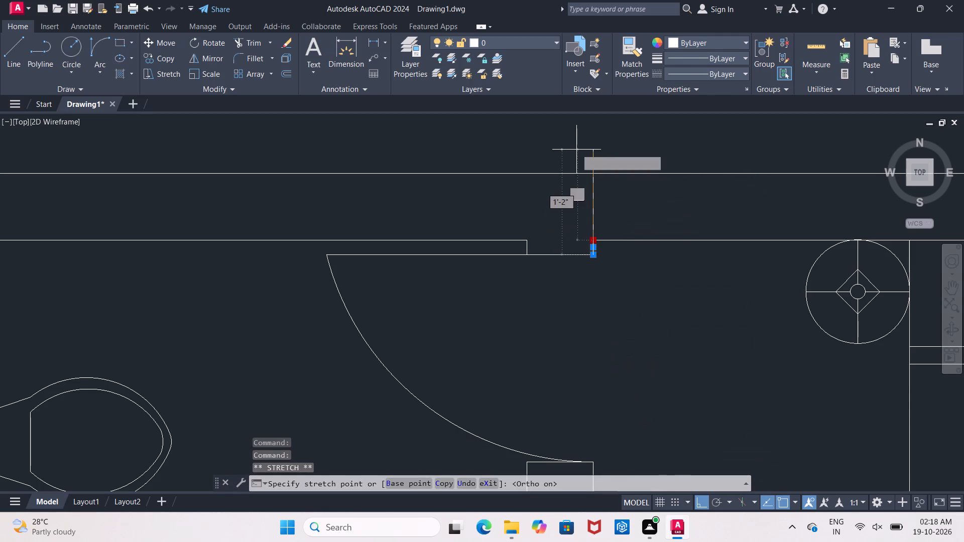
{"action": "left_click", "coordinate": [576, 144]}
{"action": "key", "text": "Escape"}
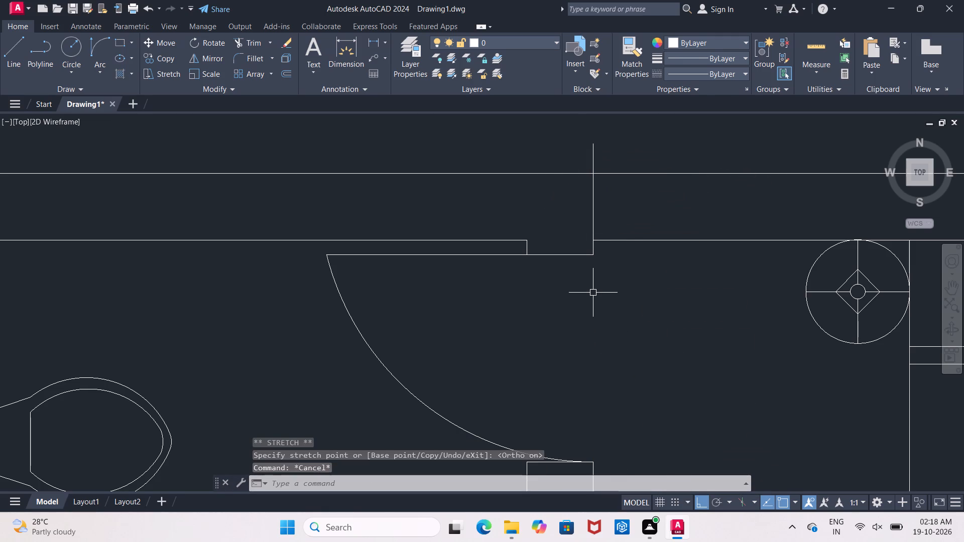
Trim the part of the stretched jamb line that projects north of the outer wall line.
{"action": "key", "text": "t"}
{"action": "key", "text": "r"}
{"action": "key", "text": "space"}
{"action": "key", "text": "space"}
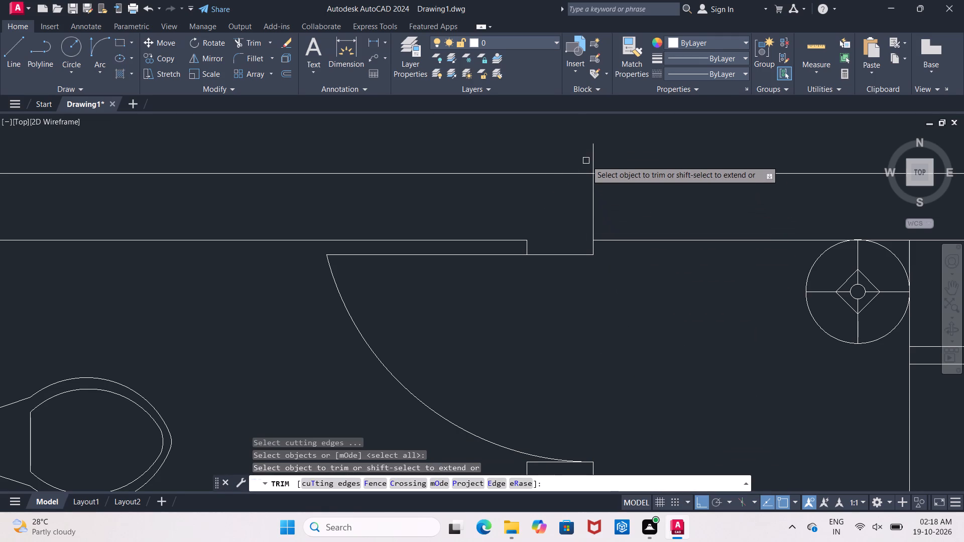
{"action": "left_click", "coordinate": [592, 164]}
{"action": "scroll", "coordinate": [592, 164], "scroll_direction": "down", "scroll_amount": 3}
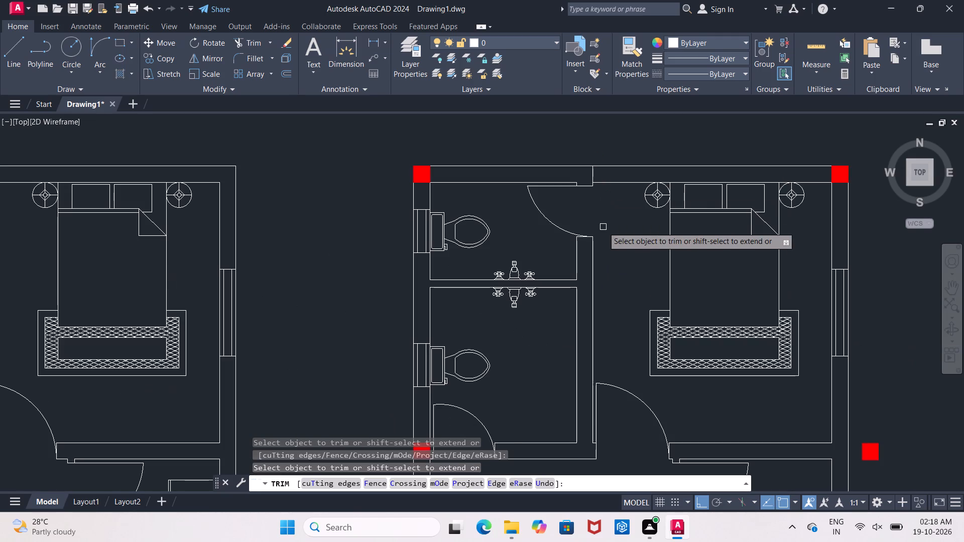
{"action": "key", "text": "Escape"}
Copy the north-west corner's red square by its south-east corner to where the upper toilet's east jamb line meets the outer north wall's inner face.
{"action": "left_click", "coordinate": [394, 148]}
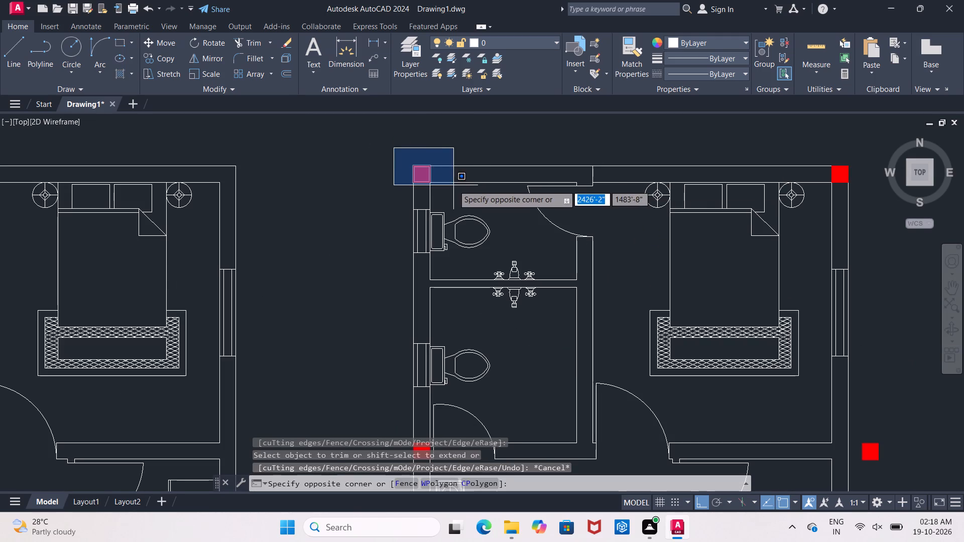
{"action": "left_click", "coordinate": [453, 185]}
{"action": "left_click", "coordinate": [165, 57]}
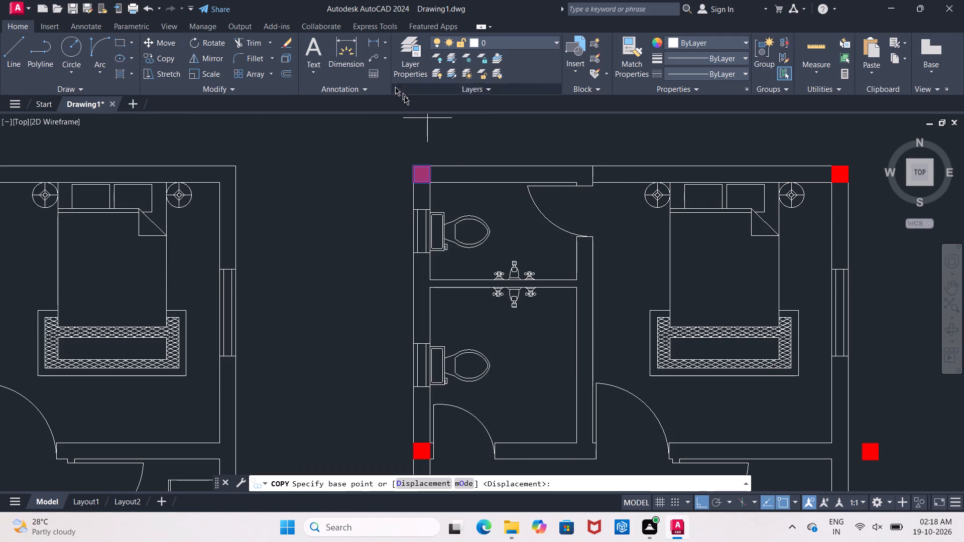
{"action": "scroll", "coordinate": [429, 214], "scroll_direction": "up", "scroll_amount": 1}
{"action": "left_click", "coordinate": [429, 165]}
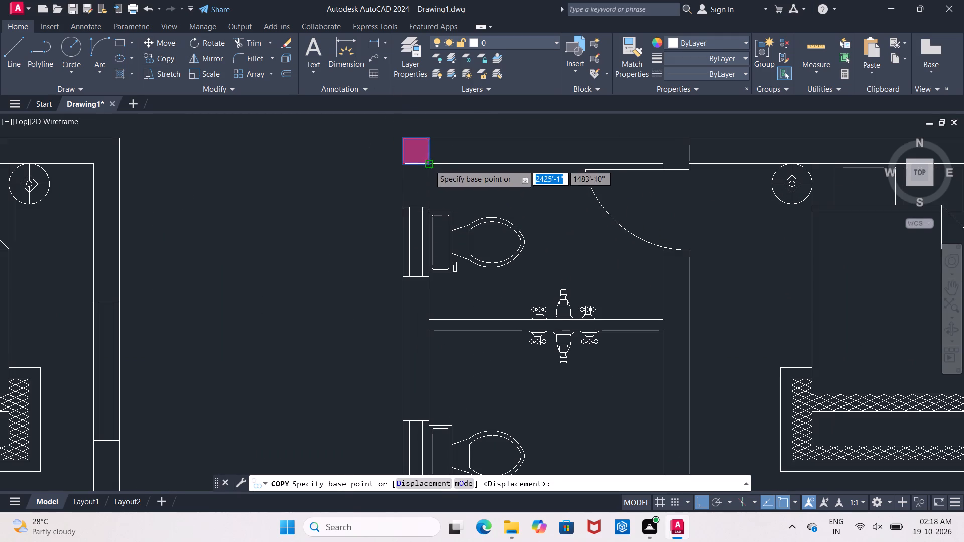
{"action": "middle_click_drag", "start_coordinate": [572, 182], "coordinate": [471, 228]}
{"action": "scroll", "coordinate": [571, 214], "scroll_direction": "up", "scroll_amount": 3}
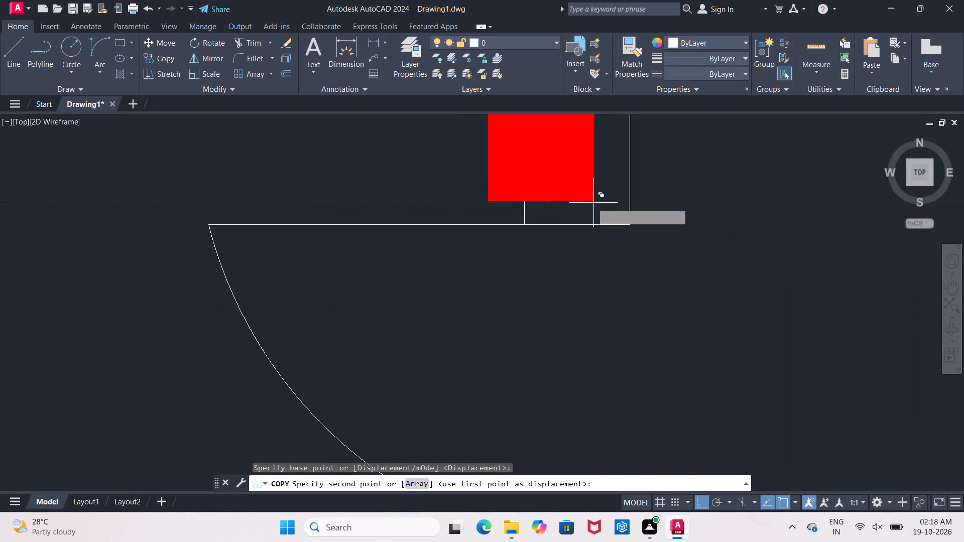
{"action": "left_click", "coordinate": [629, 201]}
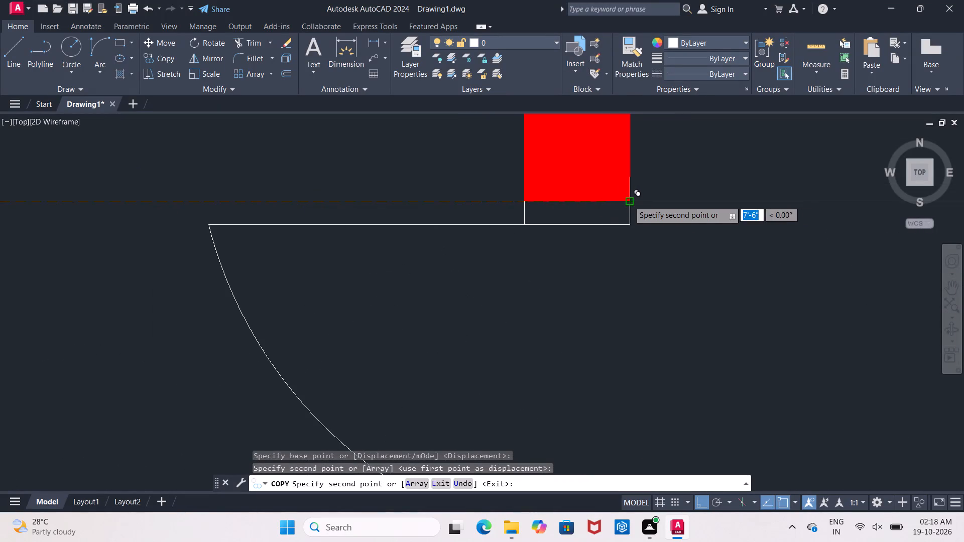
{"action": "scroll", "coordinate": [628, 201], "scroll_direction": "down", "scroll_amount": 3}
{"action": "middle_click_drag", "start_coordinate": [614, 328], "coordinate": [554, 143]}
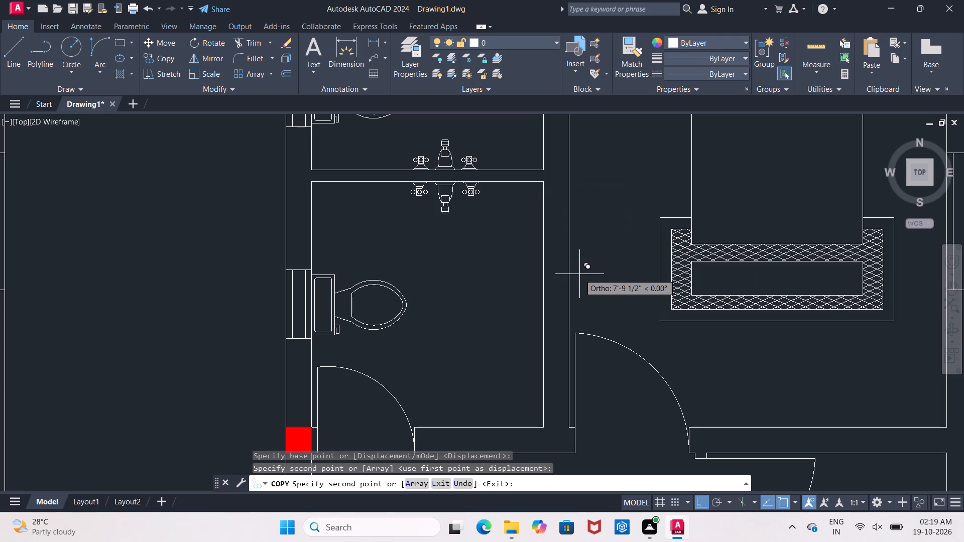
{"action": "scroll", "coordinate": [606, 291], "scroll_direction": "down", "scroll_amount": 1}
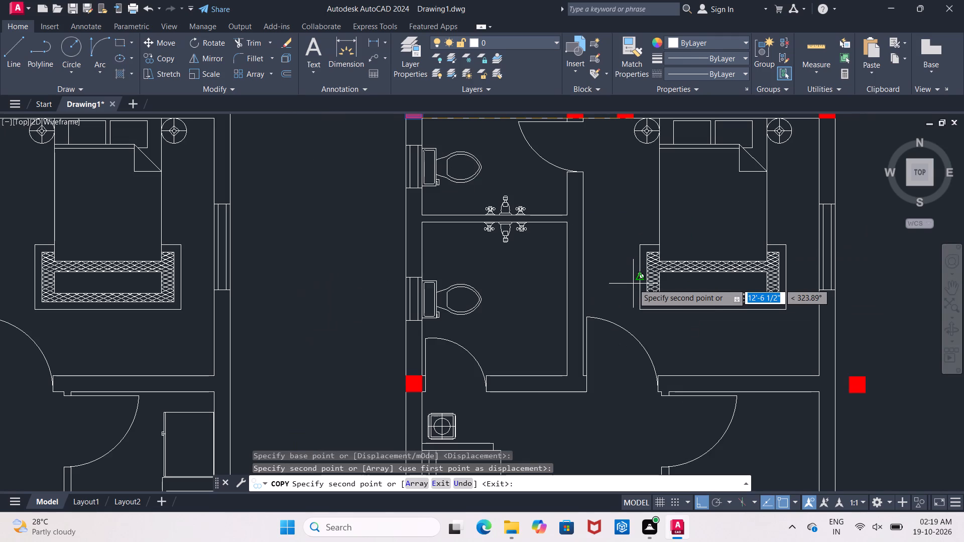
{"action": "key", "text": "Escape"}
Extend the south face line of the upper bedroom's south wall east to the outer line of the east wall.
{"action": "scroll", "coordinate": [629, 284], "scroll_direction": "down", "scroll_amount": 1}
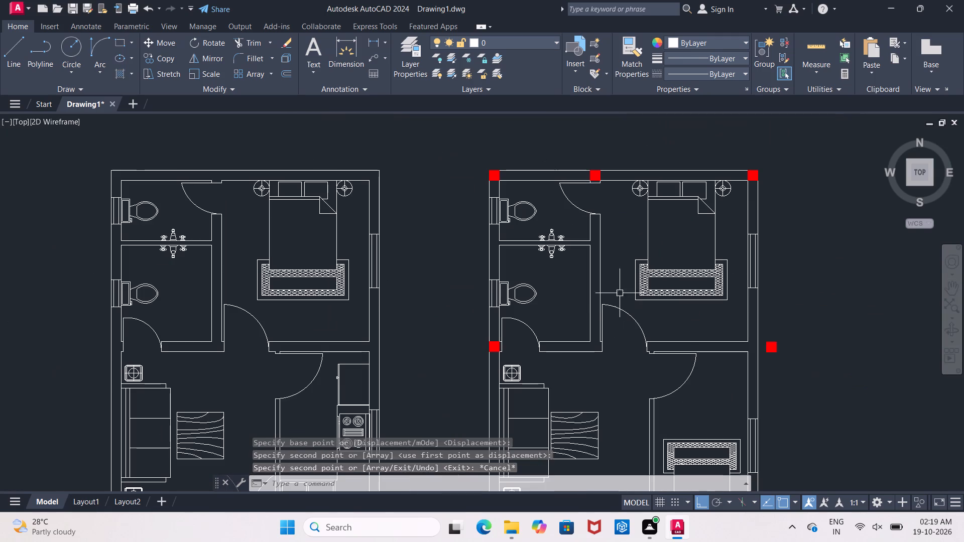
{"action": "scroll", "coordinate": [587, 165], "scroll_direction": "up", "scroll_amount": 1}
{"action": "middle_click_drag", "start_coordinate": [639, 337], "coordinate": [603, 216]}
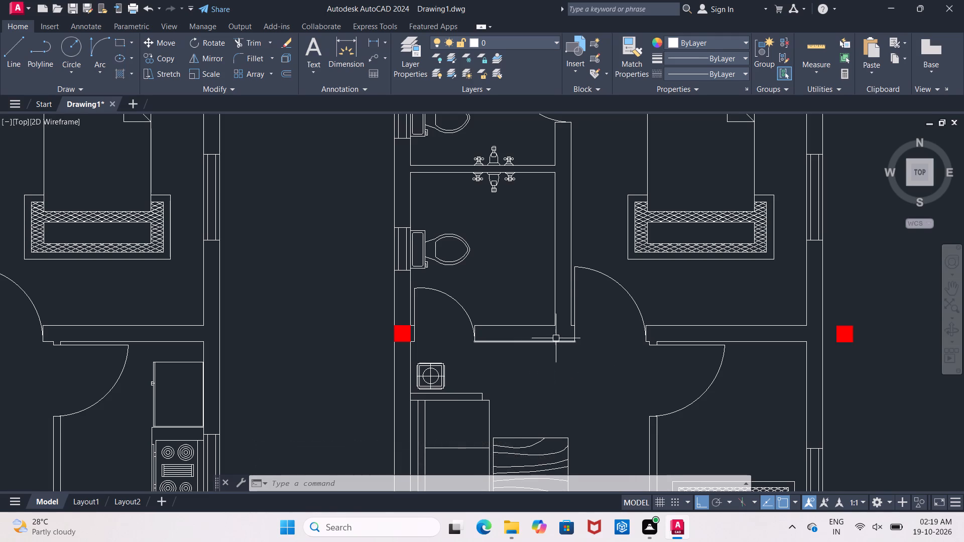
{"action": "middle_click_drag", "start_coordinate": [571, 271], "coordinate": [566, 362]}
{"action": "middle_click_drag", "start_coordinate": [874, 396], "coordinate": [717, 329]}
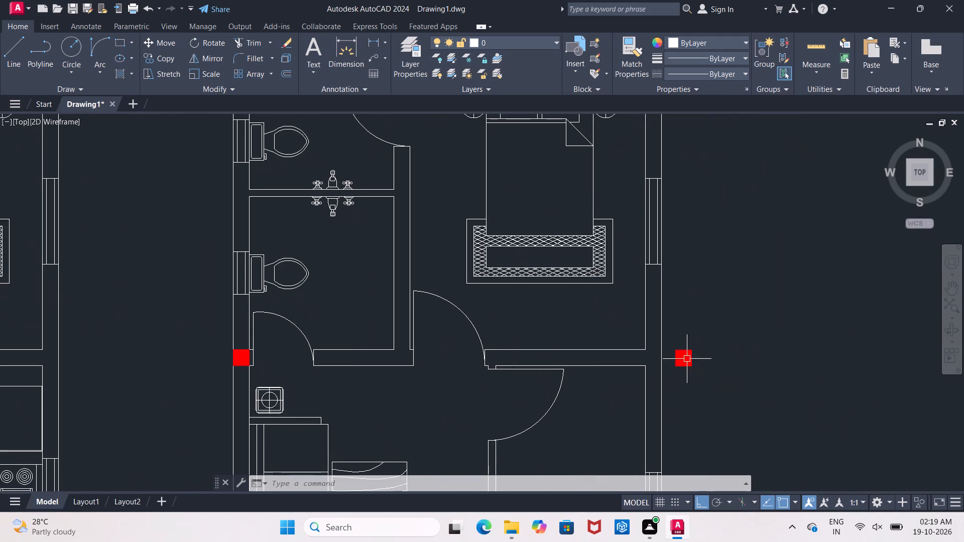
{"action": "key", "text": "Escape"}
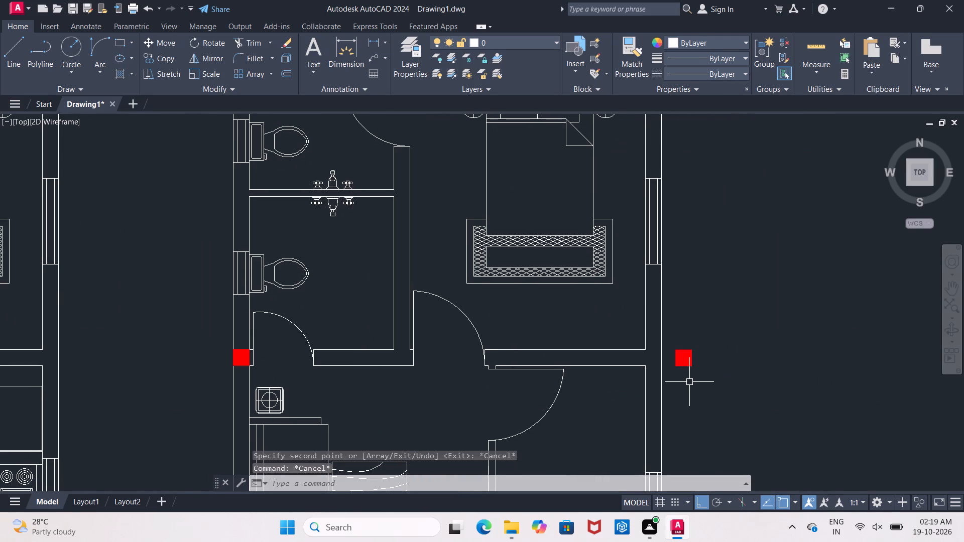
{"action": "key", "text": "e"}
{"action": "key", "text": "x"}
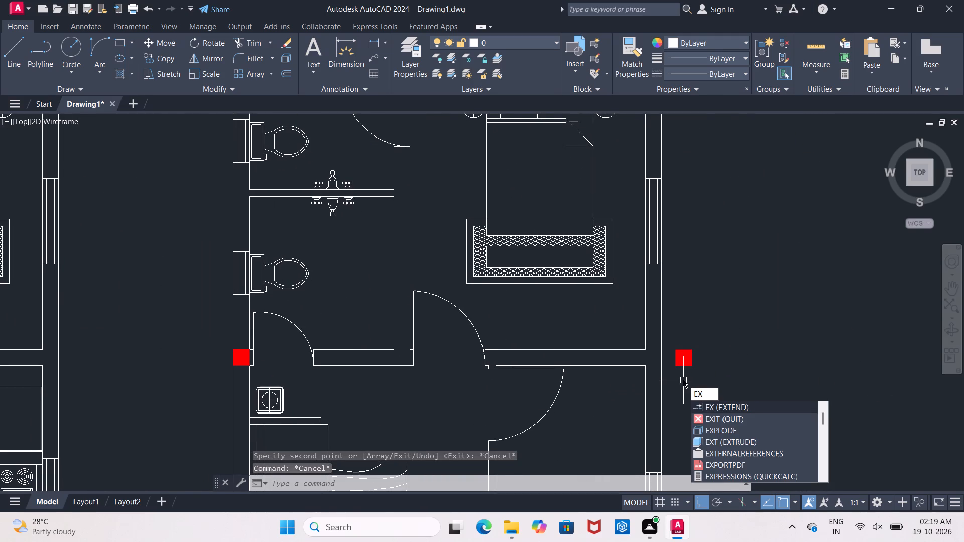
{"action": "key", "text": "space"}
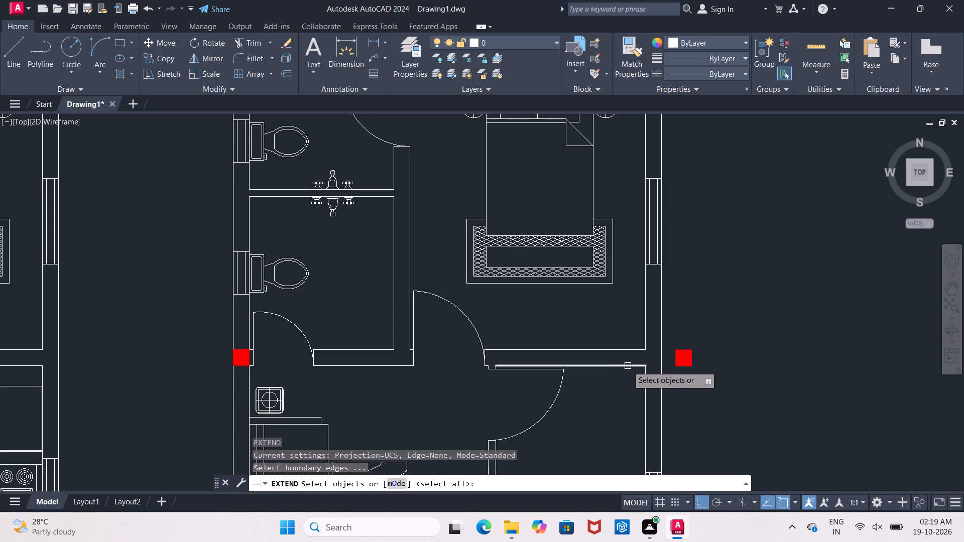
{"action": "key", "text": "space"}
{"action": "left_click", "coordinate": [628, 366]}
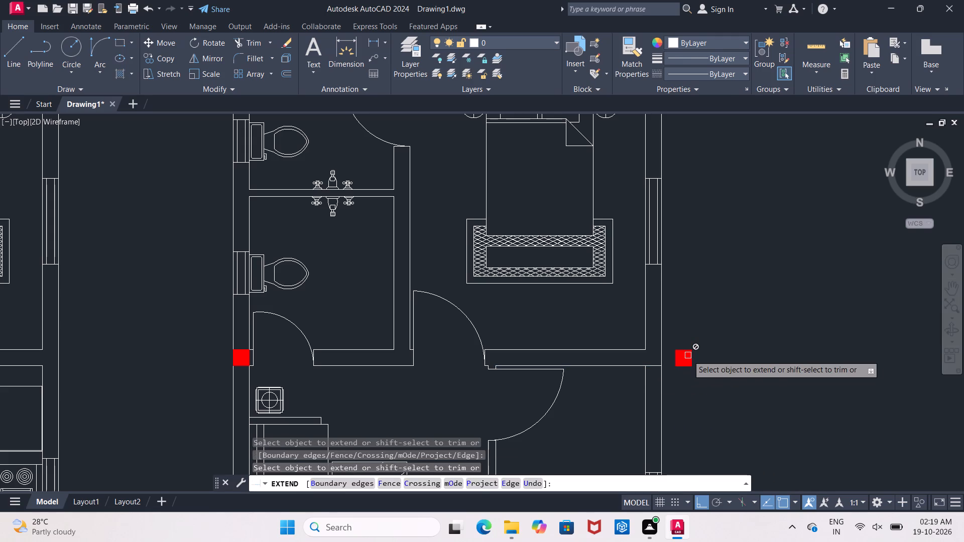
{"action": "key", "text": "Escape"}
Move the red square just outside the east wall by its south-west corner onto the inner east wall's junction with the bedroom south wall's south face.
{"action": "scroll", "coordinate": [683, 363], "scroll_direction": "up", "scroll_amount": 2}
{"action": "left_click", "coordinate": [656, 325]}
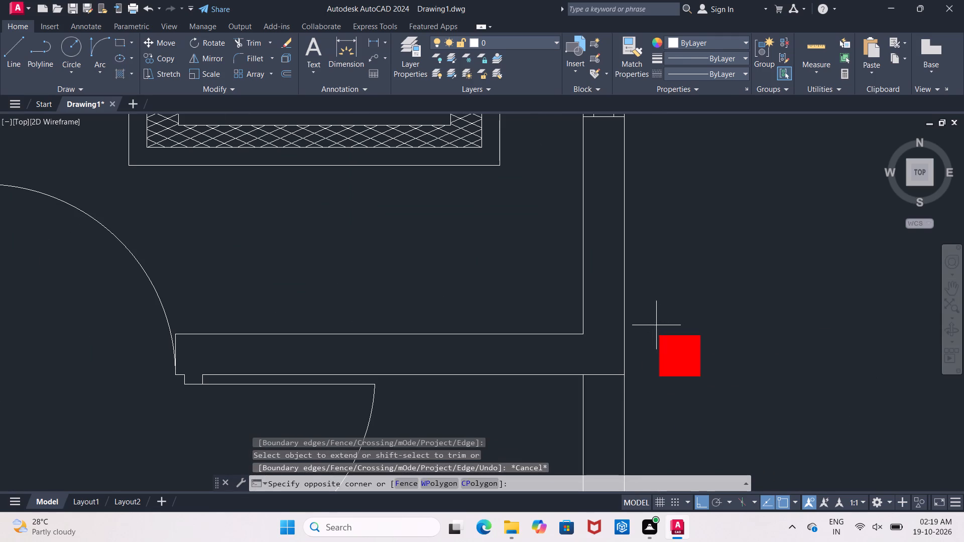
{"action": "left_click", "coordinate": [713, 392]}
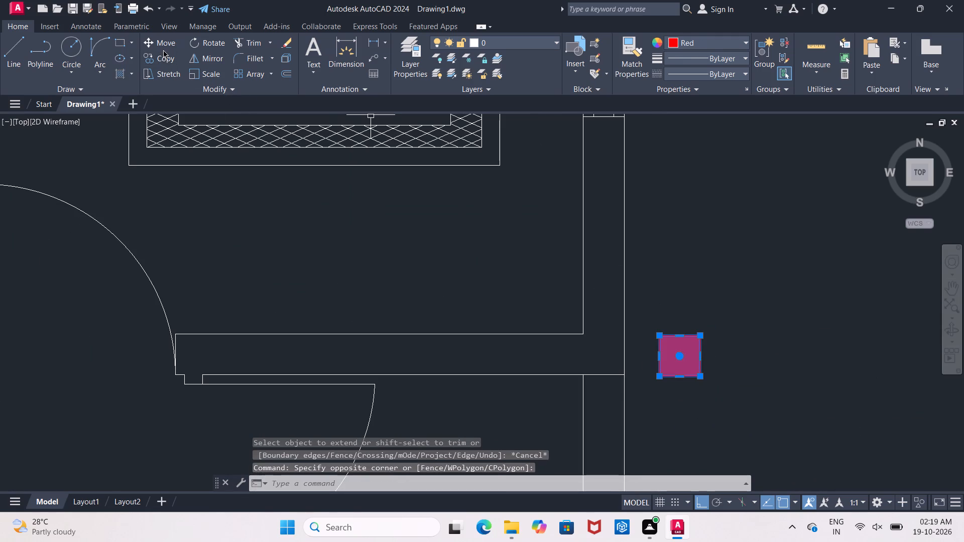
{"action": "left_click", "coordinate": [163, 44]}
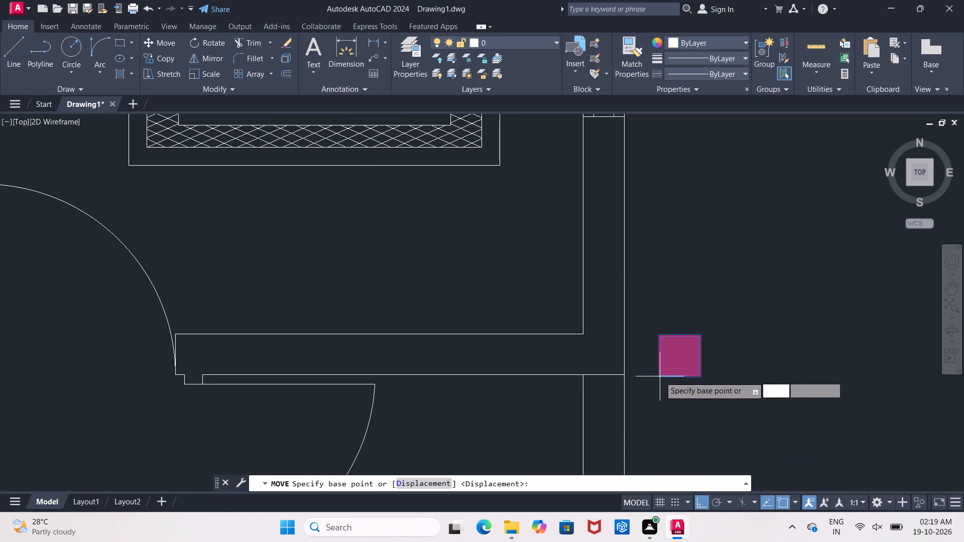
{"action": "left_click", "coordinate": [660, 374]}
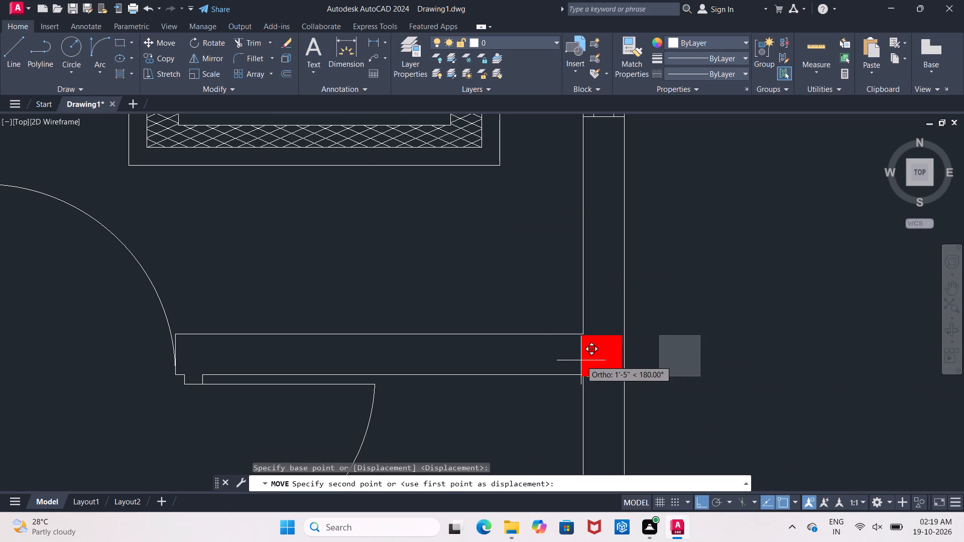
{"action": "left_click", "coordinate": [582, 372]}
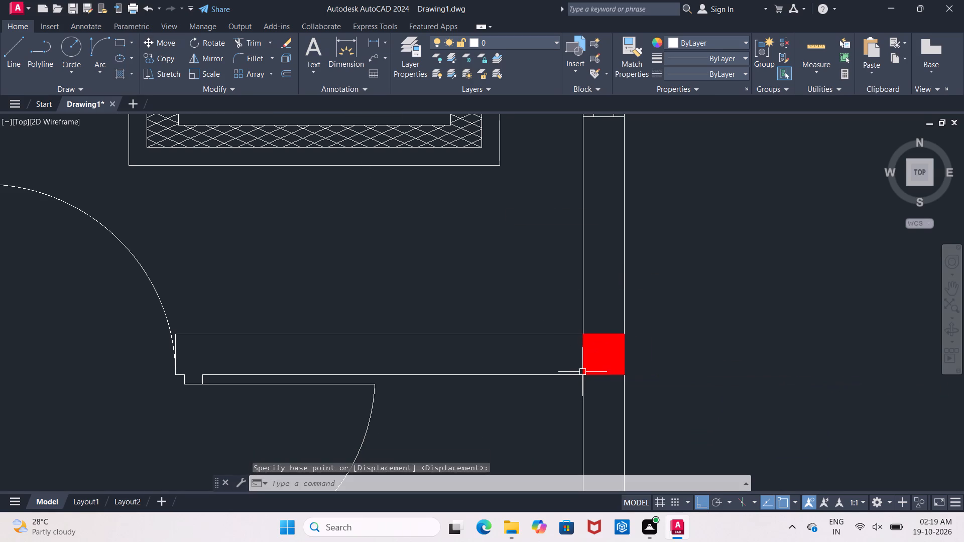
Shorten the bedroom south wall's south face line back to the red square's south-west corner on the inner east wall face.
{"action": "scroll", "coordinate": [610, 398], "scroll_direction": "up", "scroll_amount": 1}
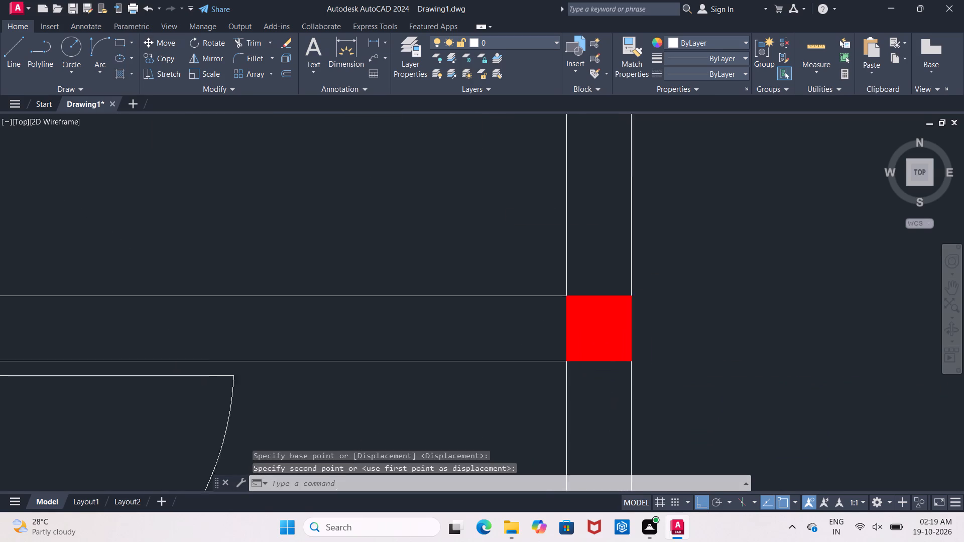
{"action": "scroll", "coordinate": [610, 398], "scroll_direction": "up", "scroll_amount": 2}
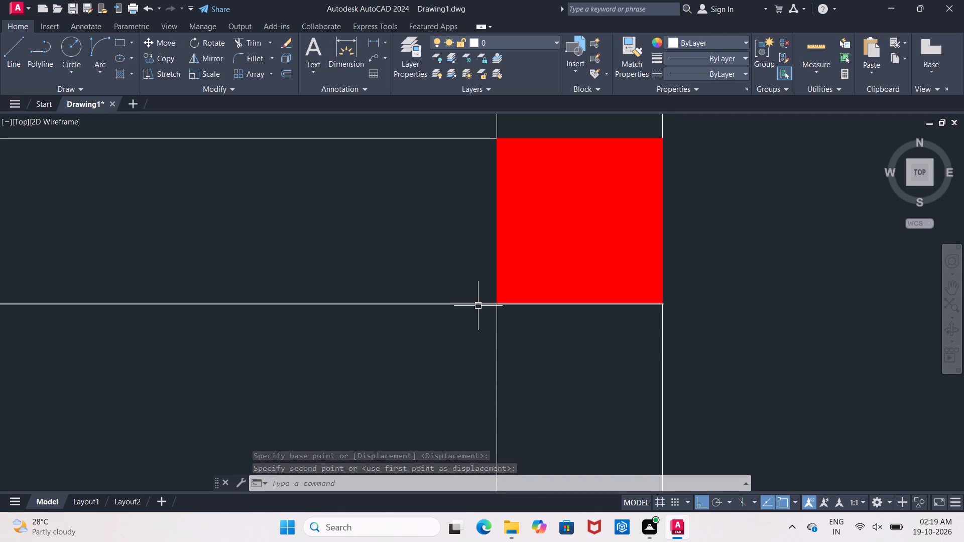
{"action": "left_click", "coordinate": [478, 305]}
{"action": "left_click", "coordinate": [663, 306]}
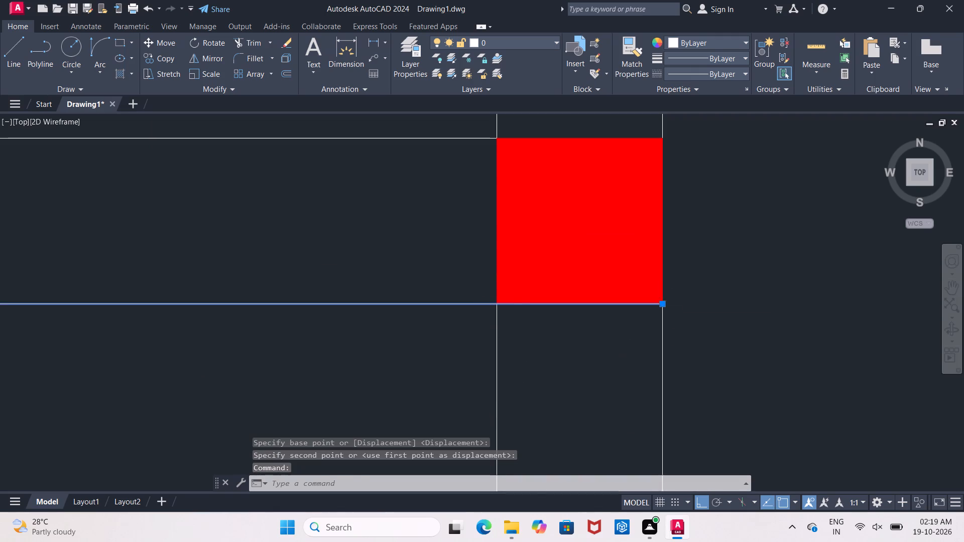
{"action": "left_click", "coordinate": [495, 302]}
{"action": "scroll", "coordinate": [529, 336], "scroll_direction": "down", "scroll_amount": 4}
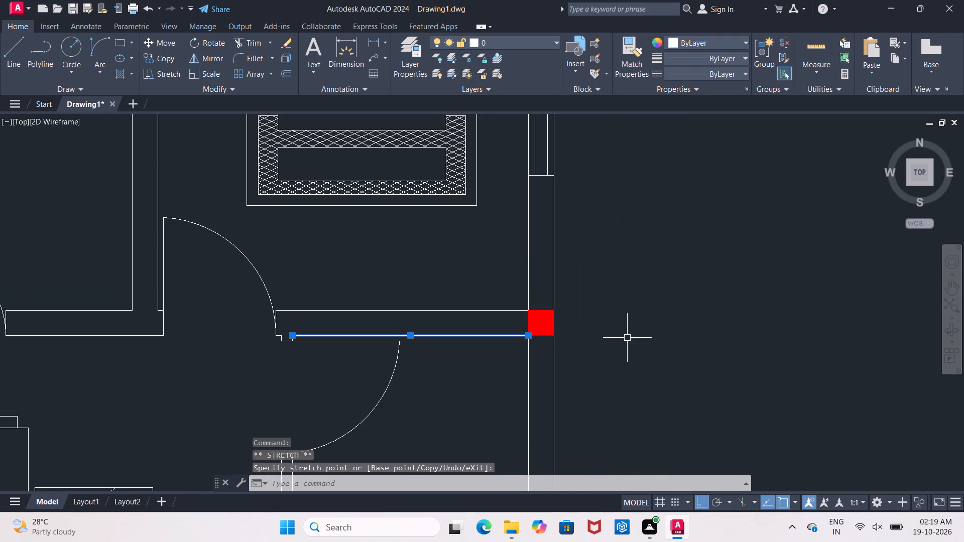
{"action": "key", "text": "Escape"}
Move the red square at the bedroom's south-east junction by its north-east corner to the south end of the lower toilet's east wall outer face.
{"action": "scroll", "coordinate": [628, 334], "scroll_direction": "down", "scroll_amount": 2}
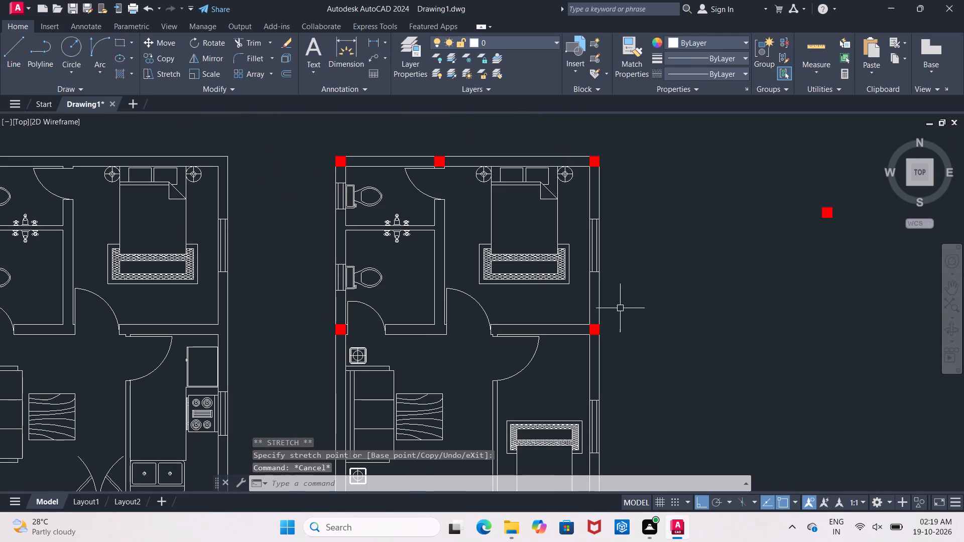
{"action": "scroll", "coordinate": [588, 329], "scroll_direction": "up", "scroll_amount": 1}
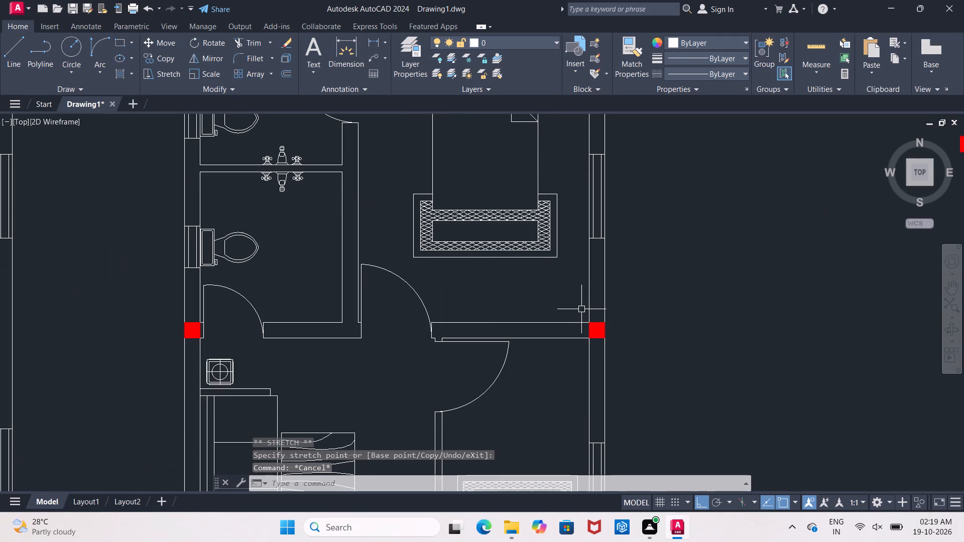
{"action": "left_click", "coordinate": [577, 310]}
{"action": "left_click", "coordinate": [653, 365]}
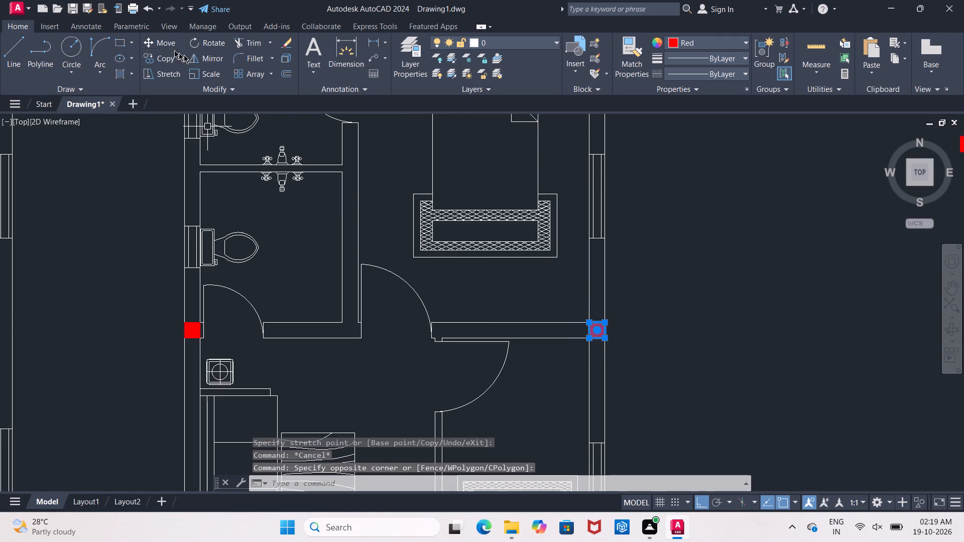
{"action": "left_click", "coordinate": [171, 49]}
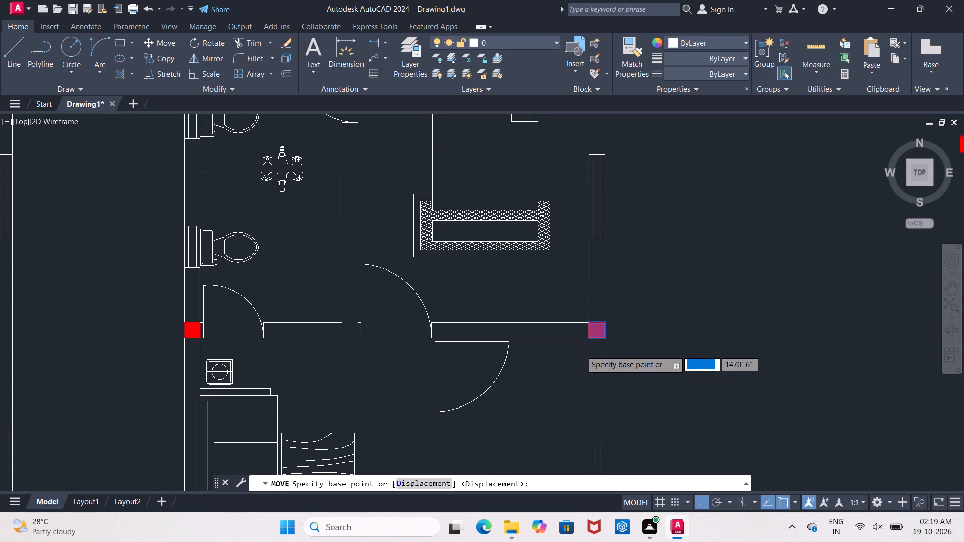
{"action": "left_click", "coordinate": [605, 323]}
{"action": "scroll", "coordinate": [338, 321], "scroll_direction": "up", "scroll_amount": 4}
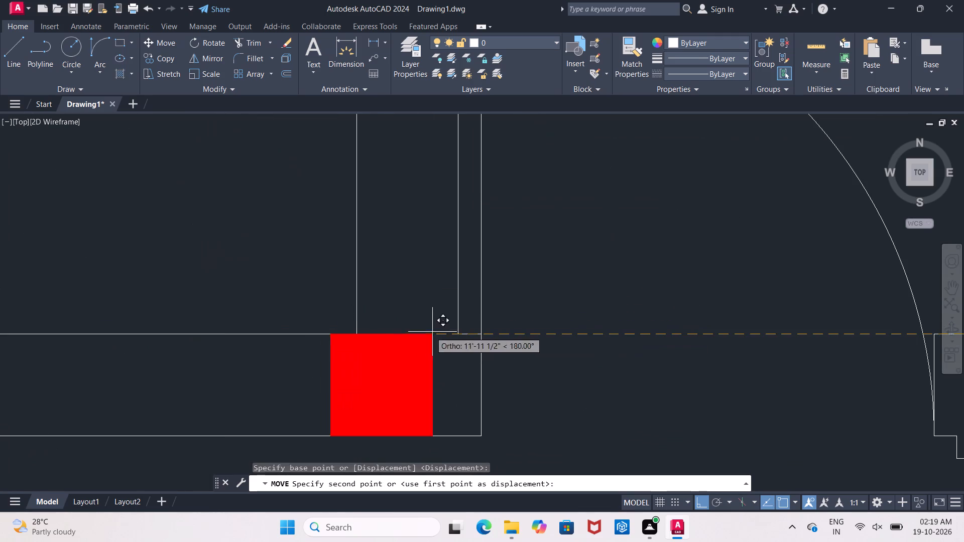
{"action": "left_click", "coordinate": [457, 334]}
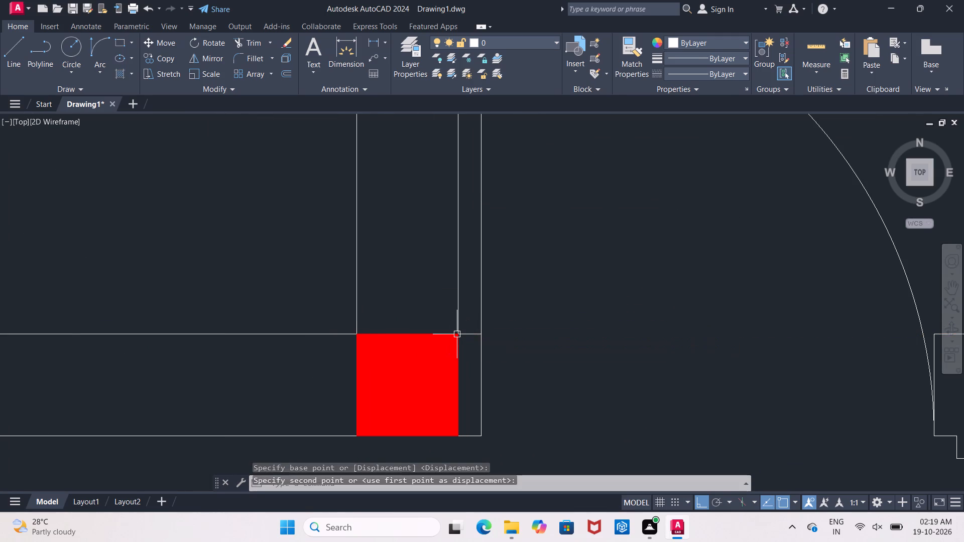
{"action": "scroll", "coordinate": [457, 334], "scroll_direction": "down", "scroll_amount": 2}
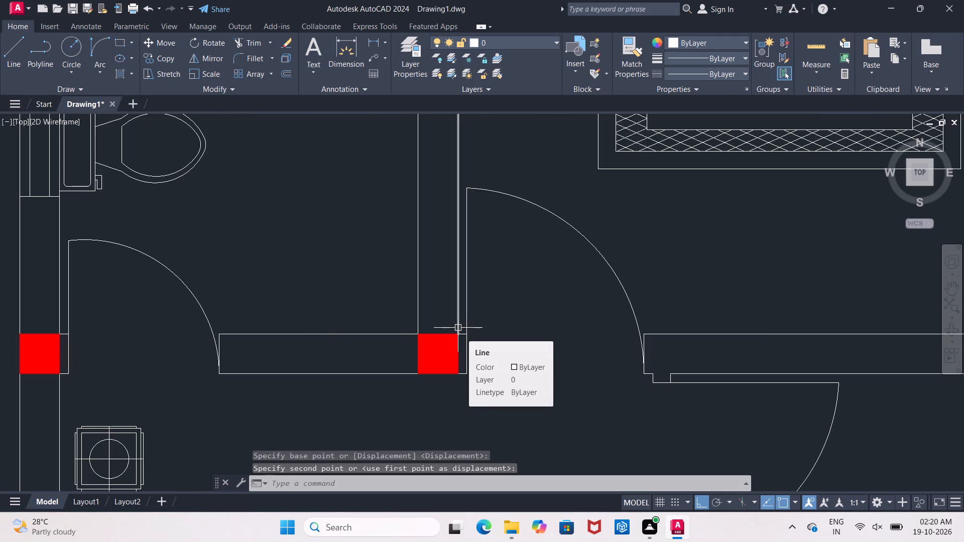
{"action": "key", "text": "Escape"}
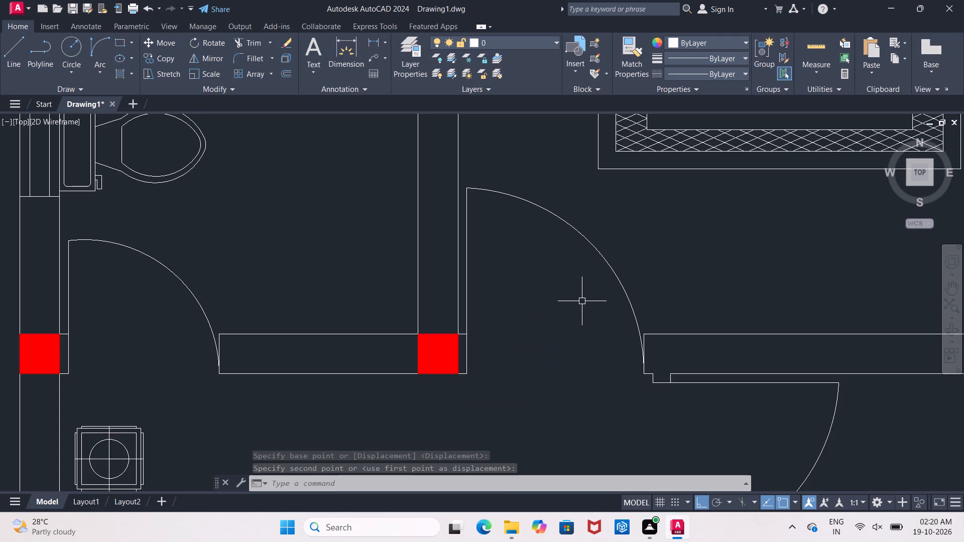
Undo the last move of the red square, back to the upper bedroom's south-east junction on the east wall.
{"action": "scroll", "coordinate": [583, 312], "scroll_direction": "down", "scroll_amount": 4}
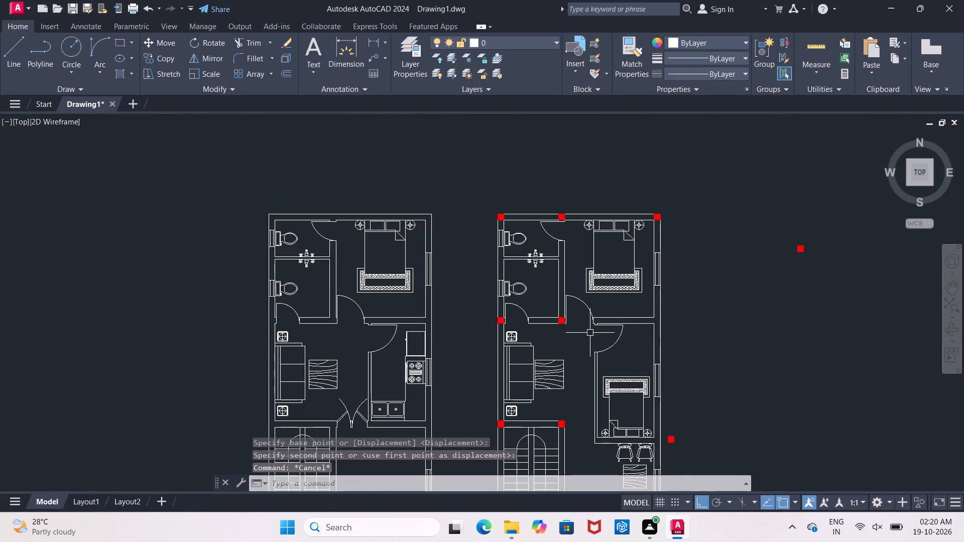
{"action": "scroll", "coordinate": [575, 328], "scroll_direction": "up", "scroll_amount": 3}
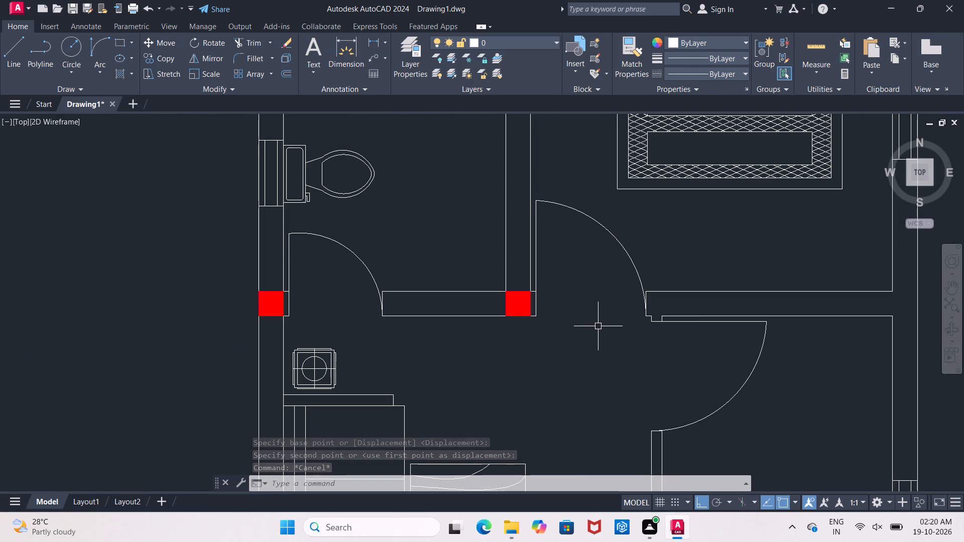
{"action": "key", "text": "Escape"}
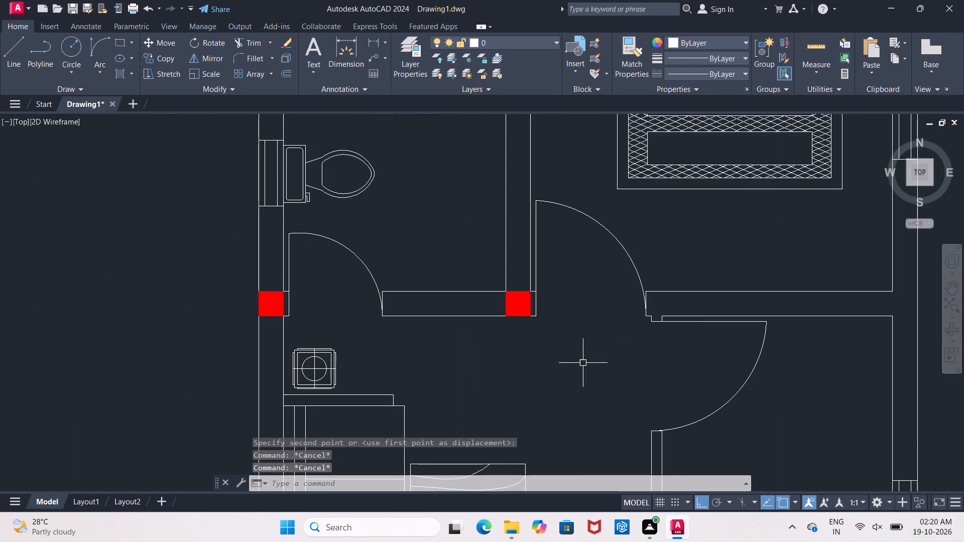
{"action": "key", "text": "ctrl+z"}
{"action": "scroll", "coordinate": [582, 362], "scroll_direction": "down", "scroll_amount": 5, "text": "ctrl"}
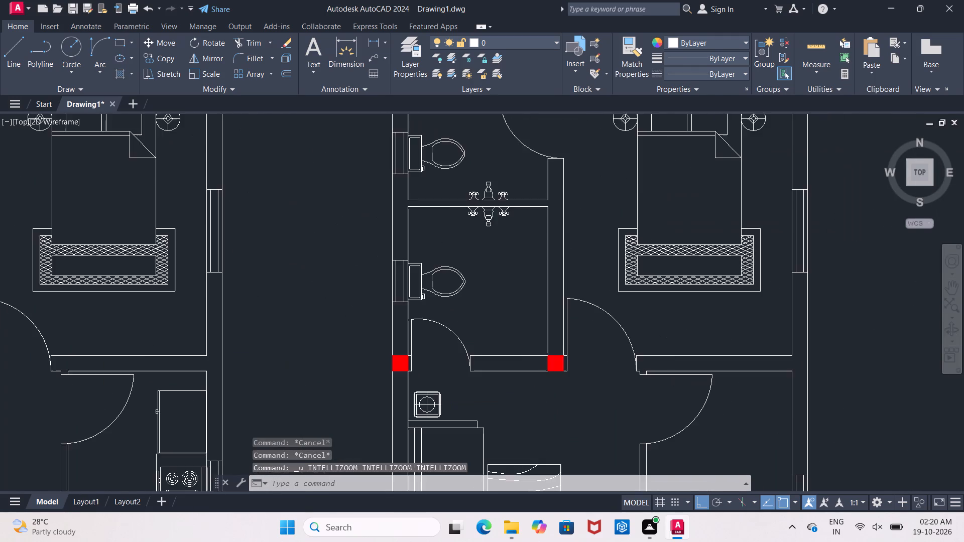
{"action": "key", "text": "ctrl+z"}
{"action": "key", "text": "ctrl+z"}
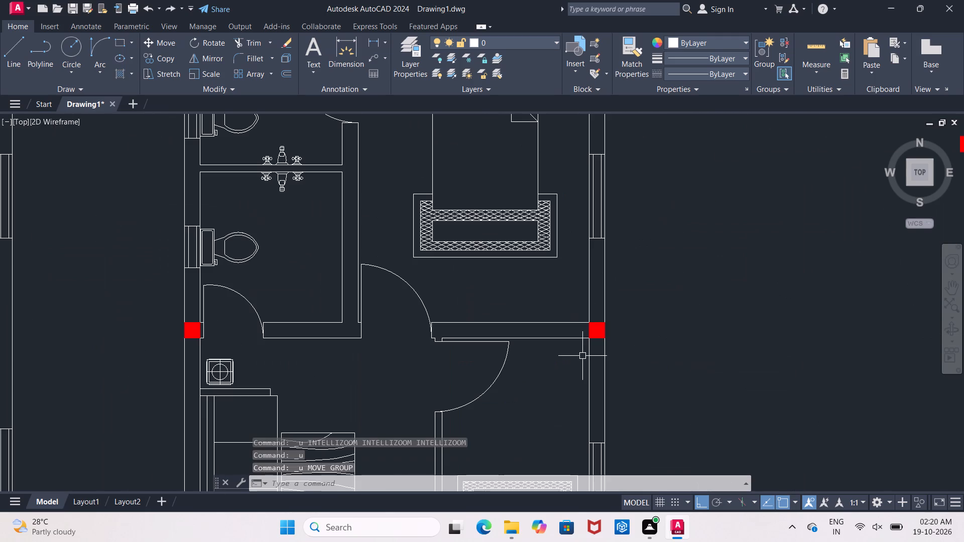
Copy the red square at the upper bedroom's south-east junction by its north-east corner to the south end of the lower toilet's east wall outer face.
{"action": "left_click_drag", "start_coordinate": [566, 308], "coordinate": [576, 313]}
{"action": "left_click", "coordinate": [640, 363]}
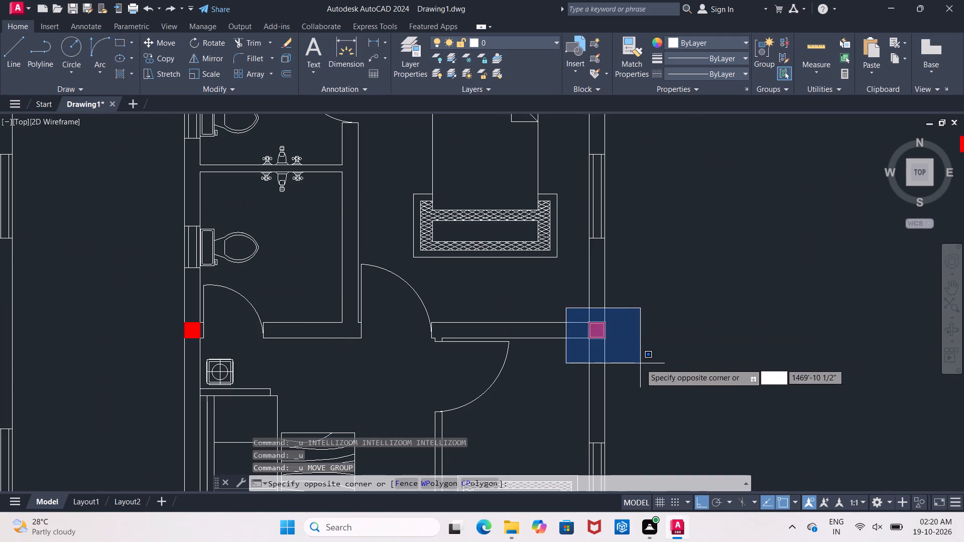
{"action": "left_click", "coordinate": [163, 62]}
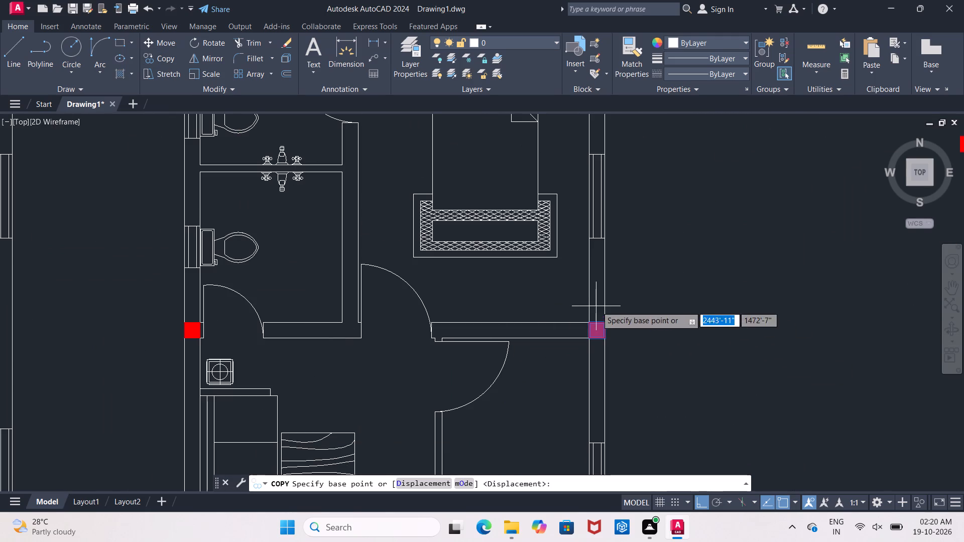
{"action": "left_click", "coordinate": [604, 323]}
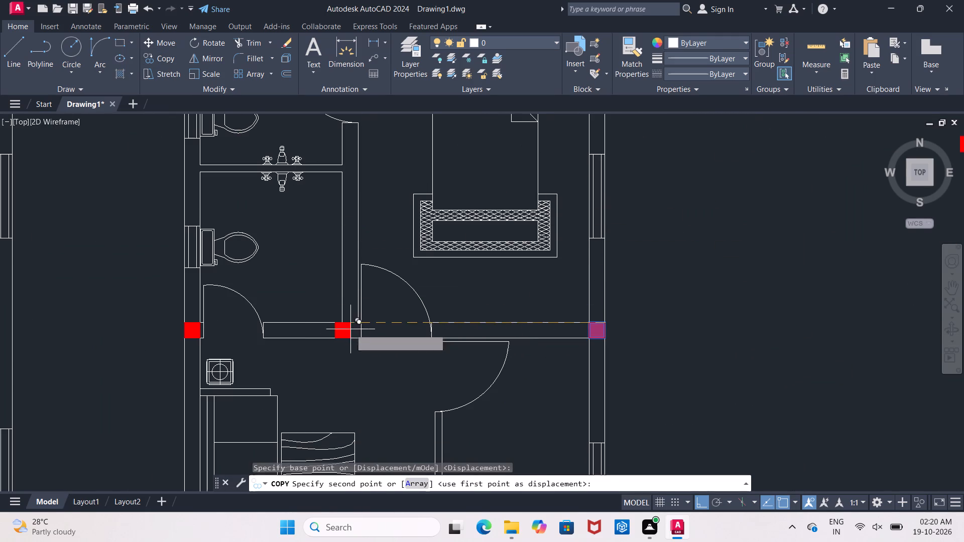
{"action": "scroll", "coordinate": [350, 328], "scroll_direction": "up", "scroll_amount": 3}
{"action": "left_click", "coordinate": [372, 308]}
{"action": "scroll", "coordinate": [375, 306], "scroll_direction": "down", "scroll_amount": 4}
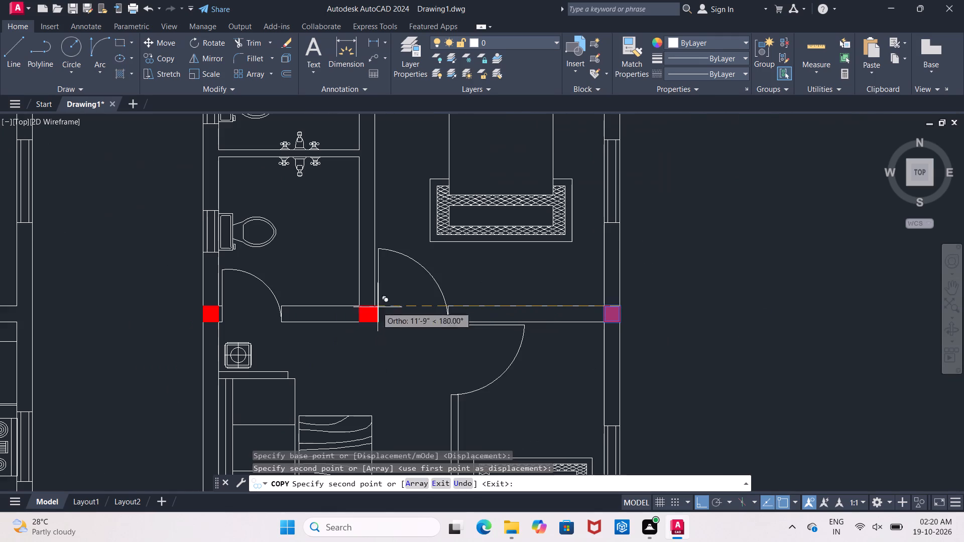
{"action": "key", "text": "Escape"}
Extend the south face line of the lower bedroom's south wall east to the outer line of the east wall.
{"action": "scroll", "coordinate": [404, 352], "scroll_direction": "down", "scroll_amount": 4}
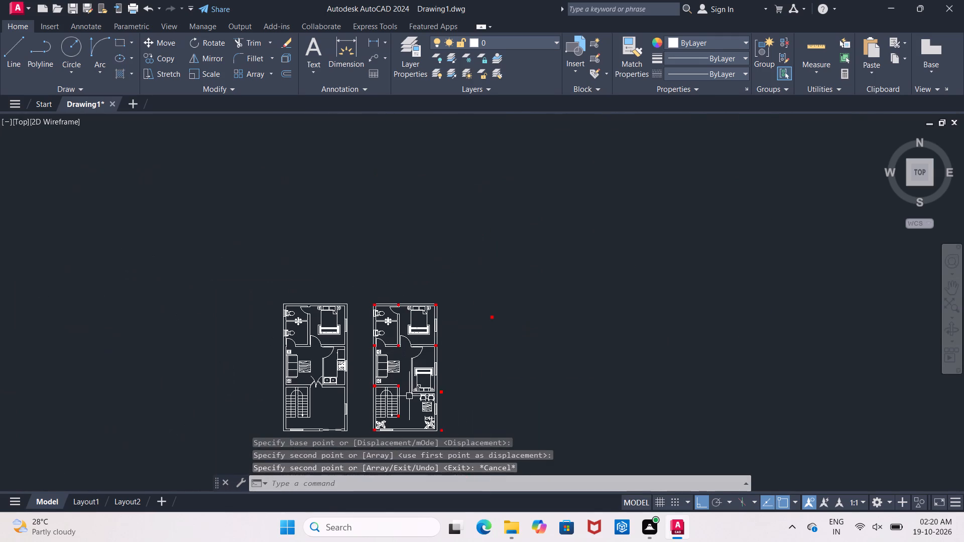
{"action": "middle_click_drag", "start_coordinate": [409, 396], "coordinate": [433, 314]}
{"action": "scroll", "coordinate": [443, 324], "scroll_direction": "up", "scroll_amount": 2}
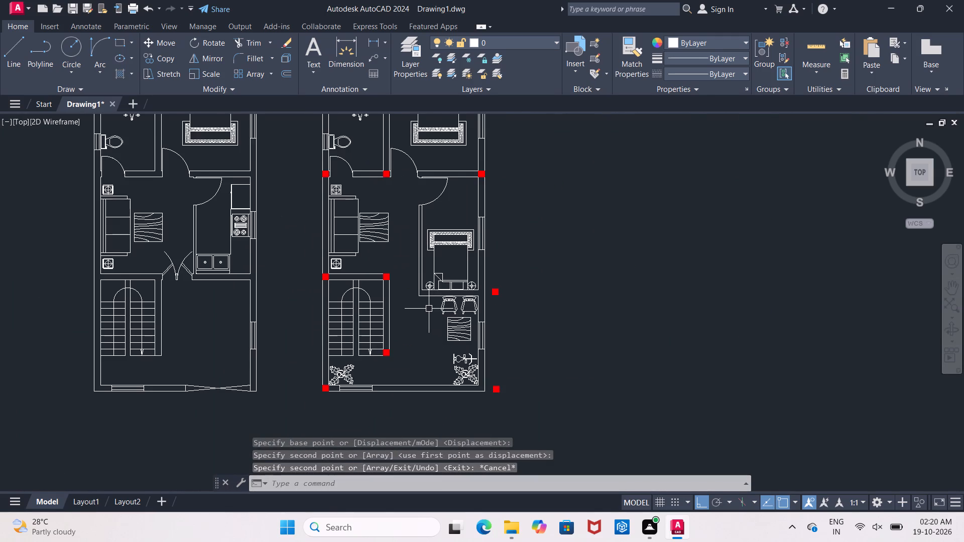
{"action": "middle_click_drag", "start_coordinate": [429, 308], "coordinate": [413, 315]}
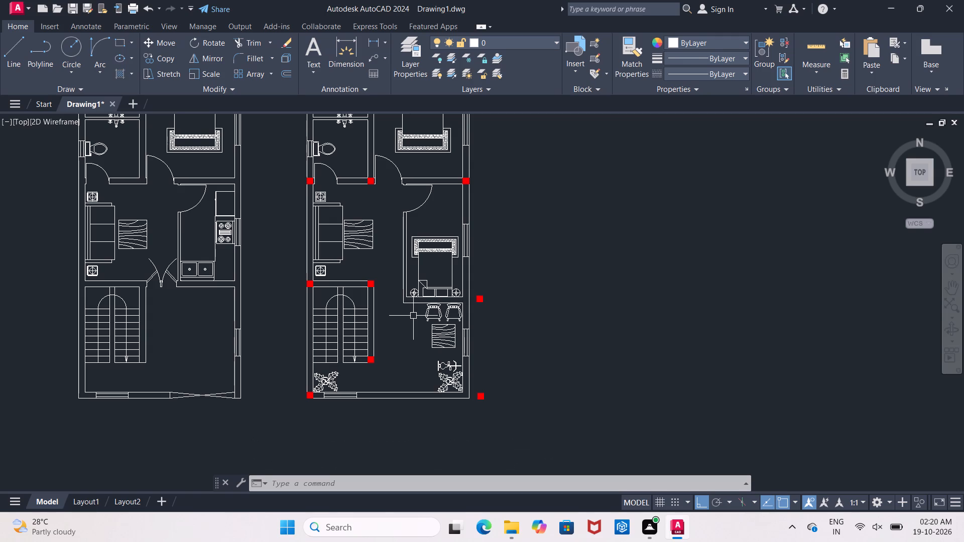
{"action": "scroll", "coordinate": [486, 310], "scroll_direction": "up", "scroll_amount": 3}
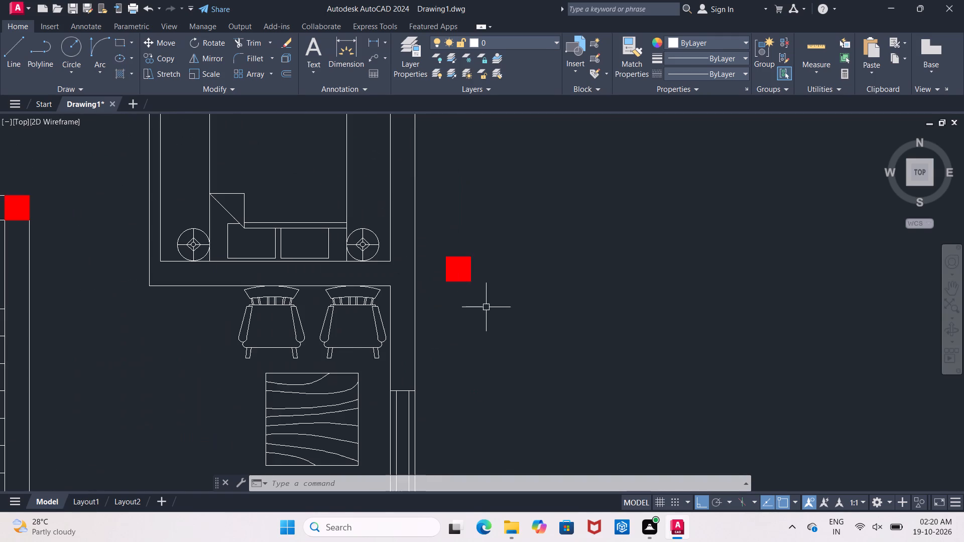
{"action": "left_click_drag", "start_coordinate": [431, 233], "coordinate": [438, 246]}
{"action": "left_click", "coordinate": [500, 306]}
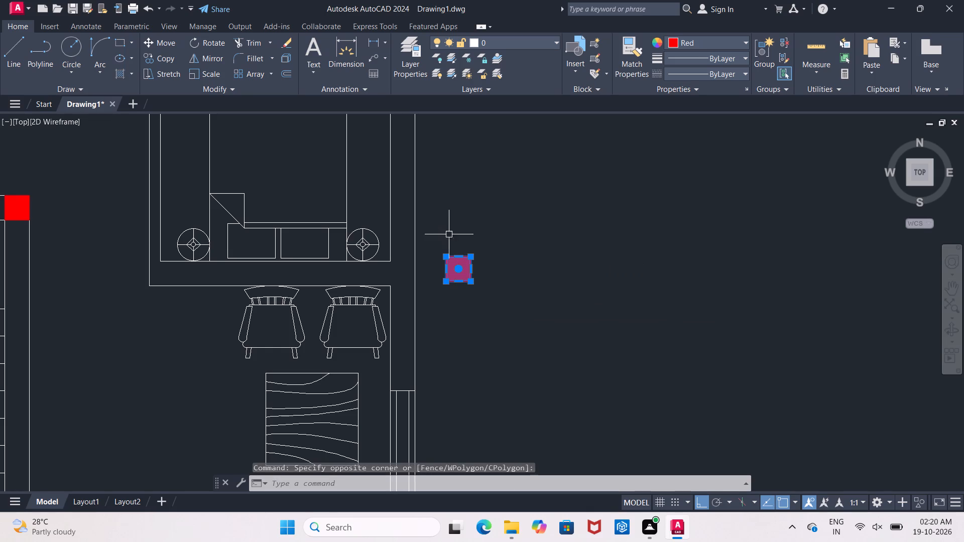
{"action": "key", "text": "Escape"}
{"action": "type", "text": "ex"}
{"action": "key", "text": "space"}
{"action": "key", "text": "space"}
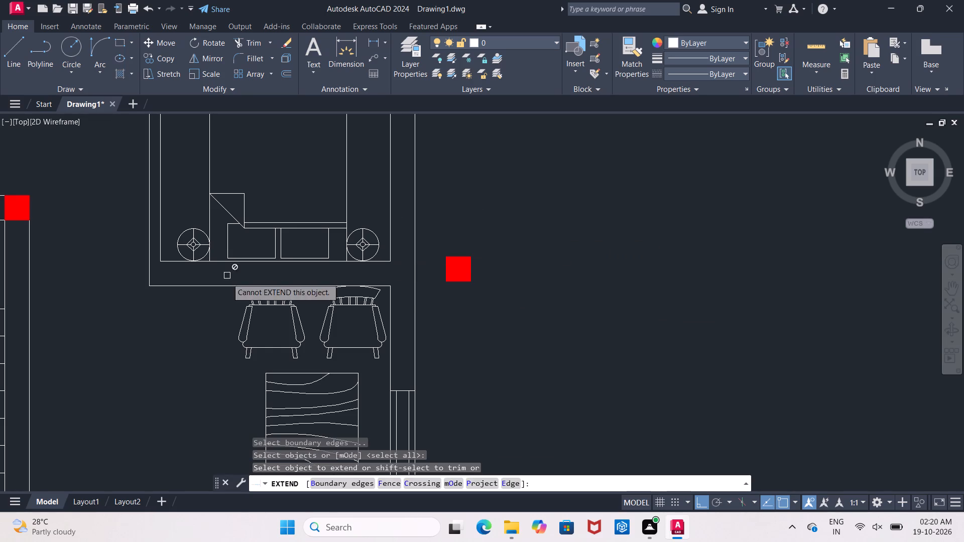
{"action": "scroll", "coordinate": [367, 290], "scroll_direction": "up", "scroll_amount": 2}
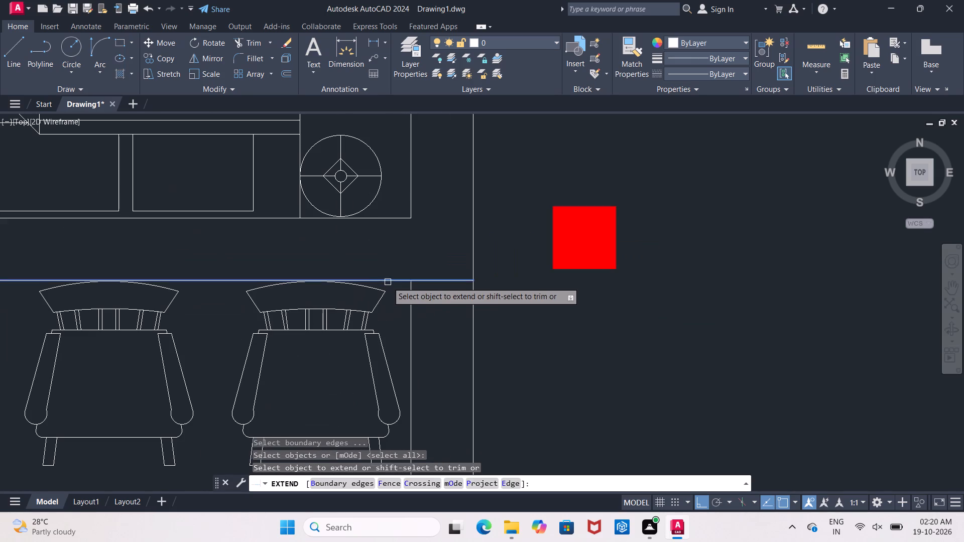
{"action": "left_click", "coordinate": [388, 282]}
{"action": "key", "text": "Escape"}
With Ortho off, move the red square outside the east wall by its south-east corner to the extended line's end on the outer wall face.
{"action": "left_click", "coordinate": [522, 190]}
{"action": "left_click", "coordinate": [730, 289]}
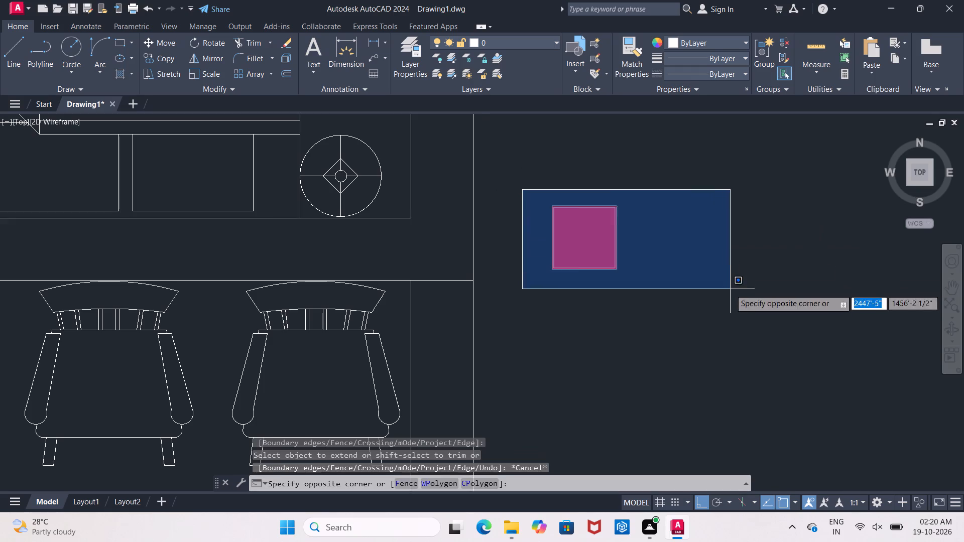
{"action": "left_click_drag", "start_coordinate": [157, 39], "coordinate": [157, 45]}
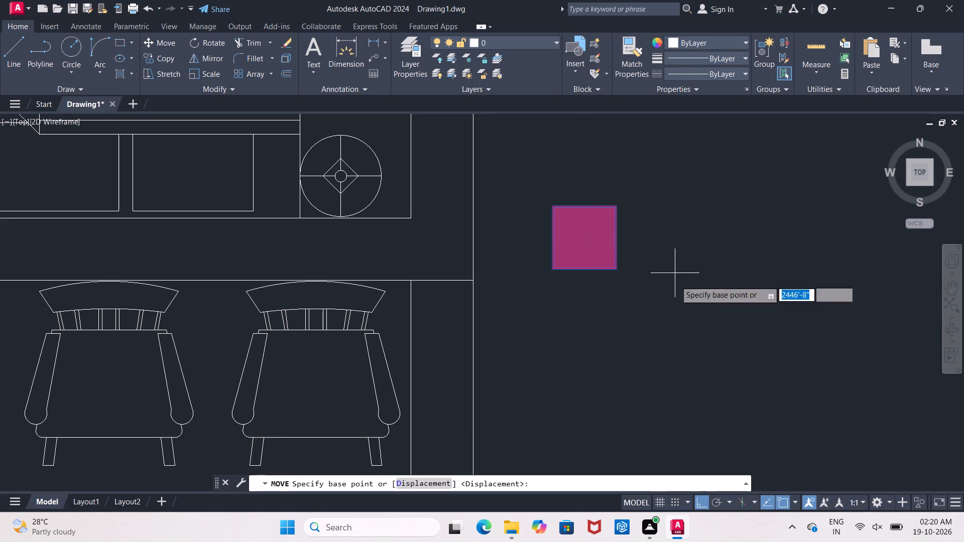
{"action": "left_click", "coordinate": [618, 270]}
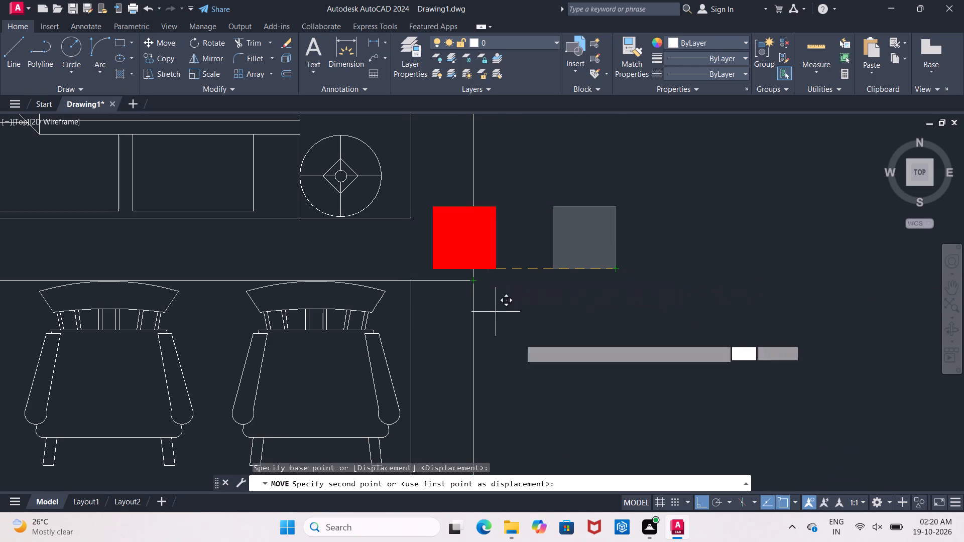
{"action": "left_click", "coordinate": [698, 500]}
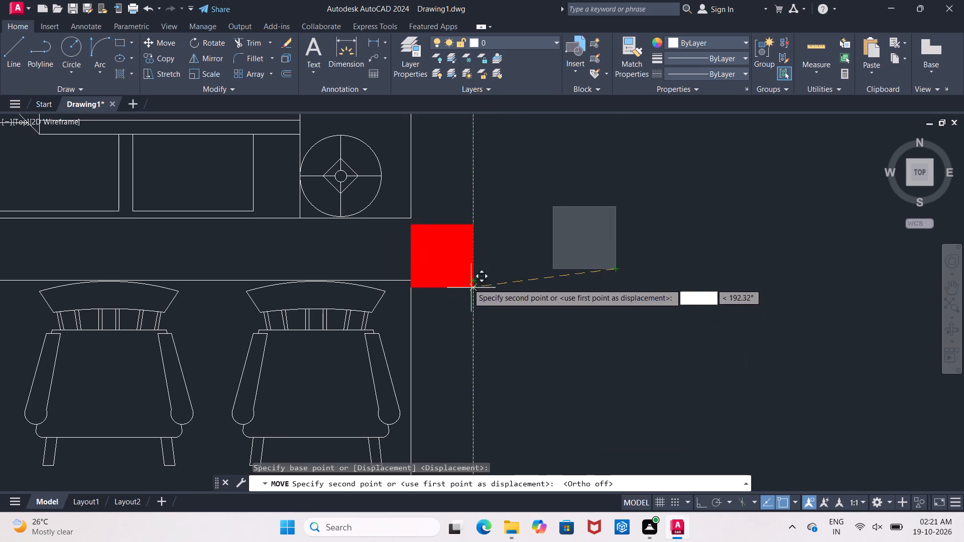
{"action": "left_click", "coordinate": [470, 283]}
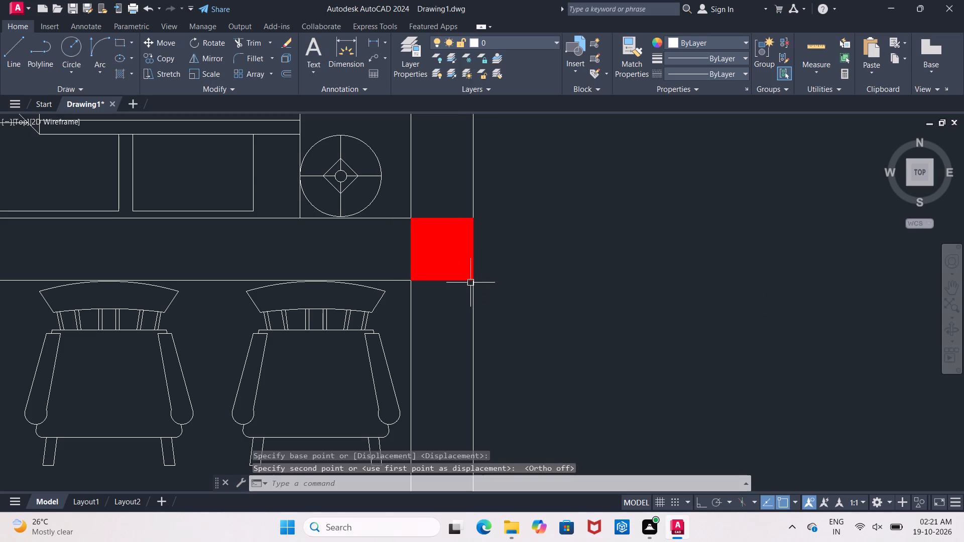
{"action": "key", "text": "Escape"}
Shorten the lower bedroom south wall's south face line back to the red square's south-west corner on the inner east wall face.
{"action": "left_click", "coordinate": [392, 279]}
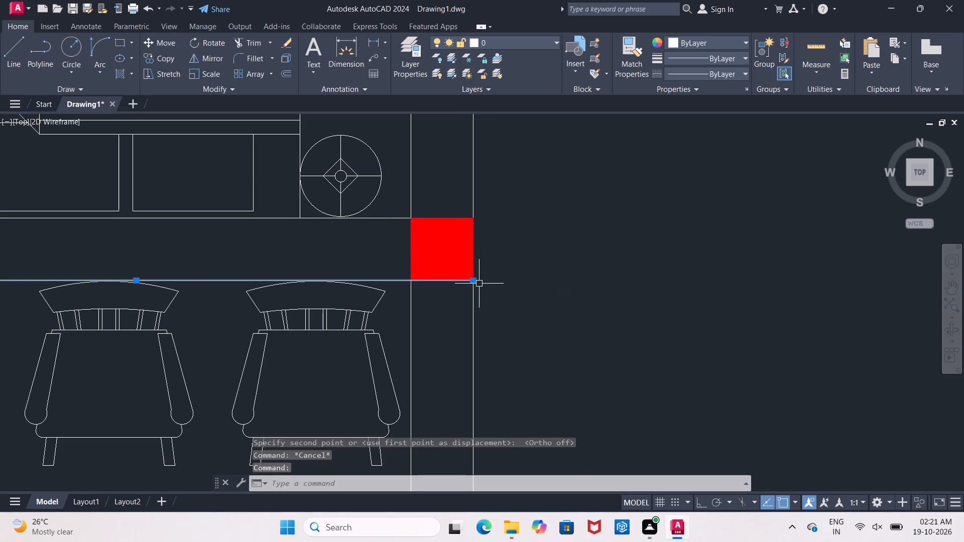
{"action": "left_click", "coordinate": [475, 283]}
{"action": "left_click", "coordinate": [411, 283]}
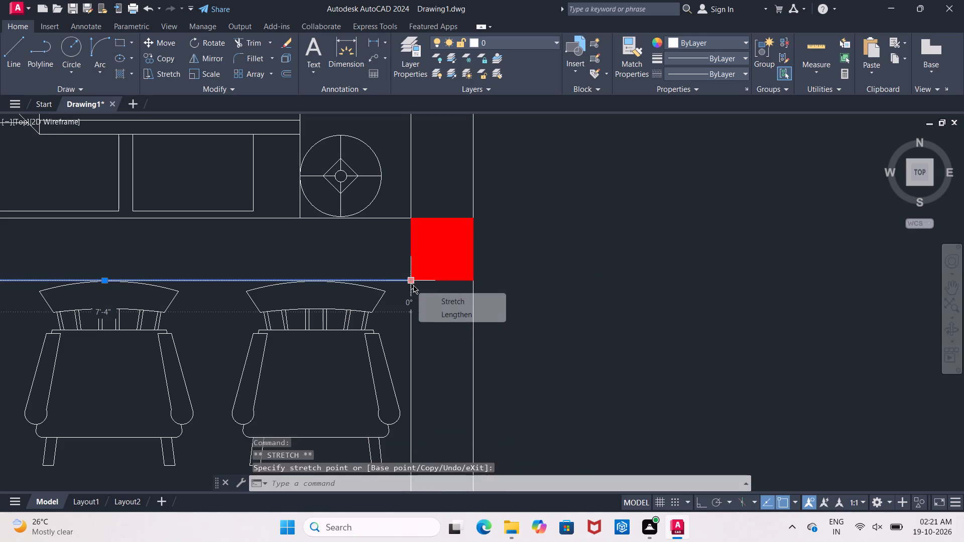
{"action": "key", "text": "Escape"}
{"action": "key", "text": "Escape"}
Extend the north face line of the left-hand plan's kitchen south wall east across the right-hand plan to its outer east wall line.
{"action": "scroll", "coordinate": [435, 314], "scroll_direction": "down", "scroll_amount": 3}
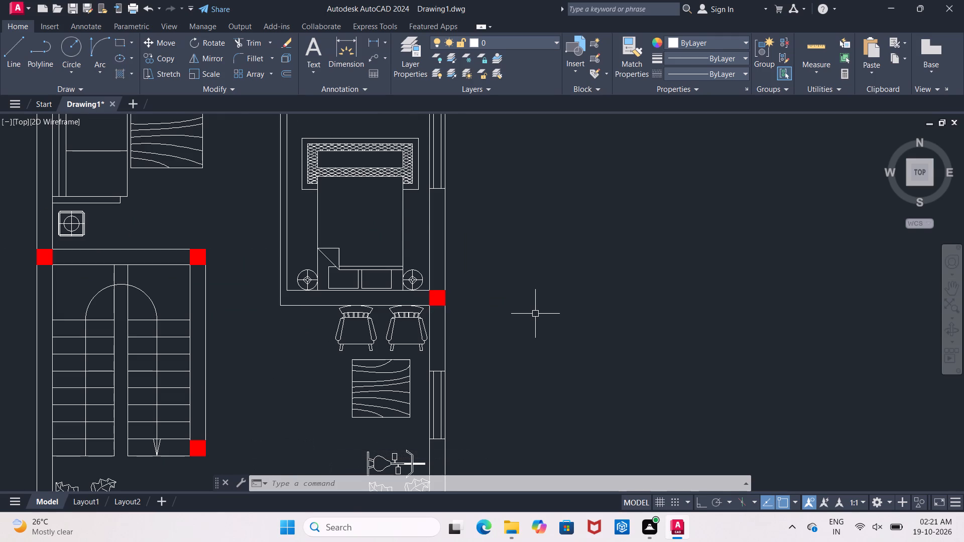
{"action": "scroll", "coordinate": [531, 250], "scroll_direction": "down", "scroll_amount": 3}
{"action": "middle_click_drag", "start_coordinate": [546, 270], "coordinate": [539, 263]}
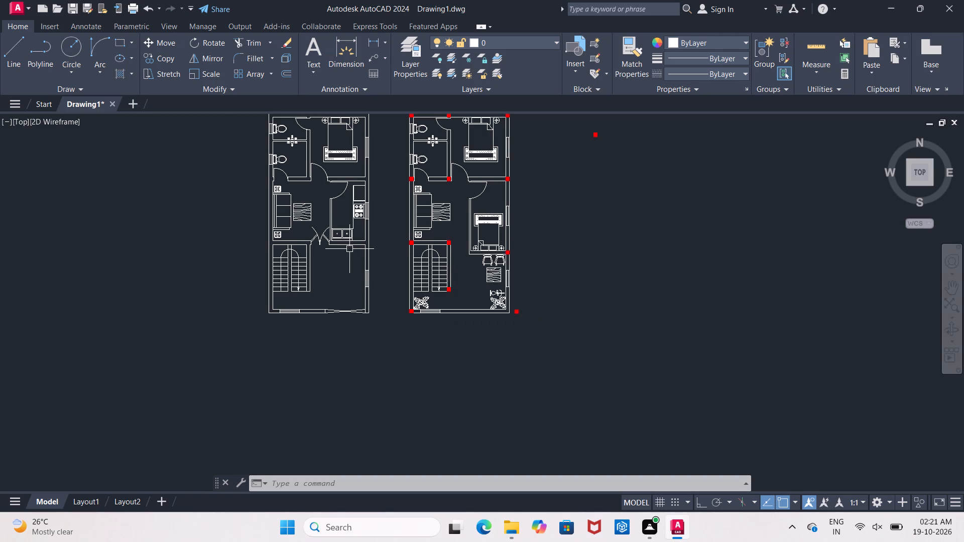
{"action": "scroll", "coordinate": [349, 249], "scroll_direction": "up", "scroll_amount": 2}
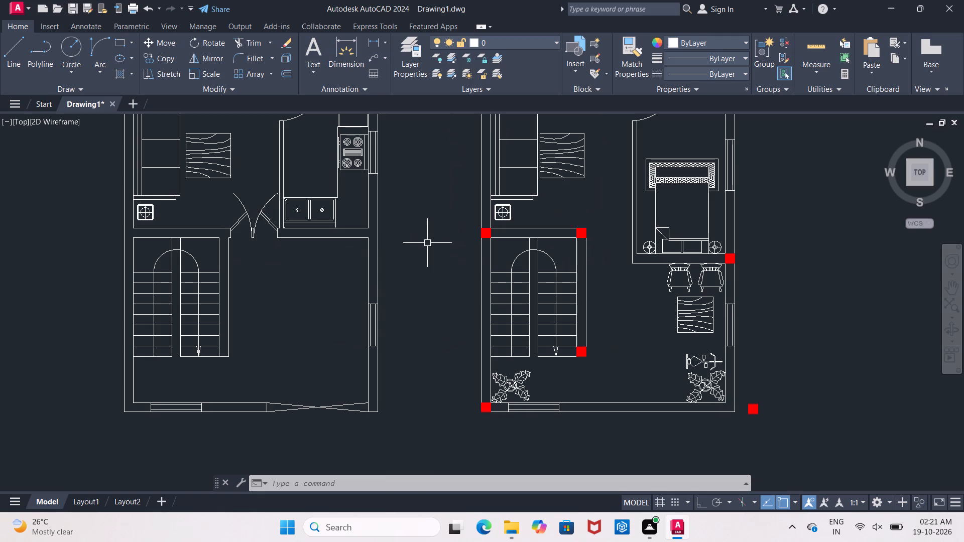
{"action": "key", "text": "Escape"}
{"action": "type", "text": "ex"}
{"action": "key", "text": "space"}
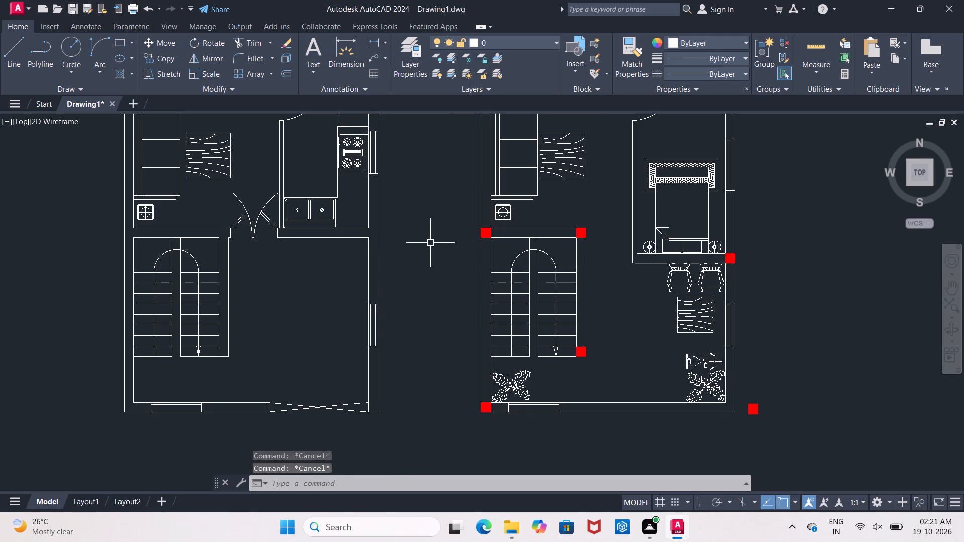
{"action": "key", "text": "space"}
{"action": "left_click", "coordinate": [359, 226]}
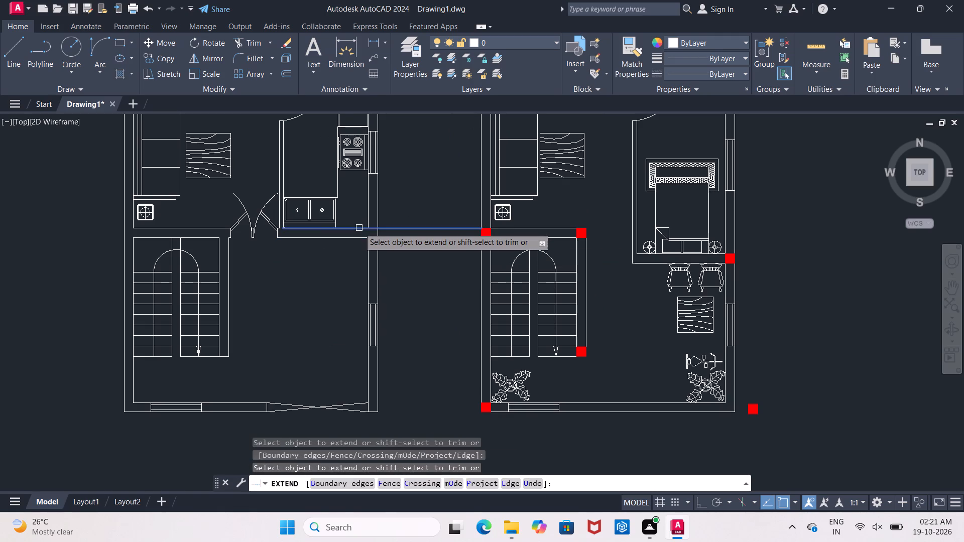
{"action": "left_click", "coordinate": [359, 228]}
{"action": "left_click", "coordinate": [394, 226]}
{"action": "left_click", "coordinate": [415, 226]}
{"action": "left_click", "coordinate": [425, 225]}
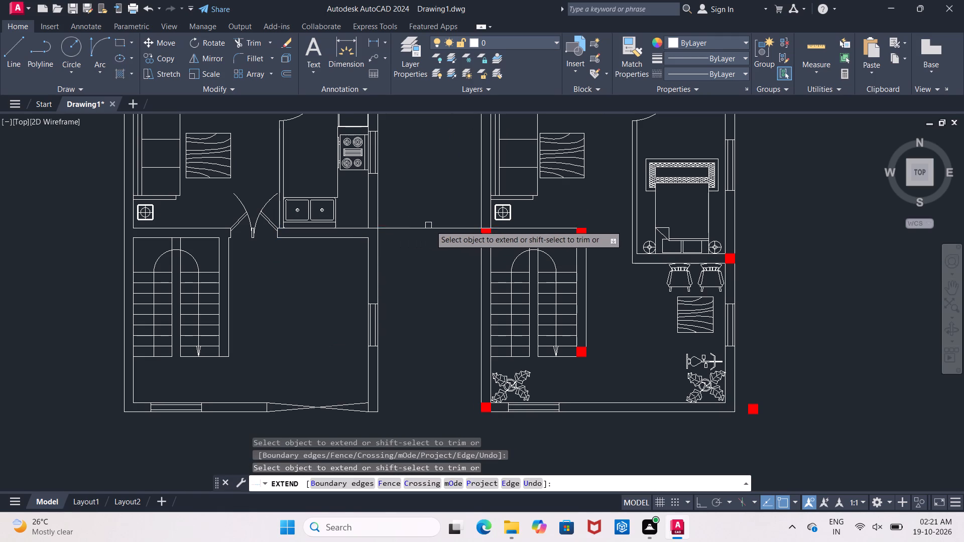
{"action": "left_click", "coordinate": [437, 225]}
{"action": "double_click", "coordinate": [448, 227]}
{"action": "double_click", "coordinate": [458, 228]}
{"action": "double_click", "coordinate": [466, 228]}
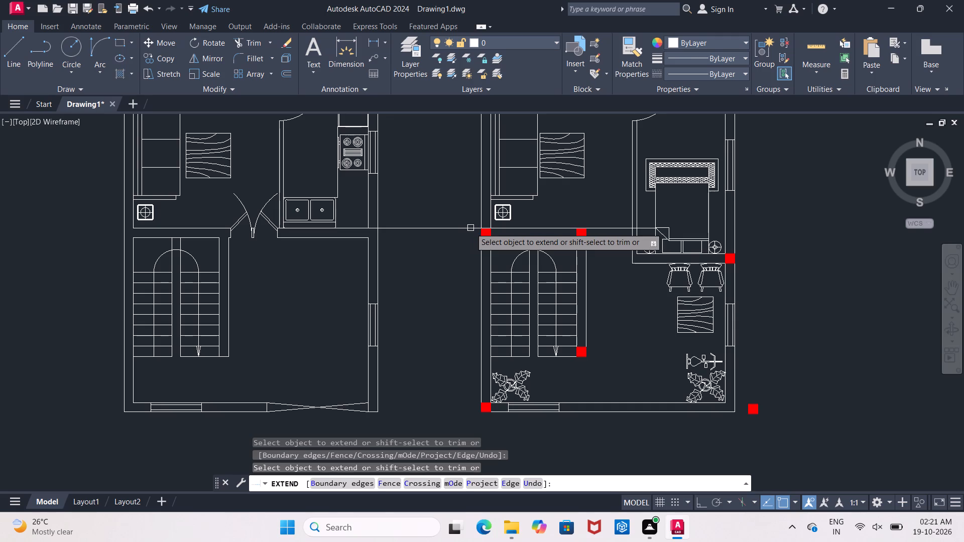
{"action": "left_click", "coordinate": [523, 228]}
{"action": "left_click", "coordinate": [540, 228]}
{"action": "left_click", "coordinate": [545, 227]}
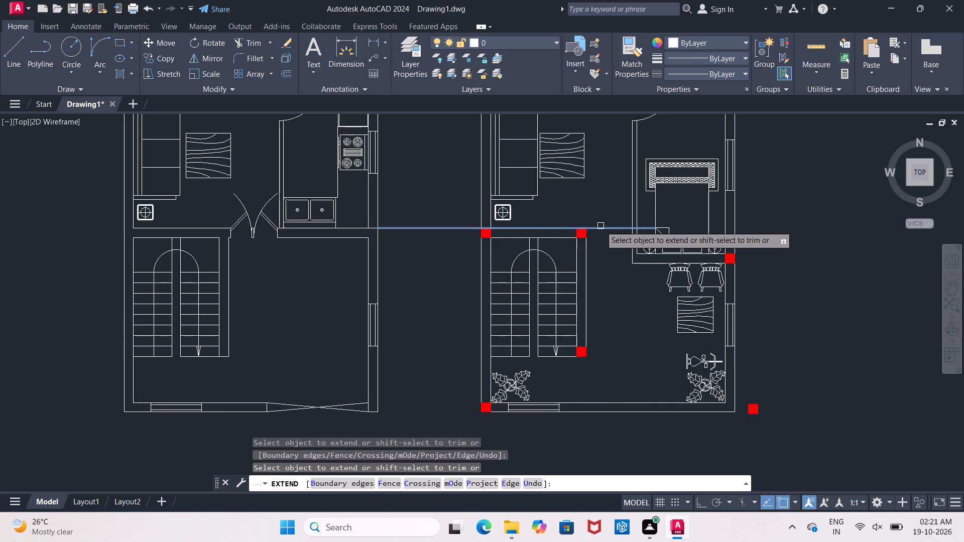
{"action": "left_click_drag", "start_coordinate": [601, 226], "coordinate": [606, 226]}
{"action": "left_click", "coordinate": [611, 227]}
{"action": "left_click", "coordinate": [619, 227]}
{"action": "left_click", "coordinate": [633, 227]}
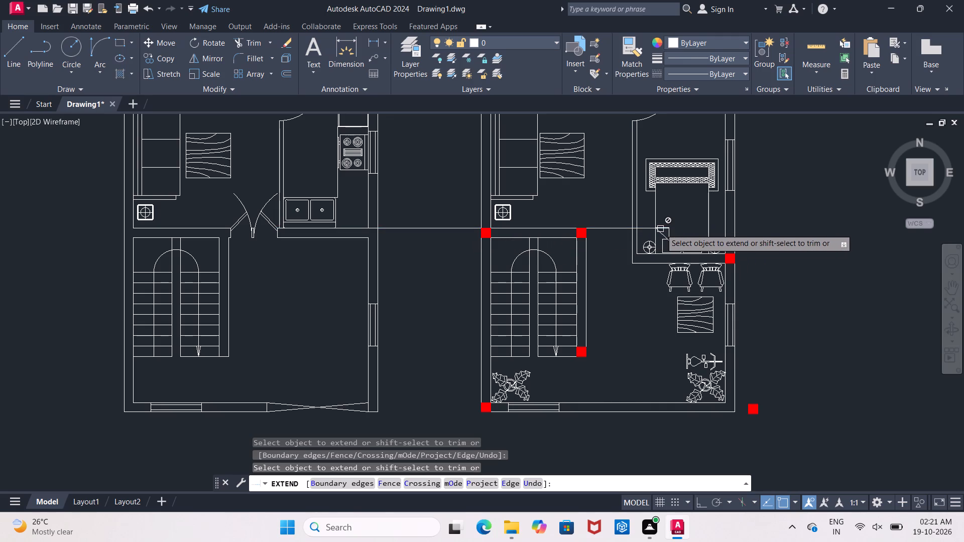
{"action": "left_click", "coordinate": [646, 228]}
{"action": "left_click", "coordinate": [685, 228]}
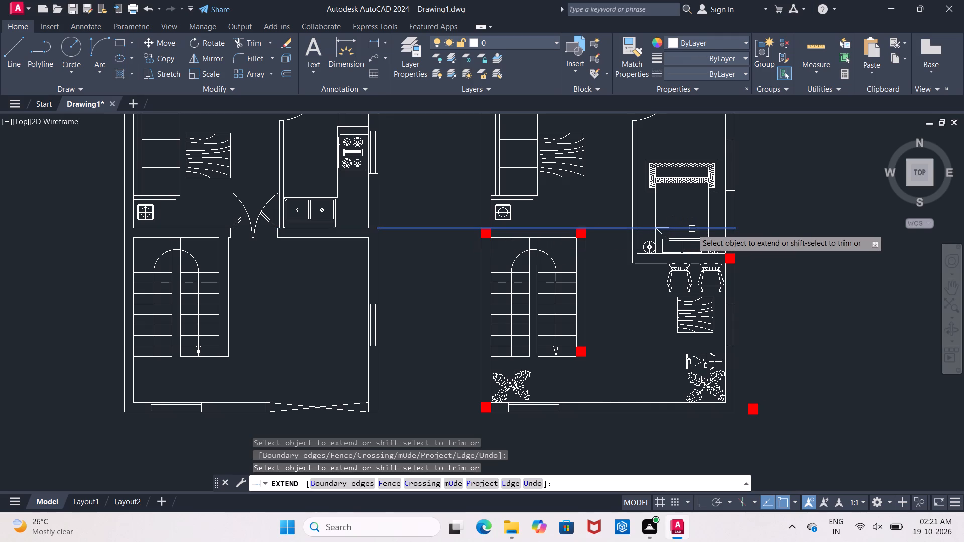
{"action": "left_click", "coordinate": [692, 229]}
{"action": "key", "text": "Escape"}
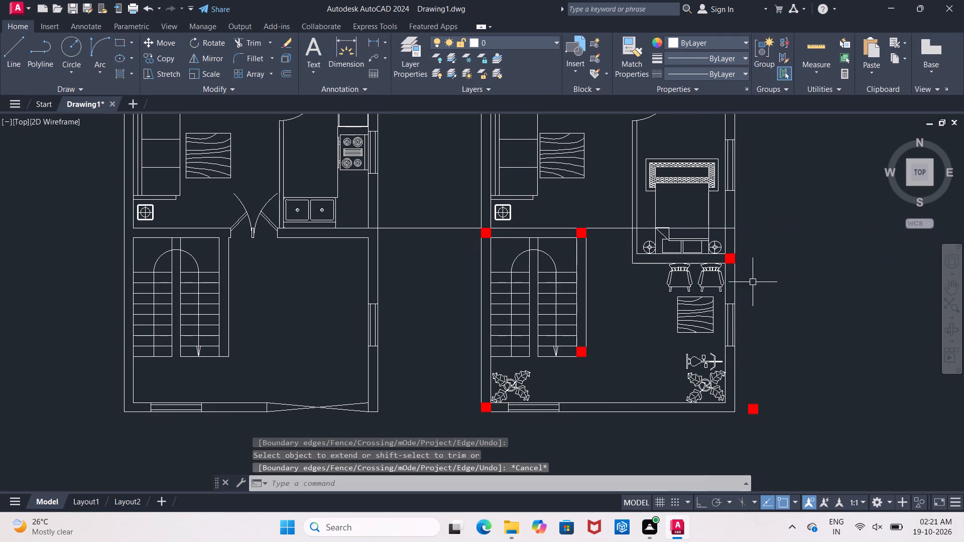
Move the red square at the lower bedroom's south-east corner north, setting its north-east corner where the extended line meets the outer east wall.
{"action": "scroll", "coordinate": [749, 282], "scroll_direction": "up", "scroll_amount": 2}
{"action": "left_click_drag", "start_coordinate": [681, 205], "coordinate": [688, 208]}
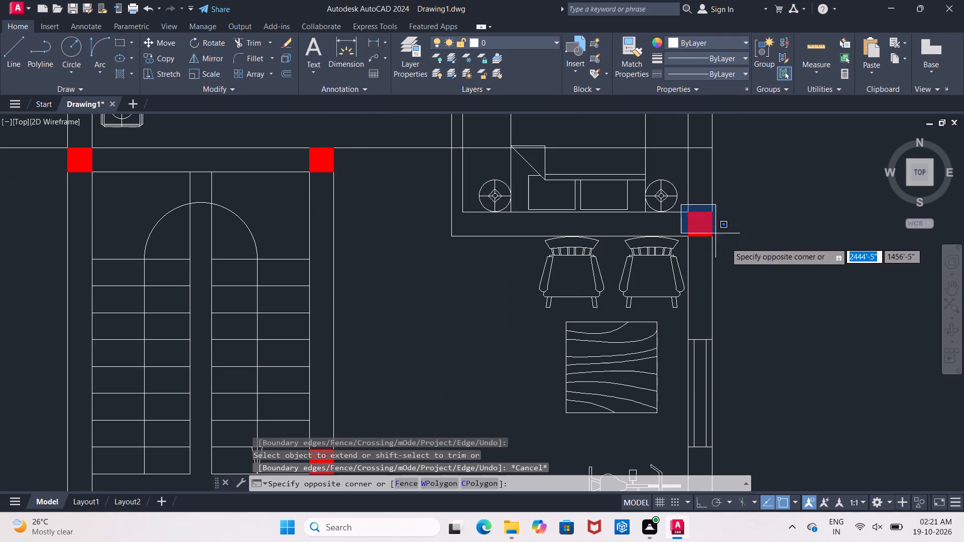
{"action": "left_click", "coordinate": [728, 244]}
{"action": "left_click", "coordinate": [175, 42]}
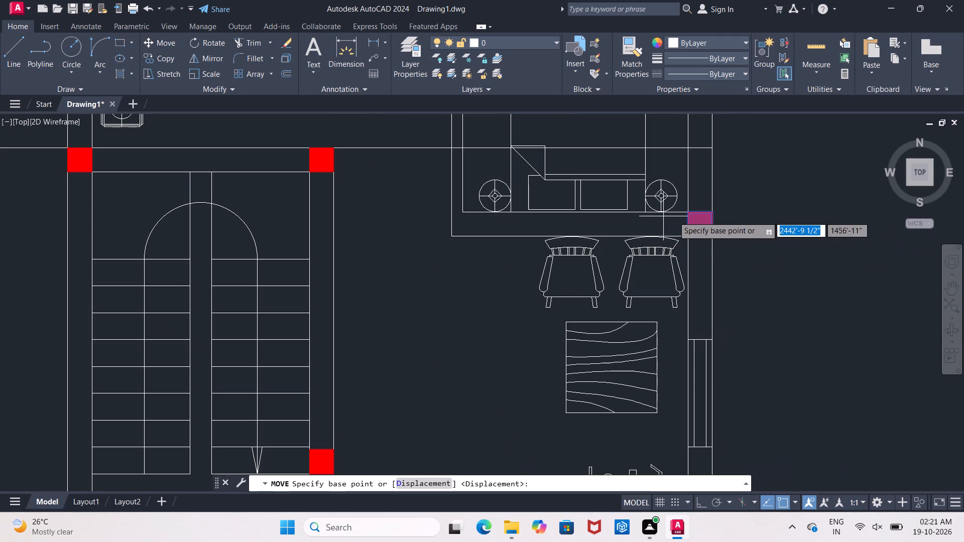
{"action": "left_click", "coordinate": [711, 213]}
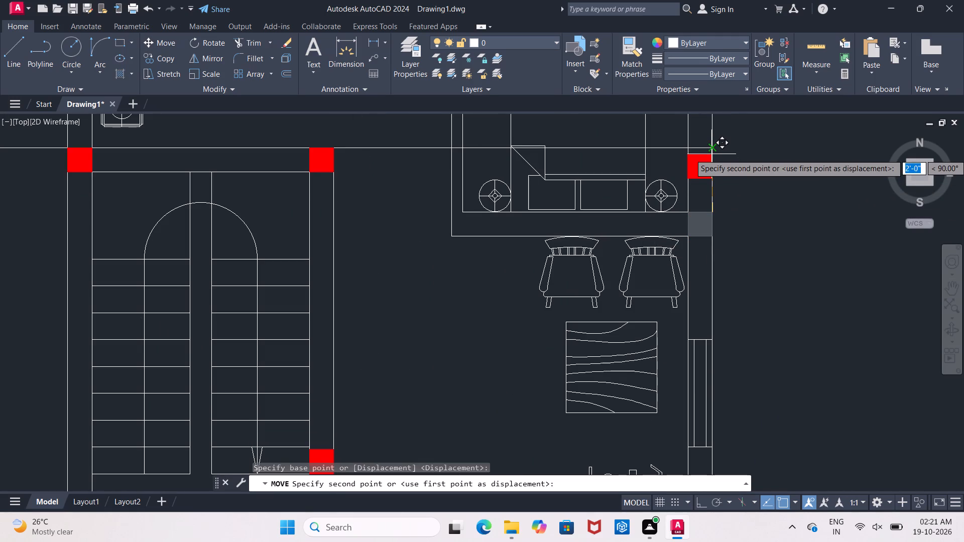
{"action": "left_click", "coordinate": [710, 149]}
{"action": "scroll", "coordinate": [722, 189], "scroll_direction": "down", "scroll_amount": 2}
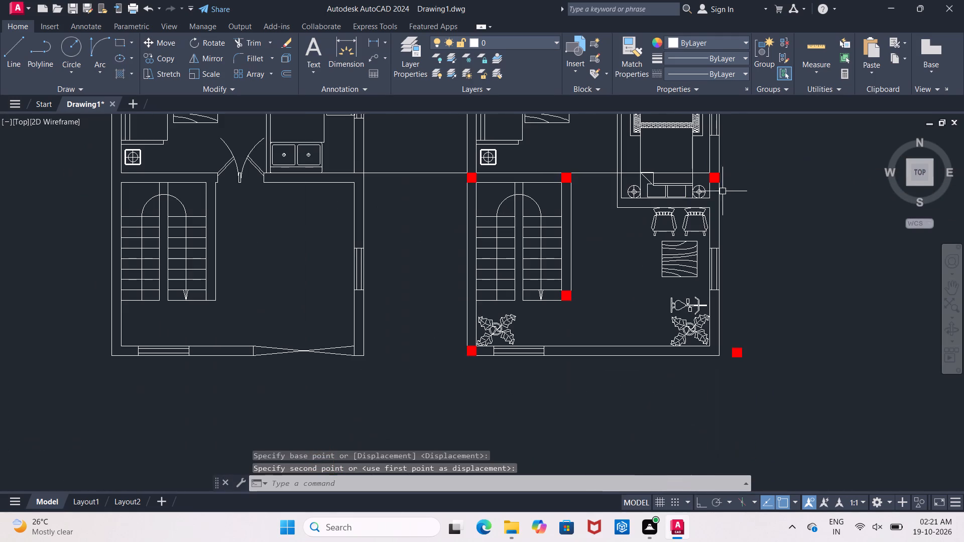
{"action": "middle_click_drag", "start_coordinate": [726, 211], "coordinate": [639, 220]}
{"action": "key", "text": "Escape"}
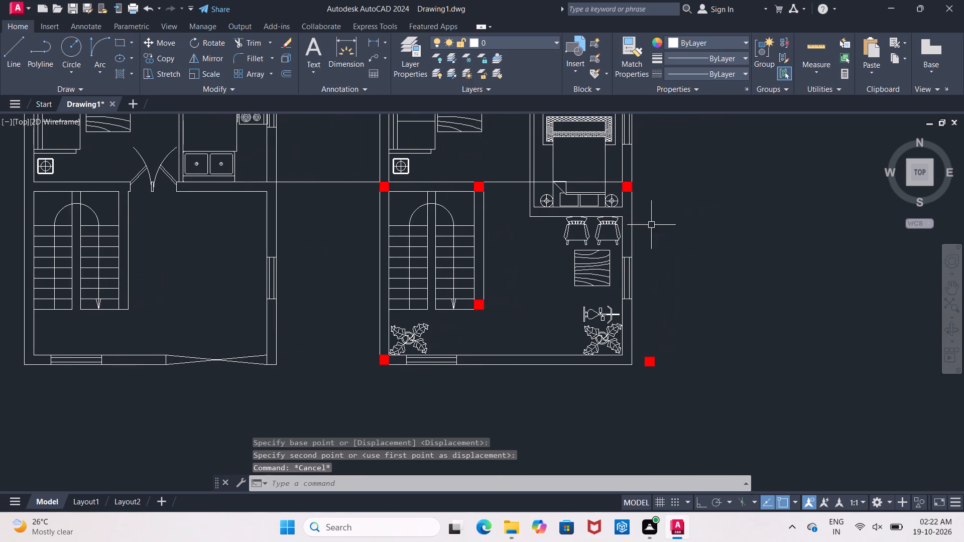
Trim the extended line between the two plans and erase its leftover piece across the right-hand plan.
{"action": "type", "text": "tr"}
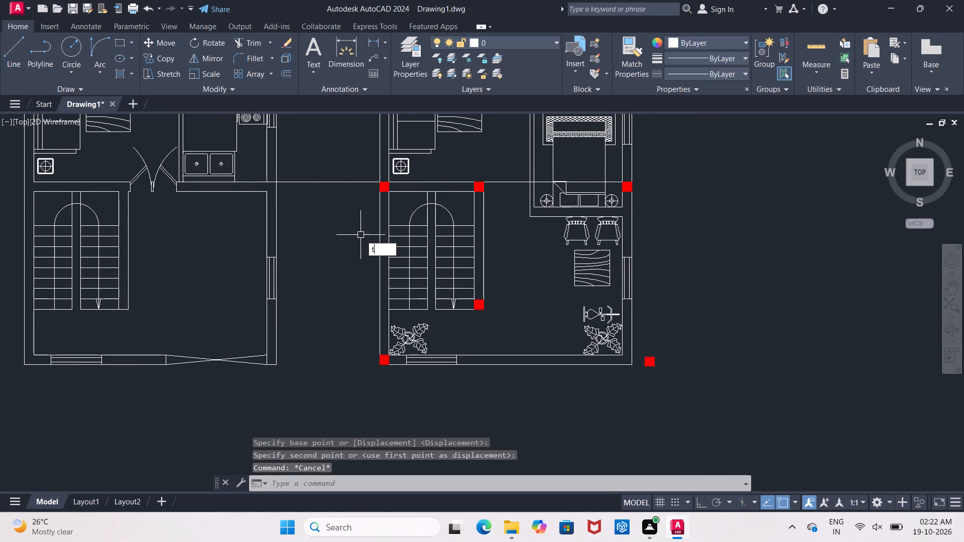
{"action": "key", "text": "space"}
{"action": "key", "text": "space"}
{"action": "left_click", "coordinate": [289, 180]}
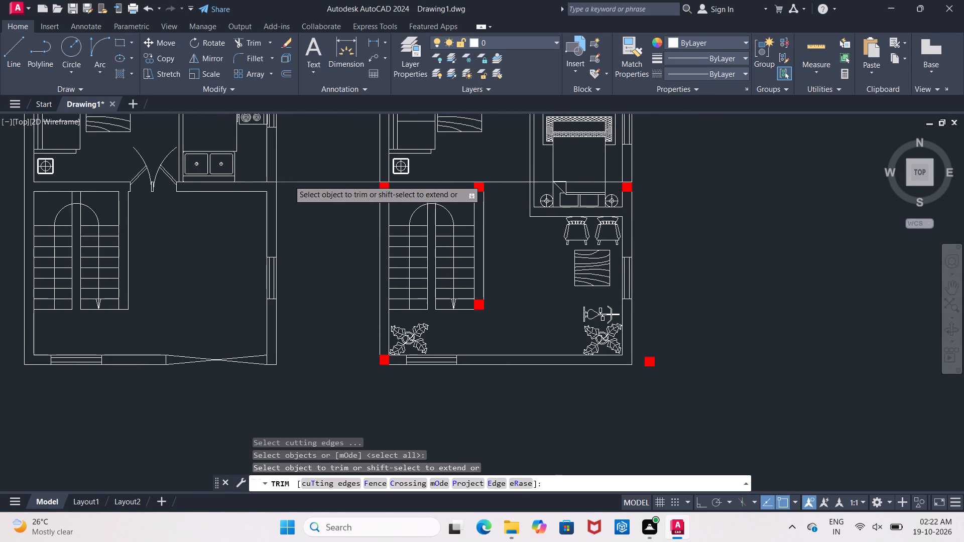
{"action": "left_click", "coordinate": [290, 184]}
{"action": "key", "text": "Escape"}
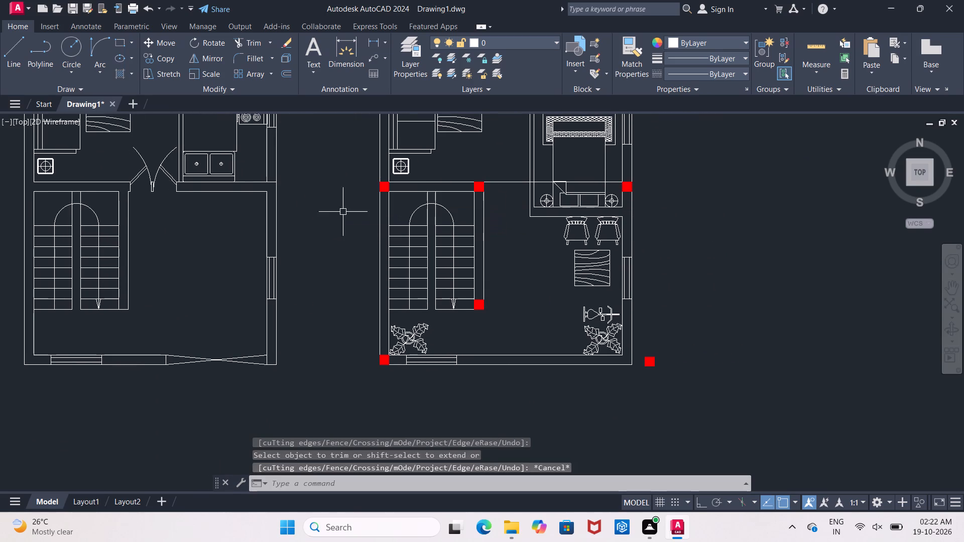
{"action": "left_click", "coordinate": [513, 181]}
{"action": "key", "text": "Delete"}
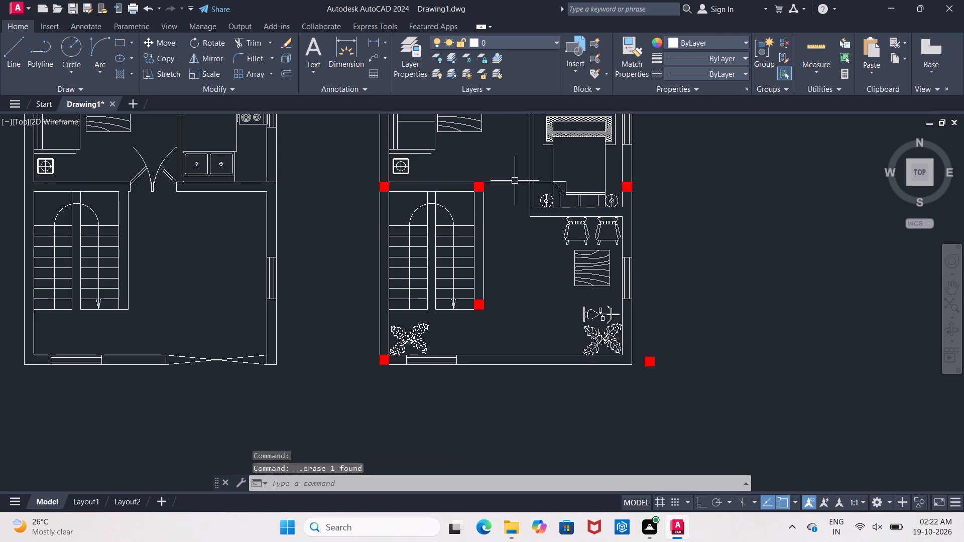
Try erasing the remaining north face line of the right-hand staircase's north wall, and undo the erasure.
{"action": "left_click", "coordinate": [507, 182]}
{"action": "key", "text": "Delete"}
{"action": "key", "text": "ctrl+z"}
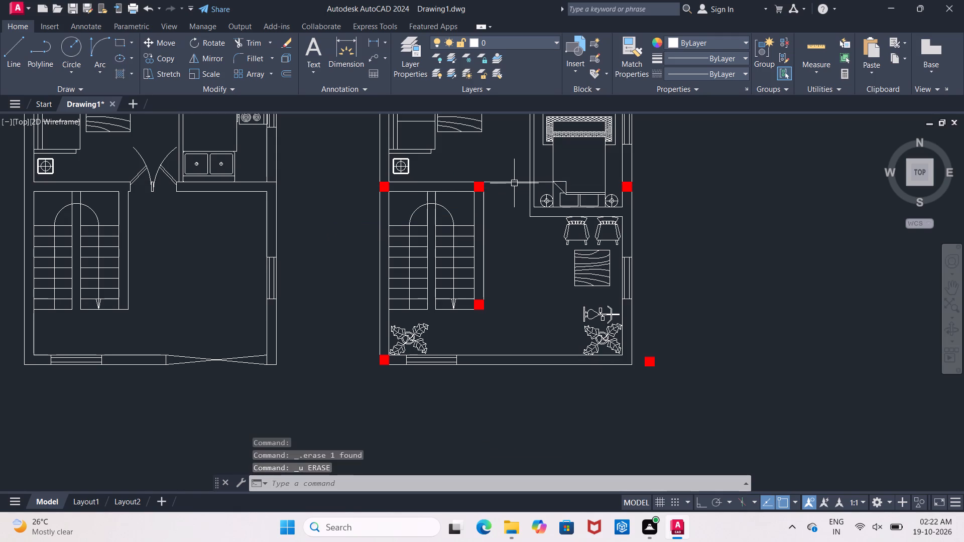
Trim the staircase north wall's line east of the stair's north-east red square in the right-hand plan.
{"action": "type", "text": "tr"}
{"action": "key", "text": "space"}
{"action": "key", "text": "space"}
{"action": "left_click", "coordinate": [511, 180]}
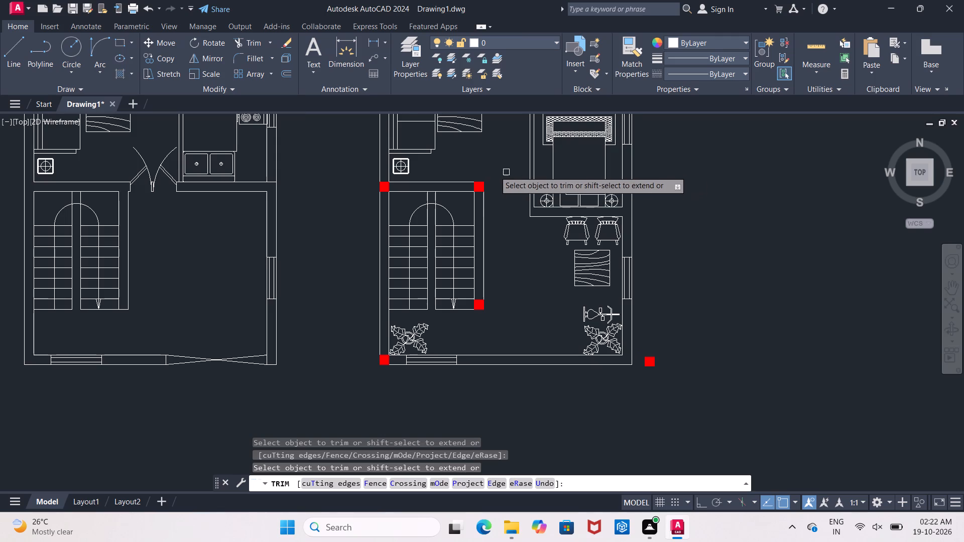
{"action": "scroll", "coordinate": [481, 193], "scroll_direction": "down", "scroll_amount": 2}
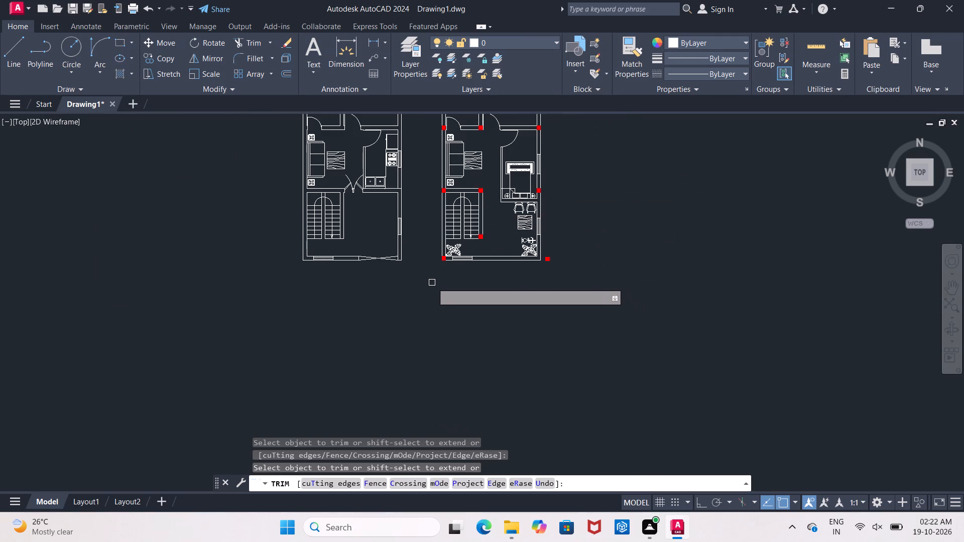
{"action": "key", "text": "Escape"}
{"action": "key", "text": "Escape"}
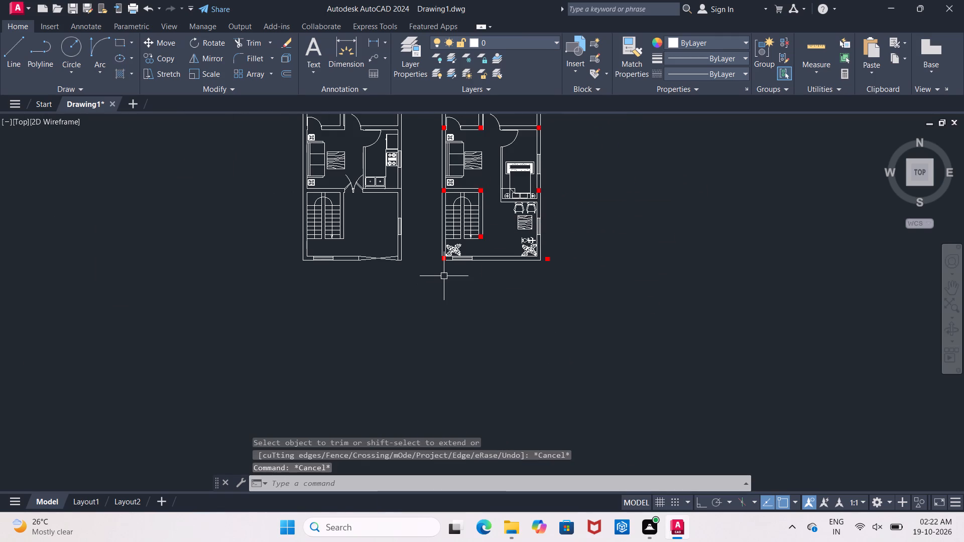
Copy the right-hand plan's two potted plants into the south-west and south-east corners of the left-hand plan.
{"action": "scroll", "coordinate": [444, 276], "scroll_direction": "up", "scroll_amount": 2}
{"action": "left_click", "coordinate": [456, 217]}
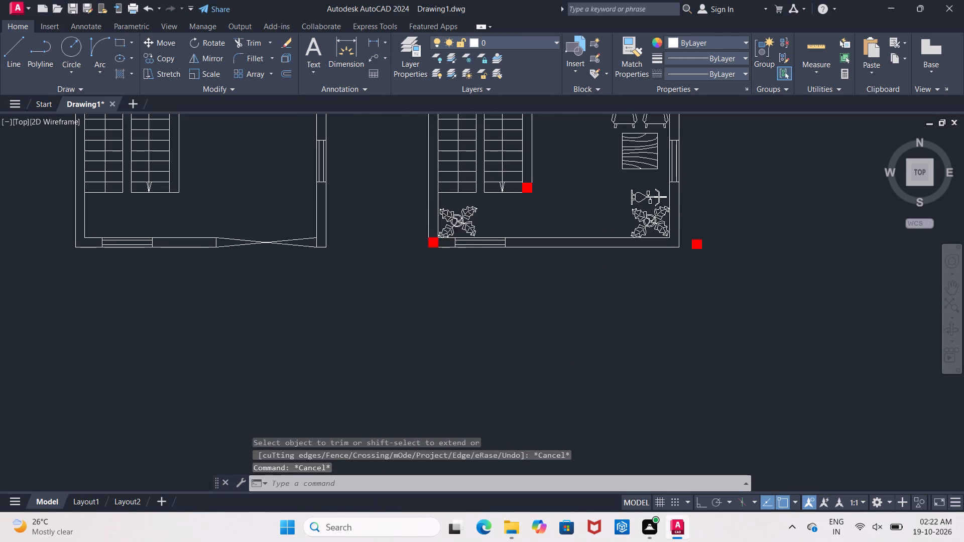
{"action": "left_click_drag", "start_coordinate": [648, 220], "coordinate": [658, 222]}
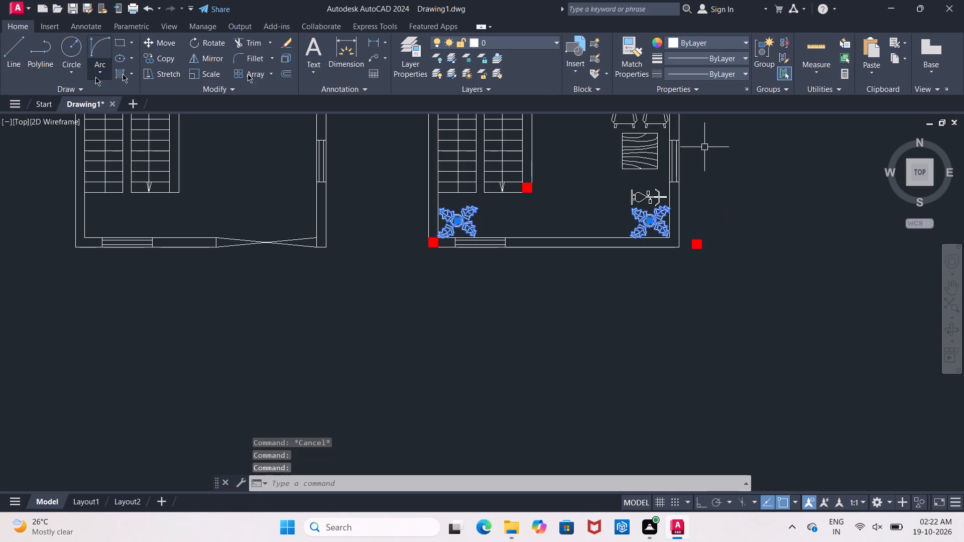
{"action": "left_click", "coordinate": [157, 58]}
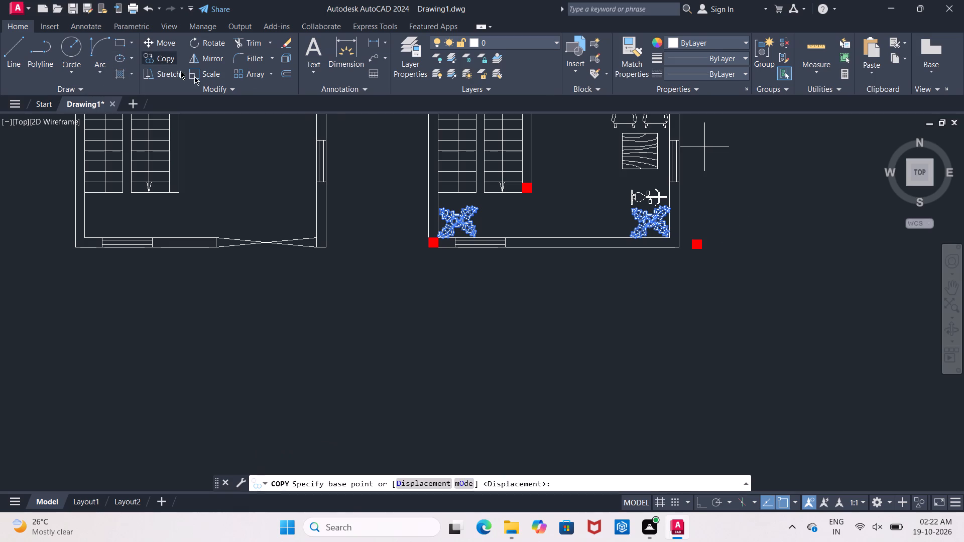
{"action": "left_click", "coordinate": [458, 224]}
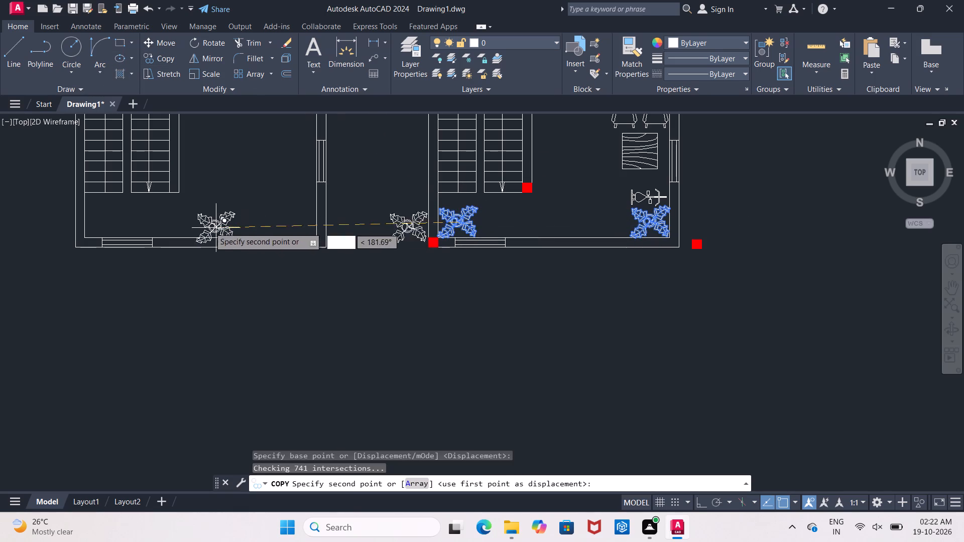
{"action": "middle_click_drag", "start_coordinate": [108, 234], "coordinate": [184, 316]}
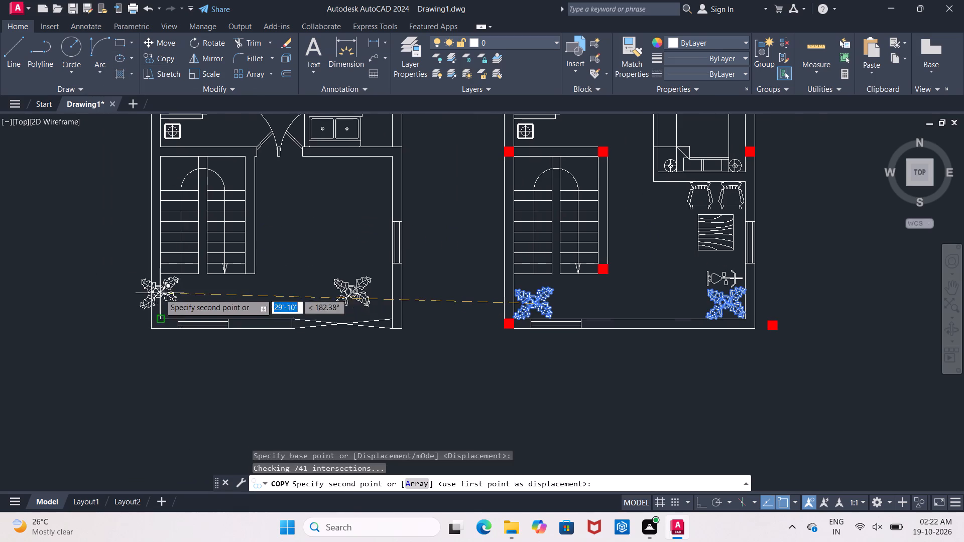
{"action": "scroll", "coordinate": [164, 291], "scroll_direction": "up", "scroll_amount": 1}
{"action": "middle_click_drag", "start_coordinate": [166, 290], "coordinate": [168, 284]}
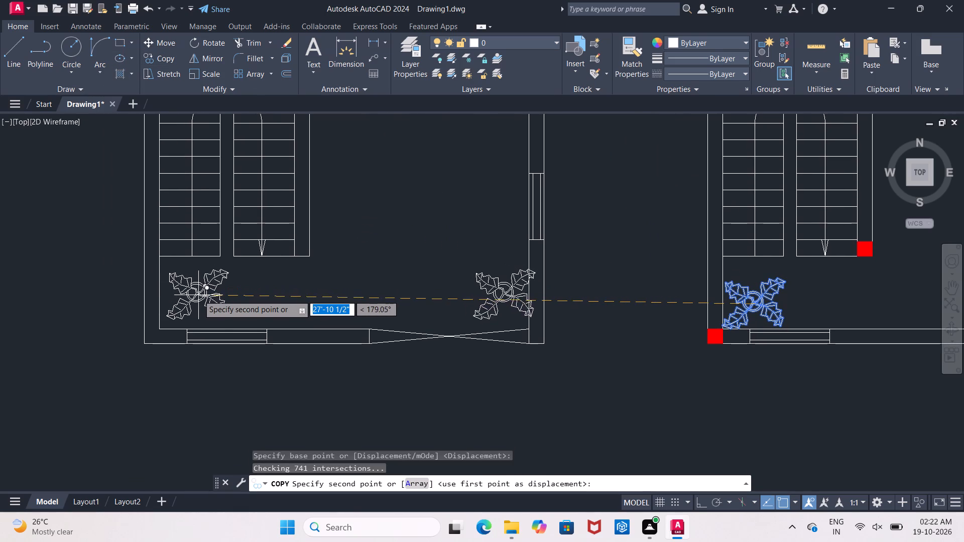
{"action": "scroll", "coordinate": [194, 295], "scroll_direction": "up", "scroll_amount": 1}
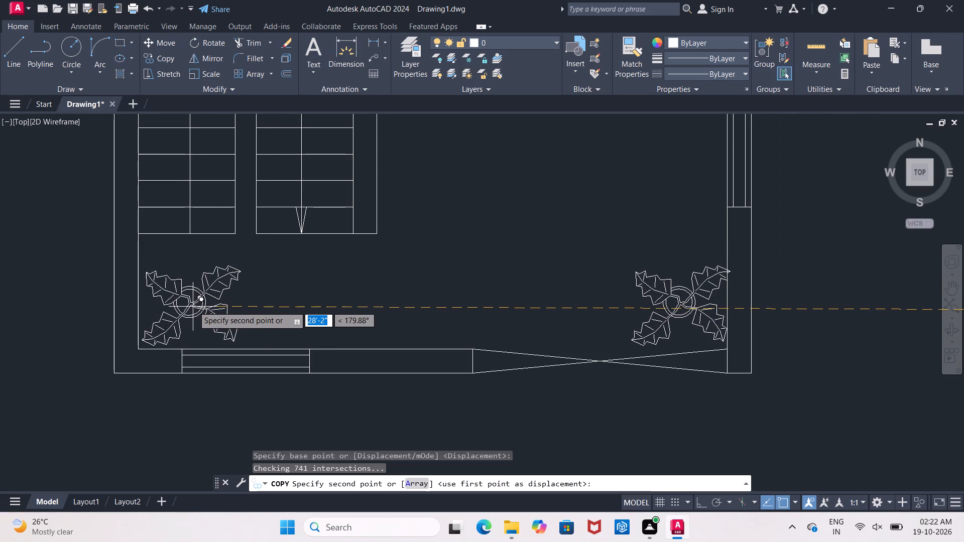
{"action": "left_click", "coordinate": [192, 305]}
{"action": "scroll", "coordinate": [192, 303], "scroll_direction": "down", "scroll_amount": 2}
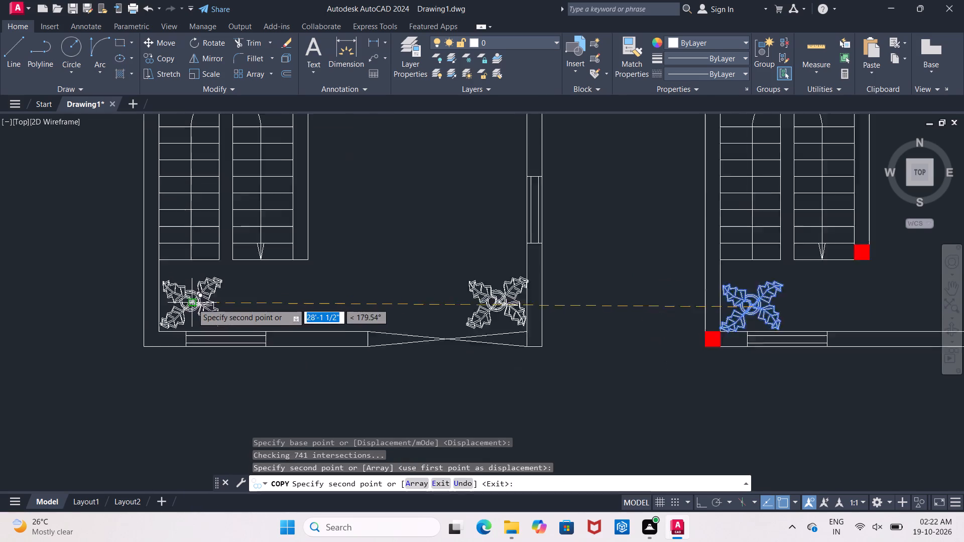
{"action": "scroll", "coordinate": [192, 303], "scroll_direction": "down", "scroll_amount": 2}
{"action": "key", "text": "Escape"}
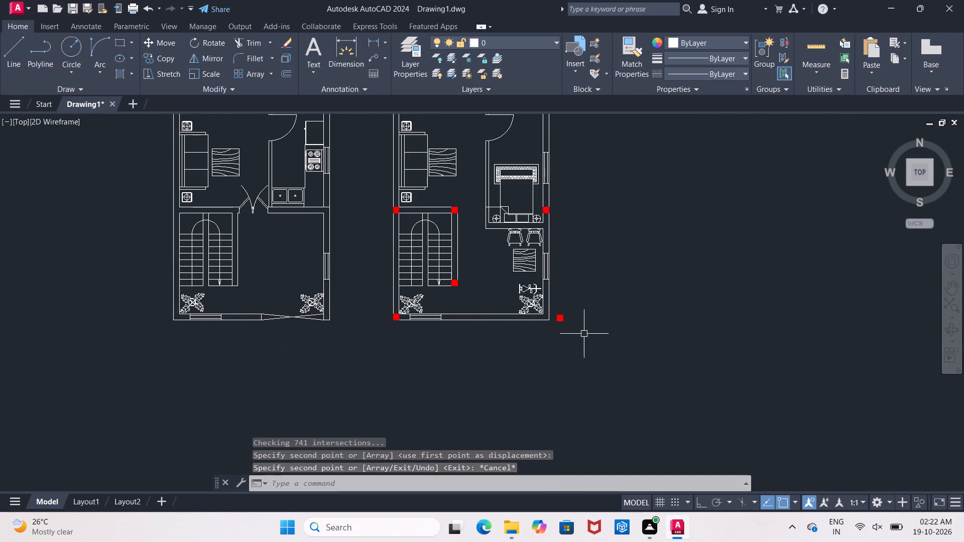
Move the red square outside the right-hand plan by its south-east corner onto the plan's outer south-east wall corner.
{"action": "scroll", "coordinate": [580, 332], "scroll_direction": "up", "scroll_amount": 2}
{"action": "scroll", "coordinate": [541, 314], "scroll_direction": "up", "scroll_amount": 2}
{"action": "left_click", "coordinate": [471, 250]}
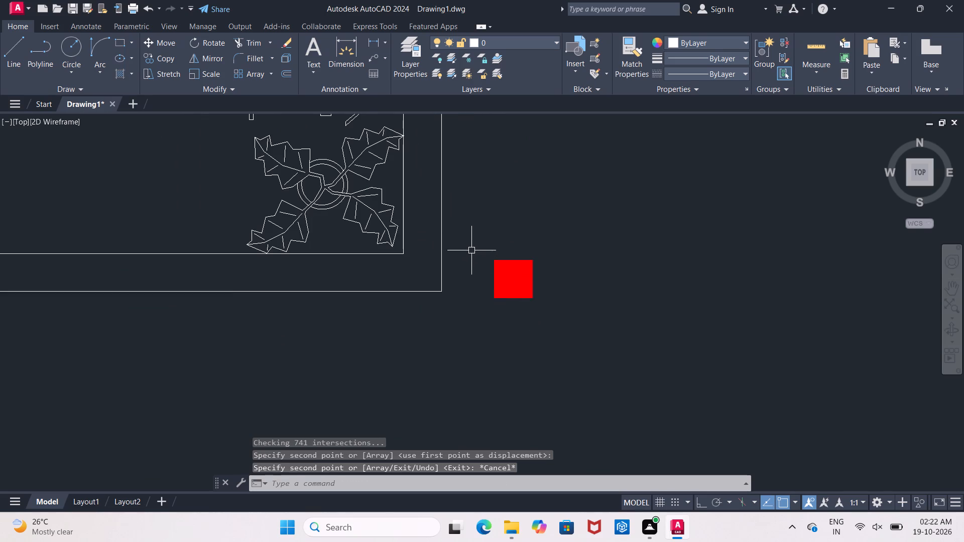
{"action": "left_click", "coordinate": [545, 311]}
{"action": "left_click", "coordinate": [150, 46]}
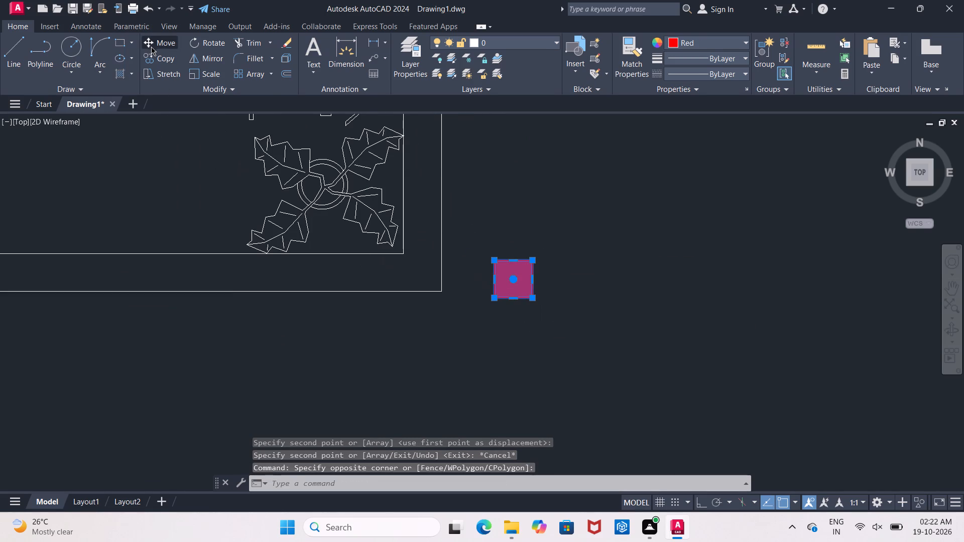
{"action": "left_click", "coordinate": [533, 300]}
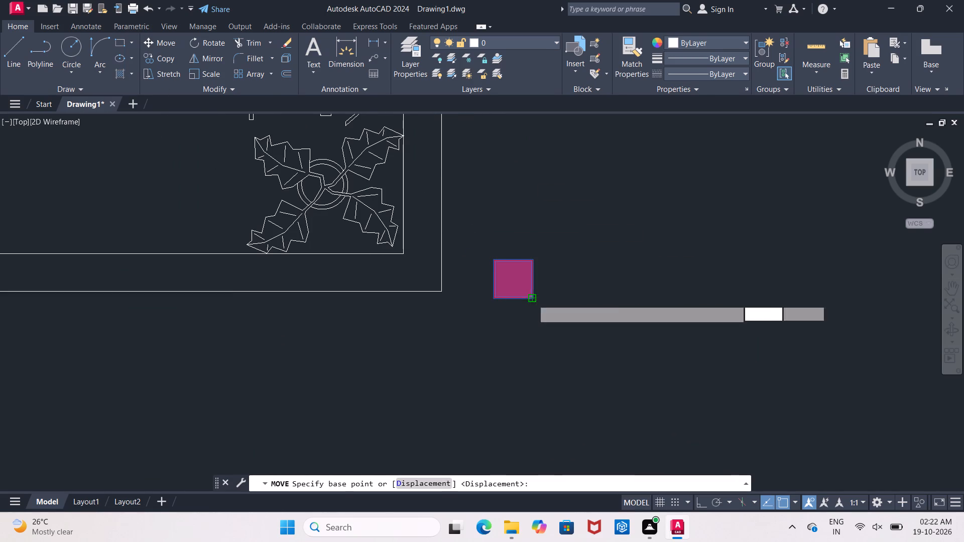
{"action": "left_click", "coordinate": [438, 290]}
{"action": "scroll", "coordinate": [439, 290], "scroll_direction": "down", "scroll_amount": 2}
{"action": "key", "text": "Escape"}
{"action": "scroll", "coordinate": [444, 315], "scroll_direction": "down", "scroll_amount": 2}
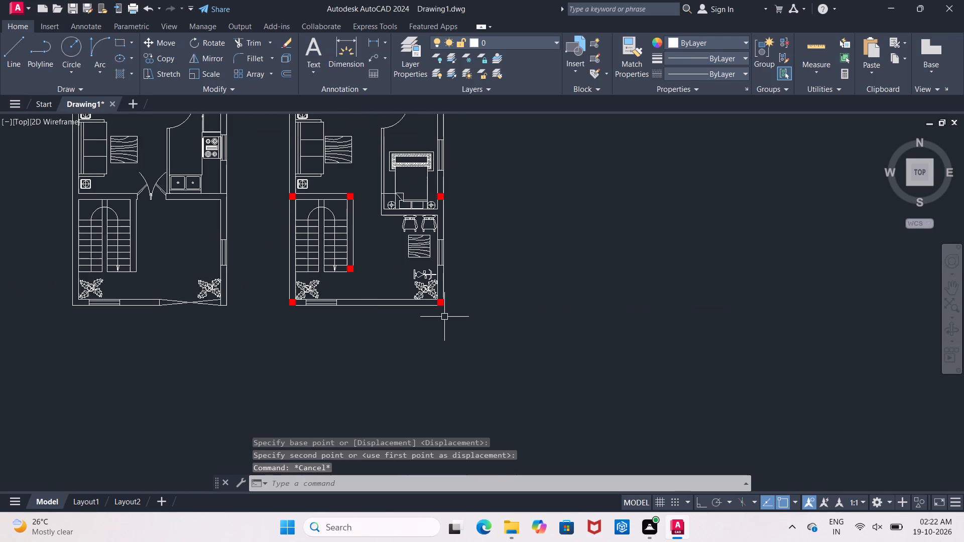
Copy the spare red square east of the two plans onto the left-hand plan's outer north-east wall corner.
{"action": "scroll", "coordinate": [444, 318], "scroll_direction": "down", "scroll_amount": 1}
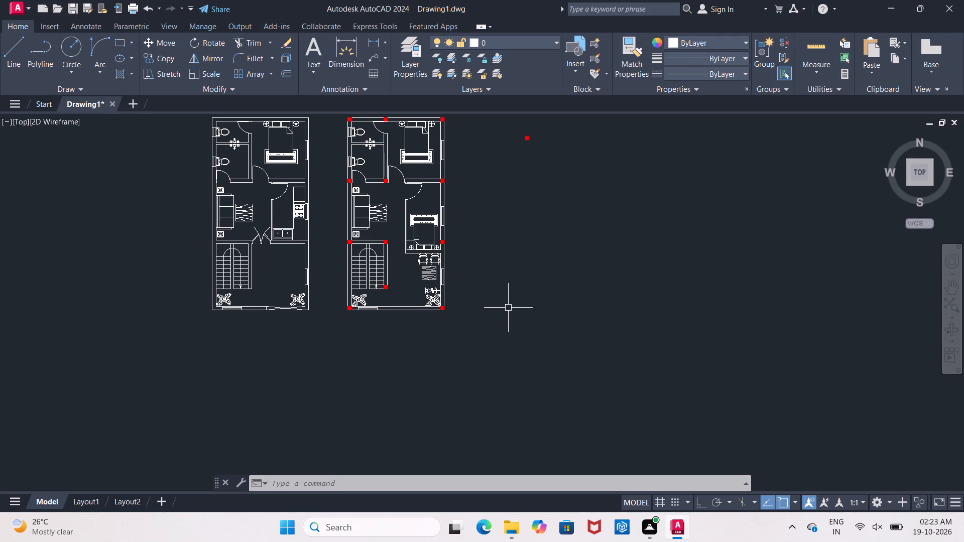
{"action": "middle_click_drag", "start_coordinate": [508, 312], "coordinate": [508, 357]}
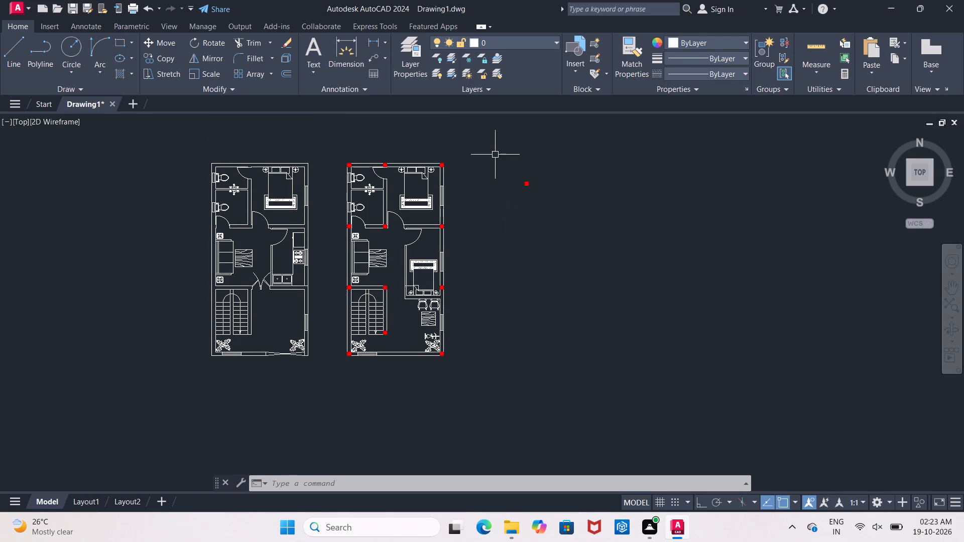
{"action": "left_click", "coordinate": [495, 155]}
{"action": "left_click", "coordinate": [554, 218]}
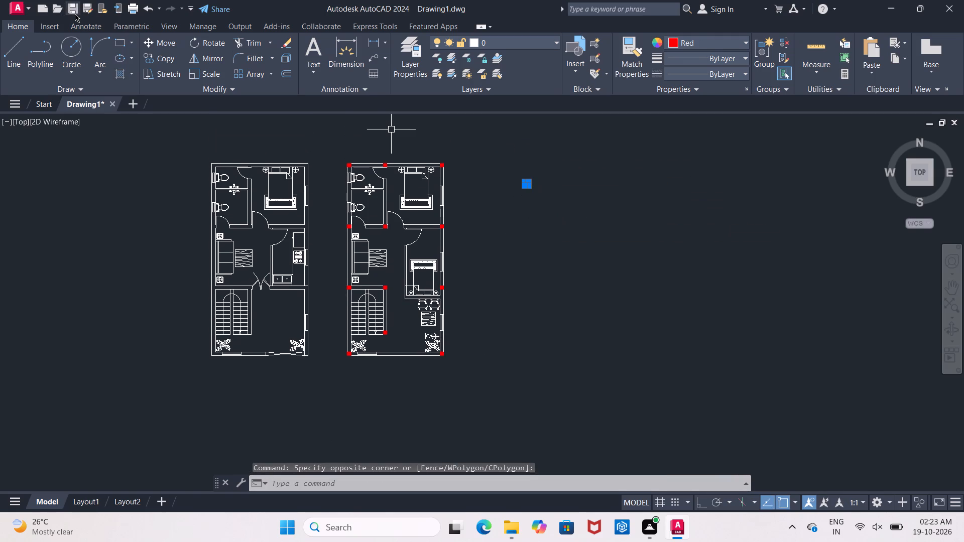
{"action": "left_click_drag", "start_coordinate": [153, 57], "coordinate": [168, 59]}
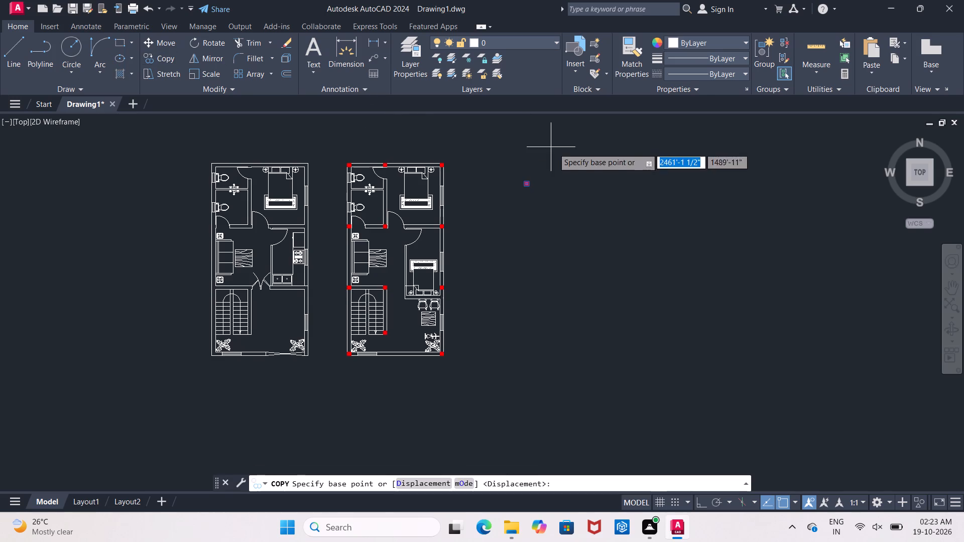
{"action": "scroll", "coordinate": [528, 182], "scroll_direction": "up", "scroll_amount": 4}
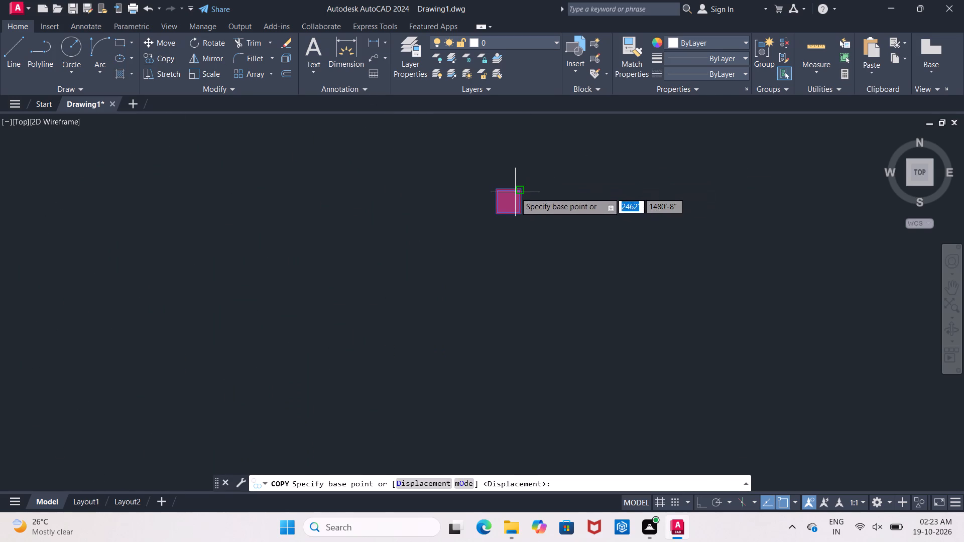
{"action": "left_click", "coordinate": [524, 189]}
{"action": "middle_click_drag", "start_coordinate": [262, 218], "coordinate": [464, 183]}
{"action": "scroll", "coordinate": [465, 182], "scroll_direction": "down", "scroll_amount": 4}
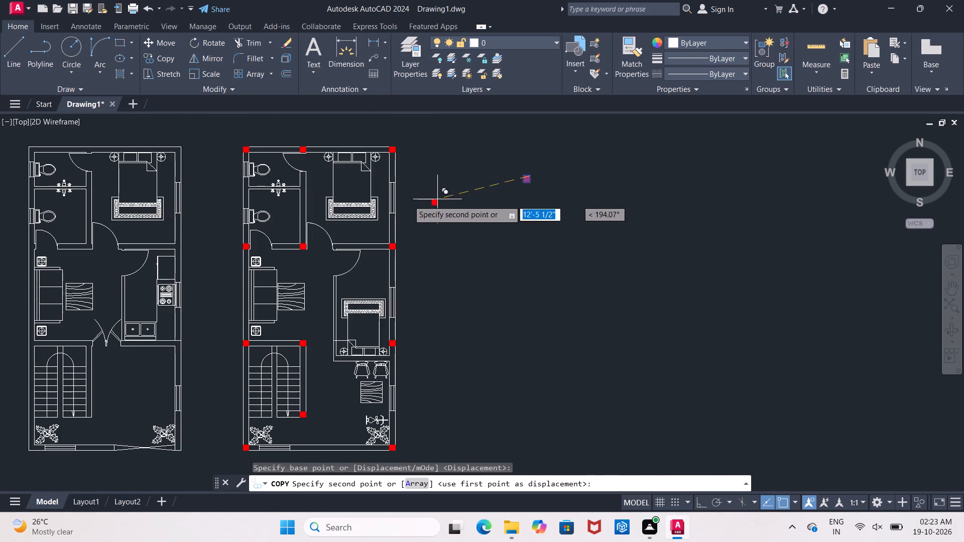
{"action": "scroll", "coordinate": [162, 155], "scroll_direction": "up", "scroll_amount": 5}
{"action": "middle_click_drag", "start_coordinate": [180, 142], "coordinate": [172, 229]}
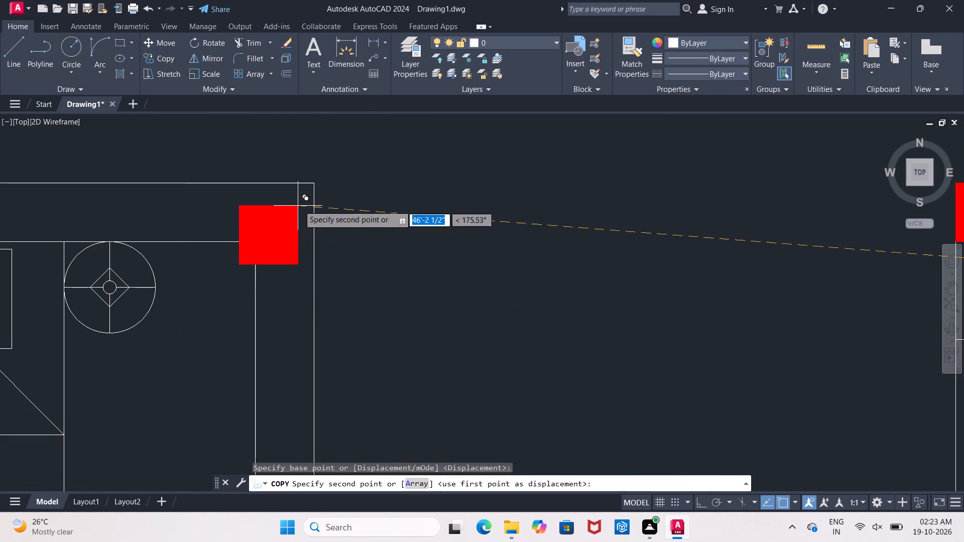
{"action": "left_click", "coordinate": [314, 186]}
Place another copy of the red square just outside the left-hand plan, west of its north-west corner.
{"action": "middle_click_drag", "start_coordinate": [201, 206], "coordinate": [471, 194]}
{"action": "scroll", "coordinate": [223, 204], "scroll_direction": "down", "scroll_amount": 1}
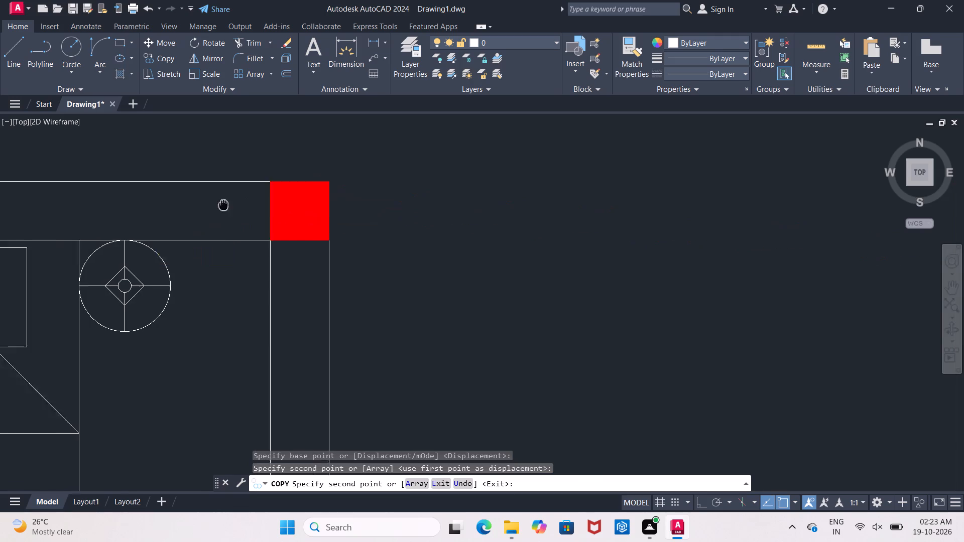
{"action": "middle_click_drag", "start_coordinate": [471, 194], "coordinate": [564, 189]}
{"action": "scroll", "coordinate": [299, 176], "scroll_direction": "down", "scroll_amount": 1}
{"action": "middle_click_drag", "start_coordinate": [298, 176], "coordinate": [712, 166]}
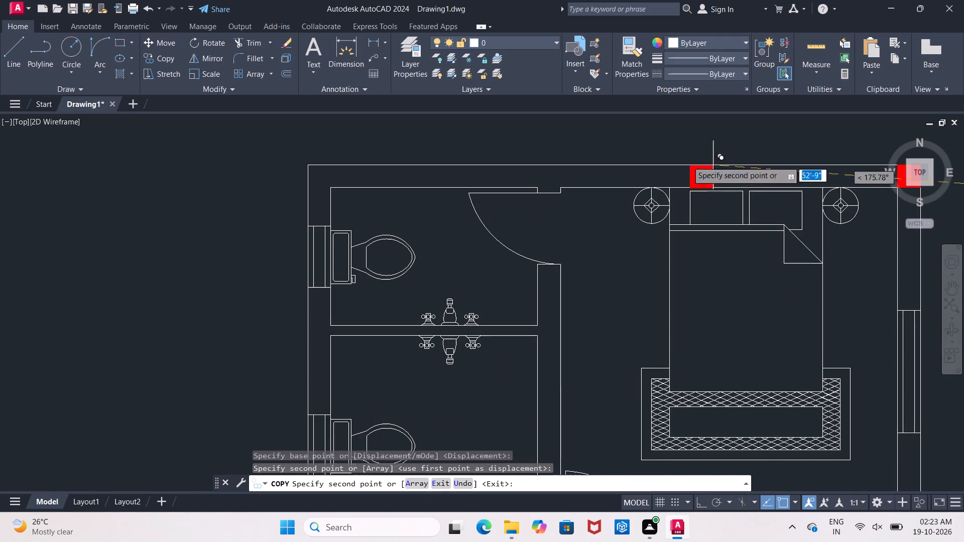
{"action": "left_click", "coordinate": [292, 165]}
{"action": "key", "text": "Escape"}
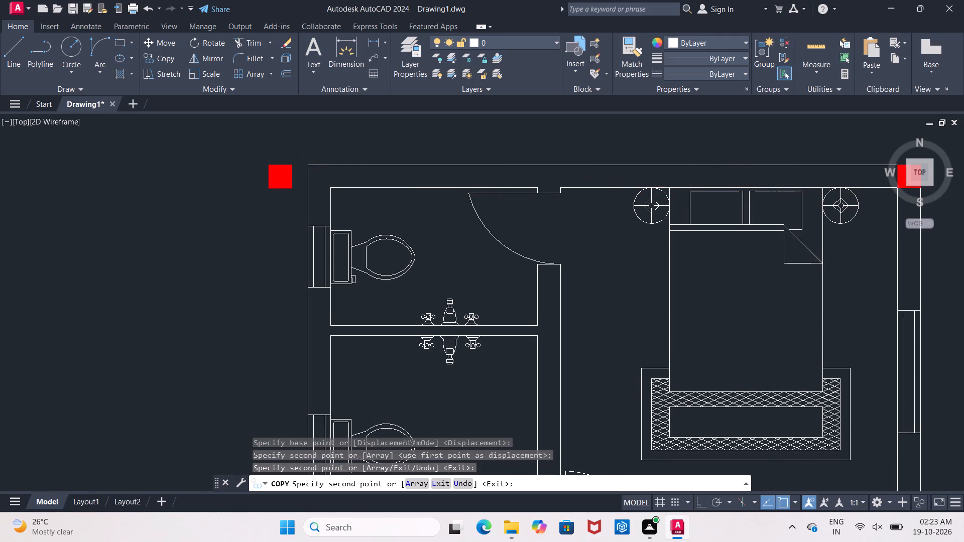
Move the red square outside the left-hand plan's north-west corner onto that outer wall corner.
{"action": "left_click", "coordinate": [243, 149]}
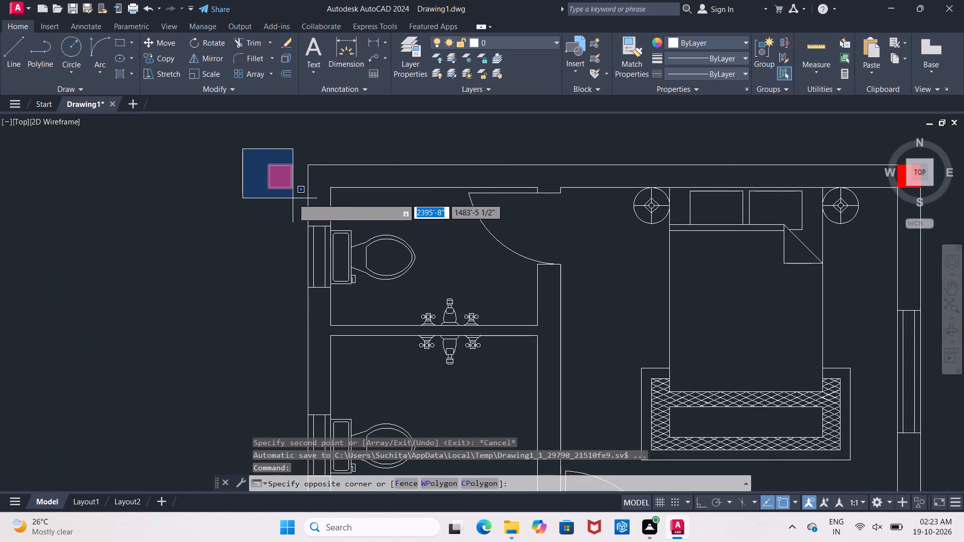
{"action": "left_click", "coordinate": [293, 198]}
{"action": "left_click", "coordinate": [160, 44]}
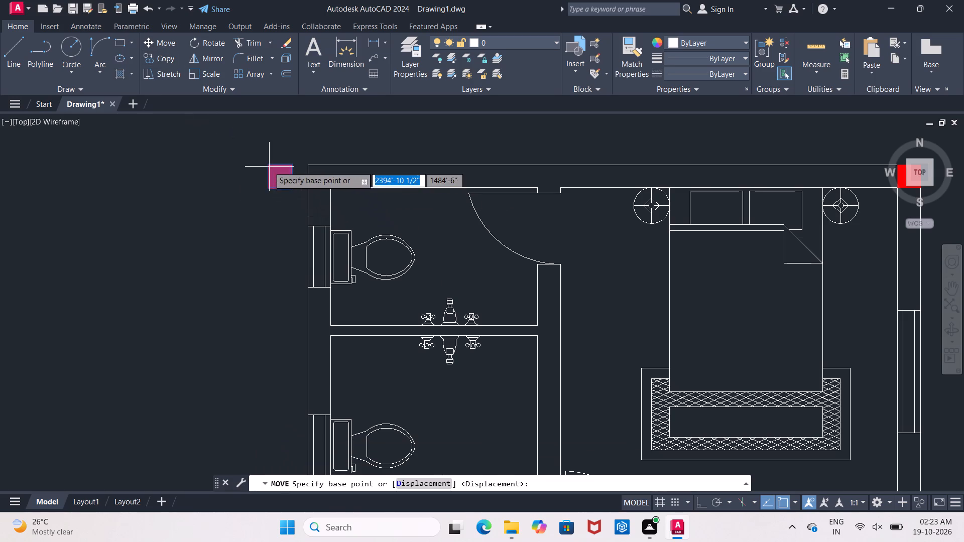
{"action": "left_click", "coordinate": [269, 166]}
{"action": "left_click", "coordinate": [310, 168]}
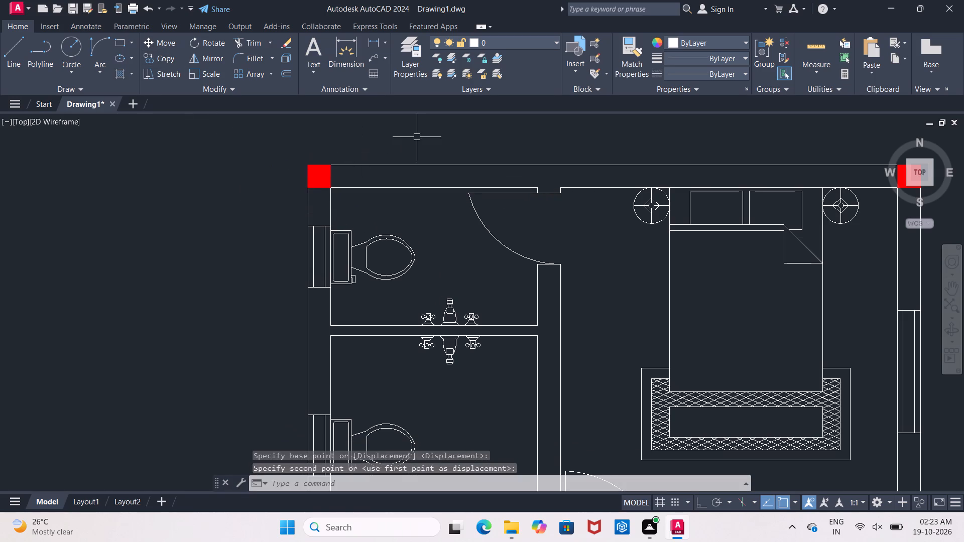
Copy the left-hand plan's north-west square 7'-6" east along the north wall and onto the west wall at the toilets' south wall.
{"action": "middle_click_drag", "start_coordinate": [417, 137], "coordinate": [299, 140]}
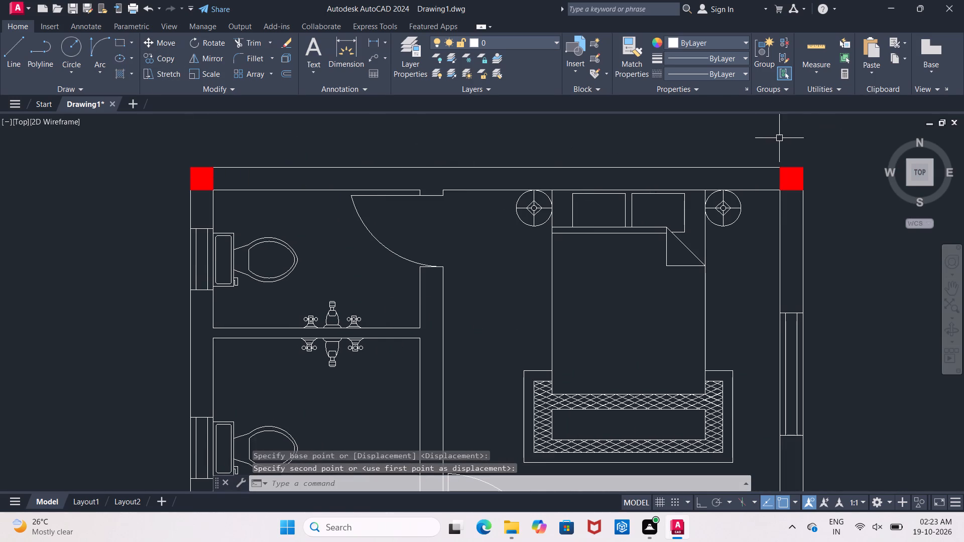
{"action": "left_click_drag", "start_coordinate": [113, 151], "coordinate": [120, 152]}
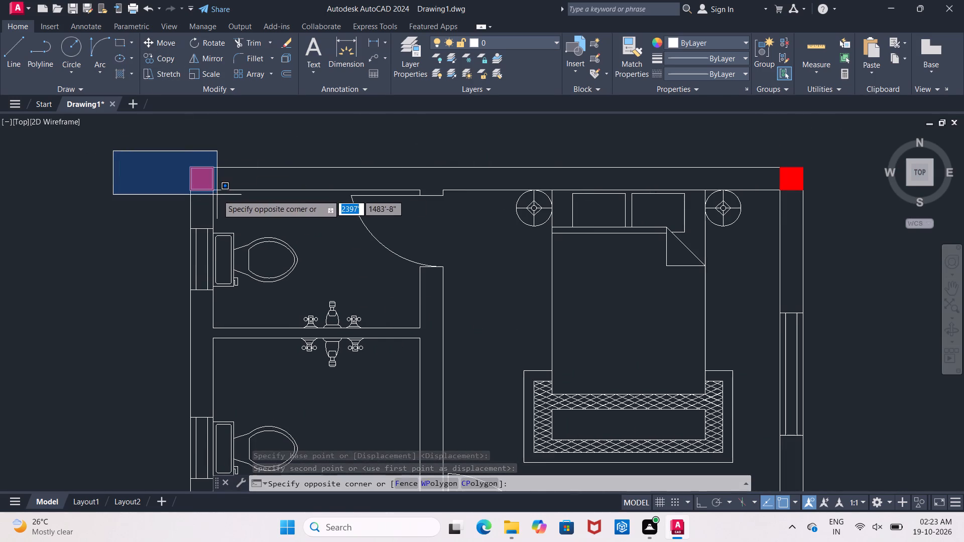
{"action": "left_click", "coordinate": [218, 195]}
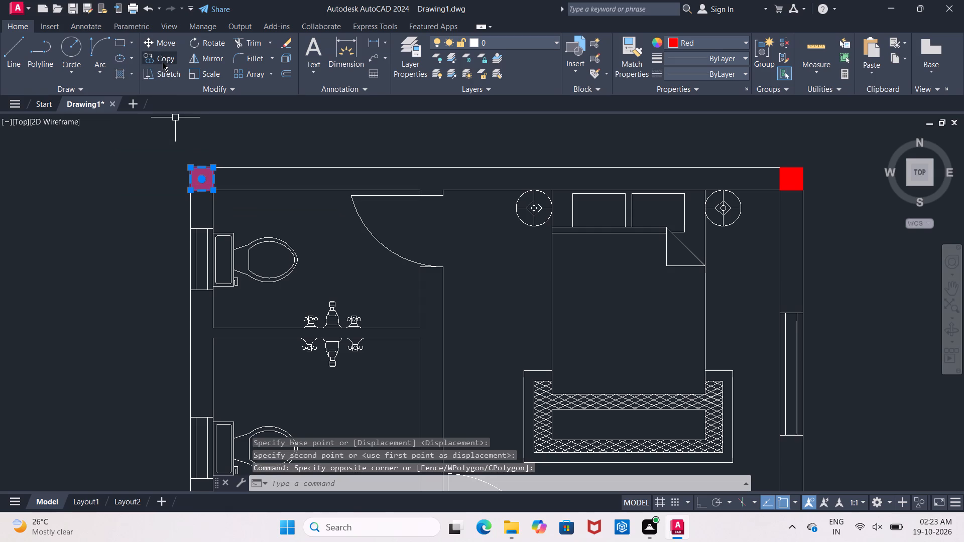
{"action": "left_click", "coordinate": [163, 60]}
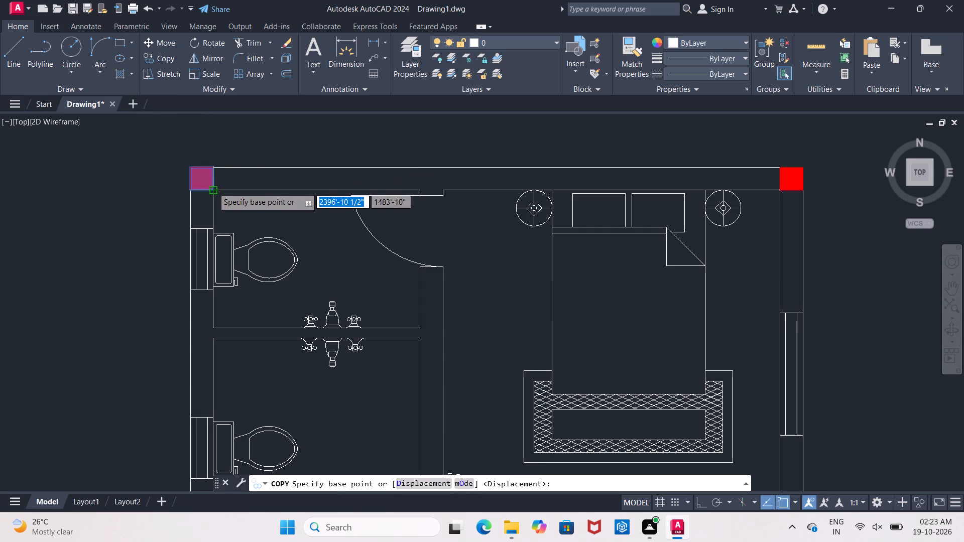
{"action": "left_click", "coordinate": [213, 188]}
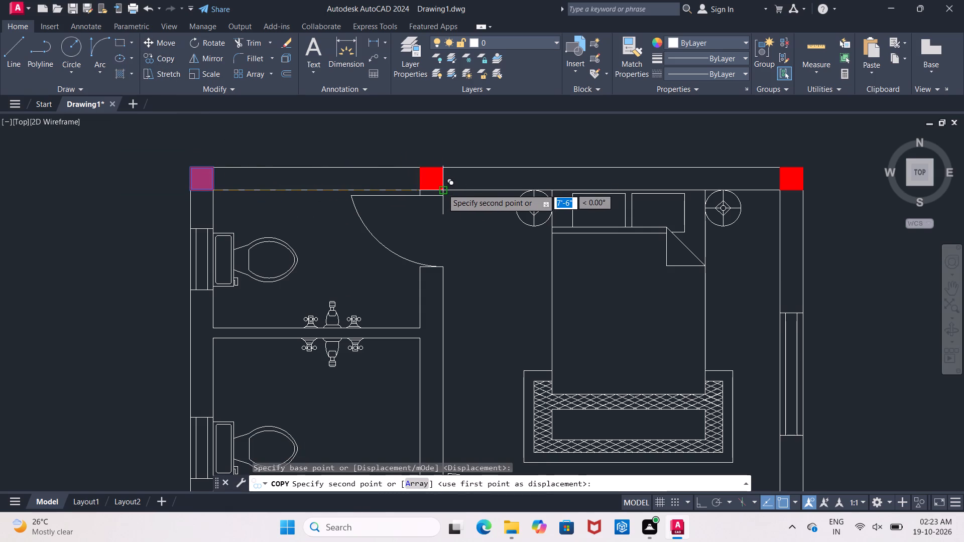
{"action": "left_click", "coordinate": [442, 189]}
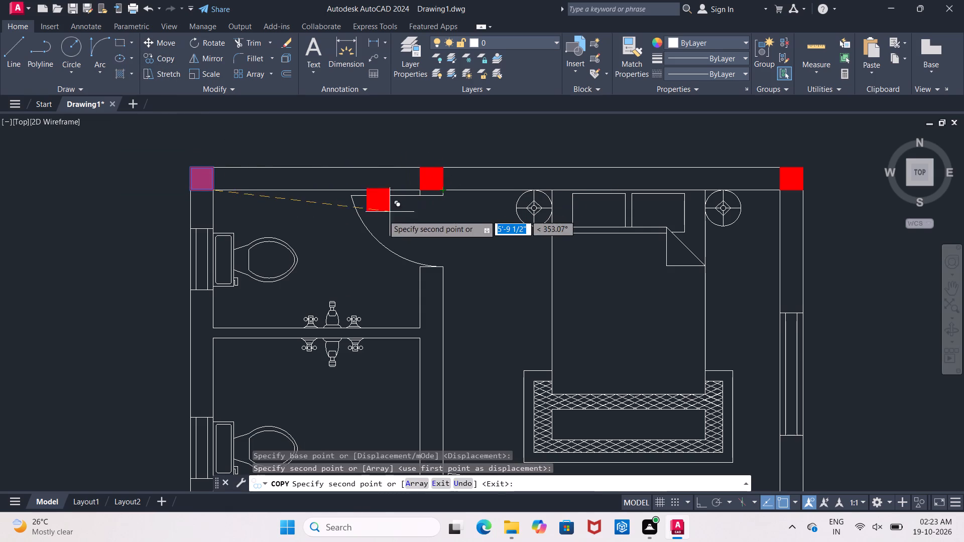
{"action": "scroll", "coordinate": [402, 196], "scroll_direction": "down", "scroll_amount": 3}
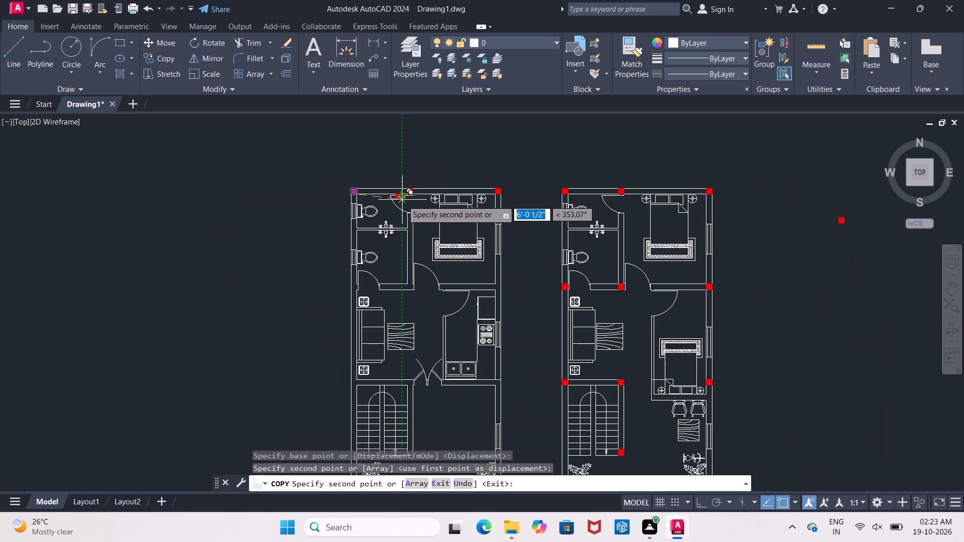
{"action": "scroll", "coordinate": [356, 292], "scroll_direction": "up", "scroll_amount": 5}
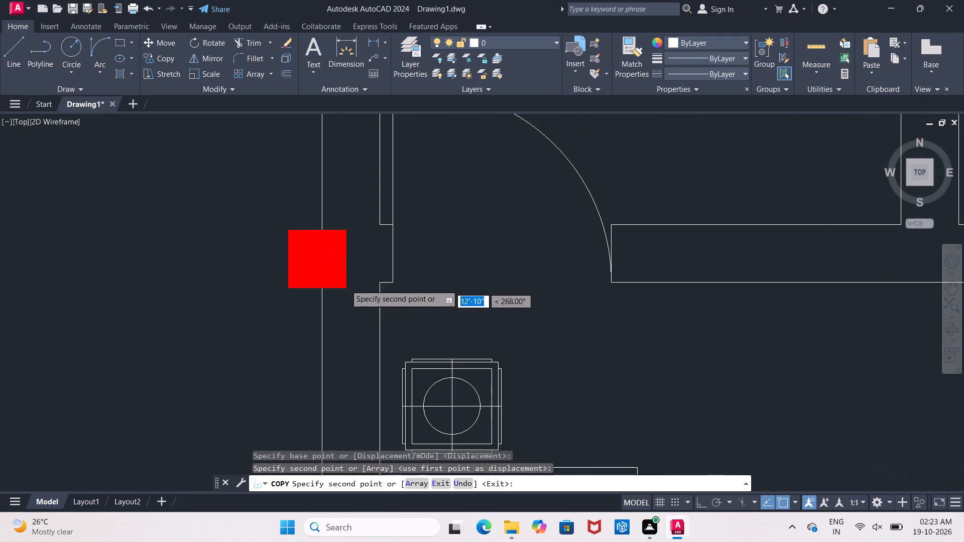
{"action": "left_click", "coordinate": [381, 280]}
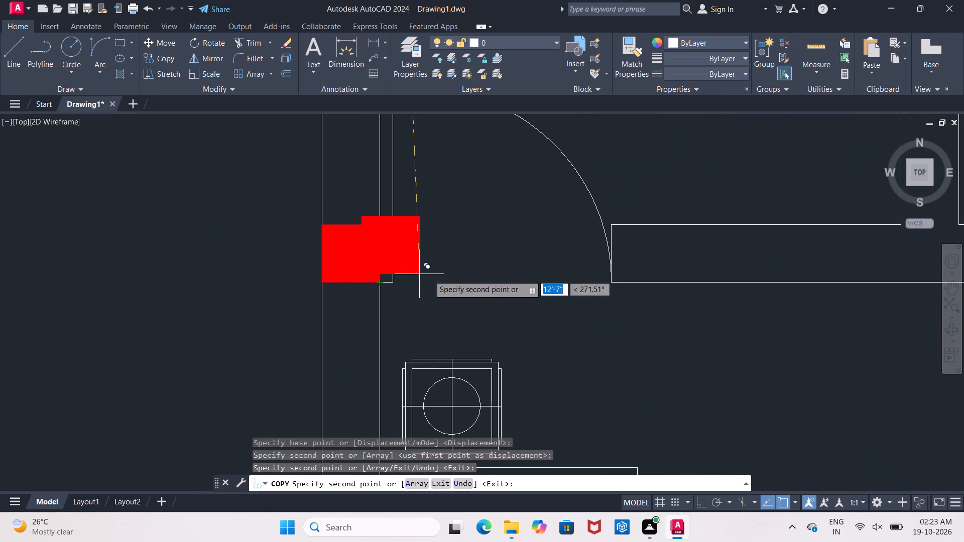
Place another copy of the square inside the left-hand plan's southern toilet, near its south-east wall junction.
{"action": "scroll", "coordinate": [496, 284], "scroll_direction": "down", "scroll_amount": 1}
{"action": "middle_click_drag", "start_coordinate": [487, 284], "coordinate": [263, 252]}
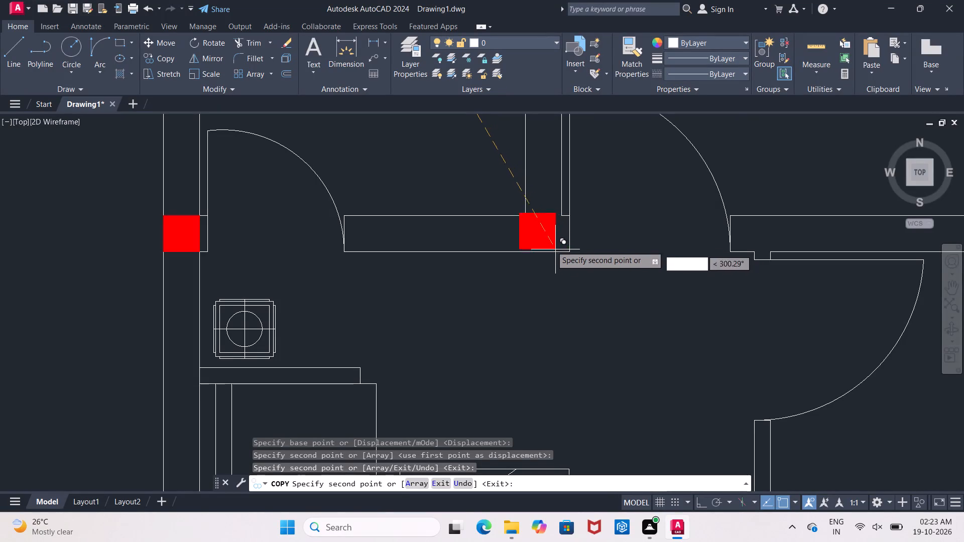
{"action": "left_click", "coordinate": [510, 206]}
{"action": "key", "text": "Escape"}
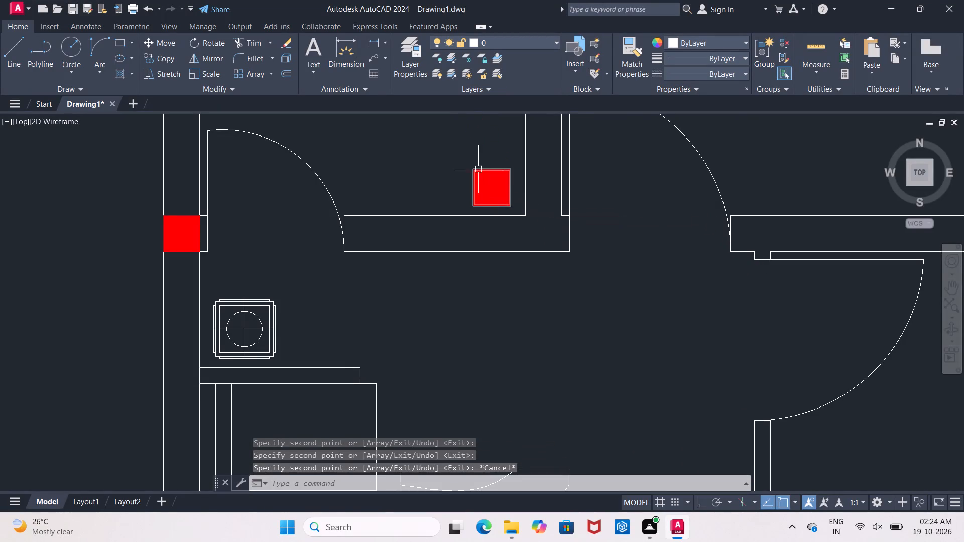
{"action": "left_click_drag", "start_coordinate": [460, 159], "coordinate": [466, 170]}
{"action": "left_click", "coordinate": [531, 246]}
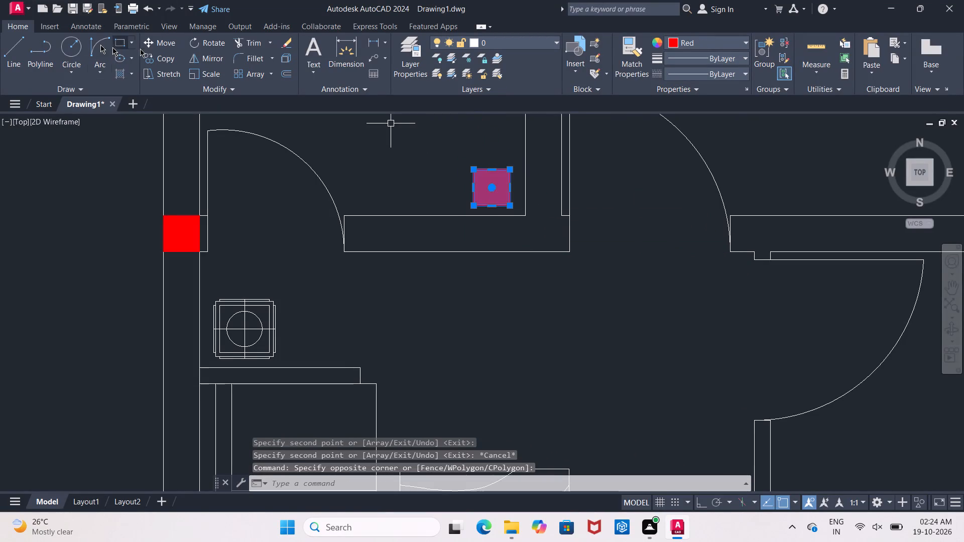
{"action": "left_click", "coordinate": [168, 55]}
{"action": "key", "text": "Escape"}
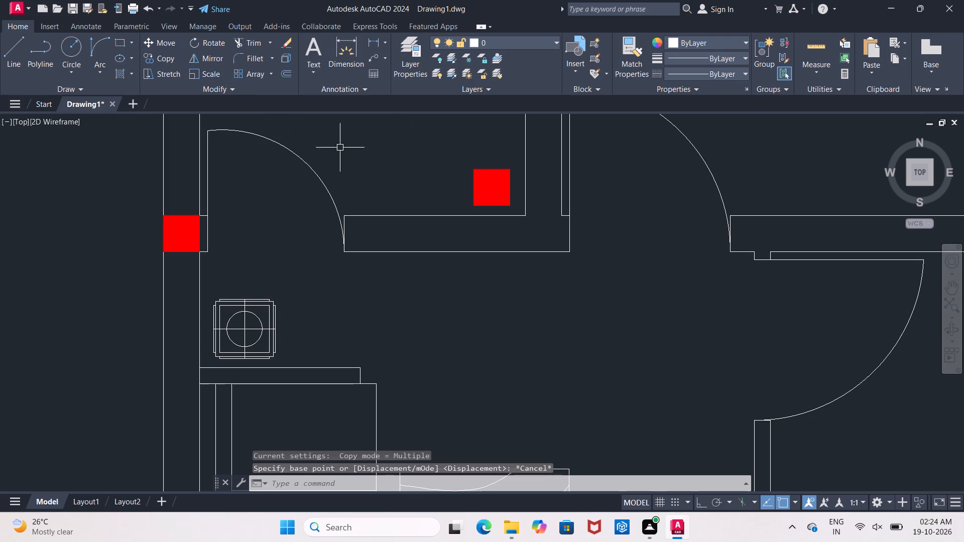
Move the red square inside the southern toilet onto the junction of the toilets' south and east walls.
{"action": "left_click_drag", "start_coordinate": [416, 149], "coordinate": [453, 153]}
{"action": "left_click", "coordinate": [546, 218]}
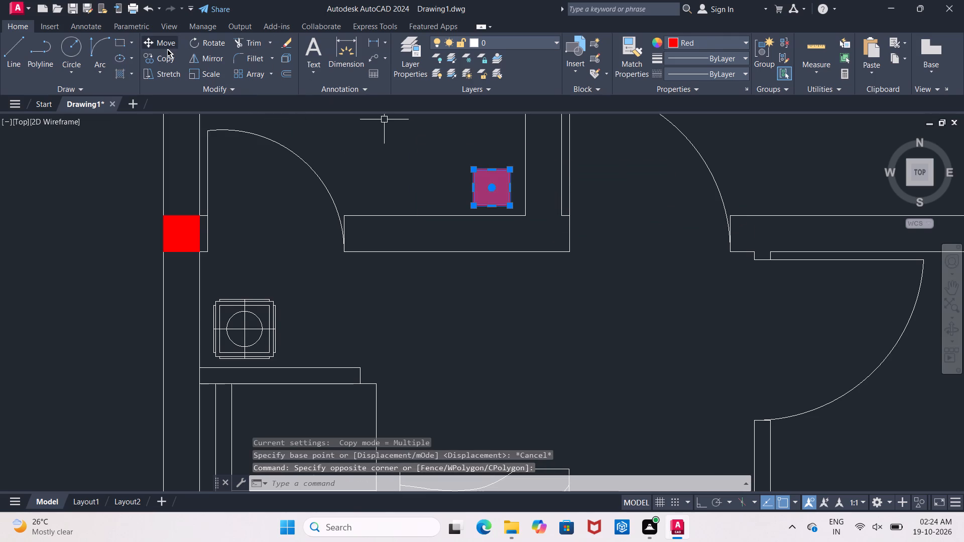
{"action": "left_click", "coordinate": [166, 48]}
{"action": "left_click", "coordinate": [511, 172]}
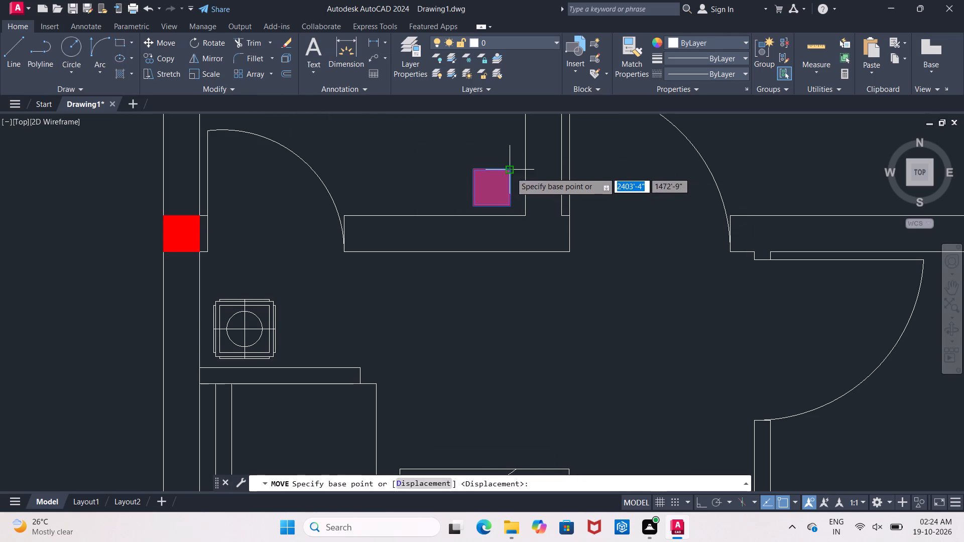
{"action": "left_click", "coordinate": [558, 218]}
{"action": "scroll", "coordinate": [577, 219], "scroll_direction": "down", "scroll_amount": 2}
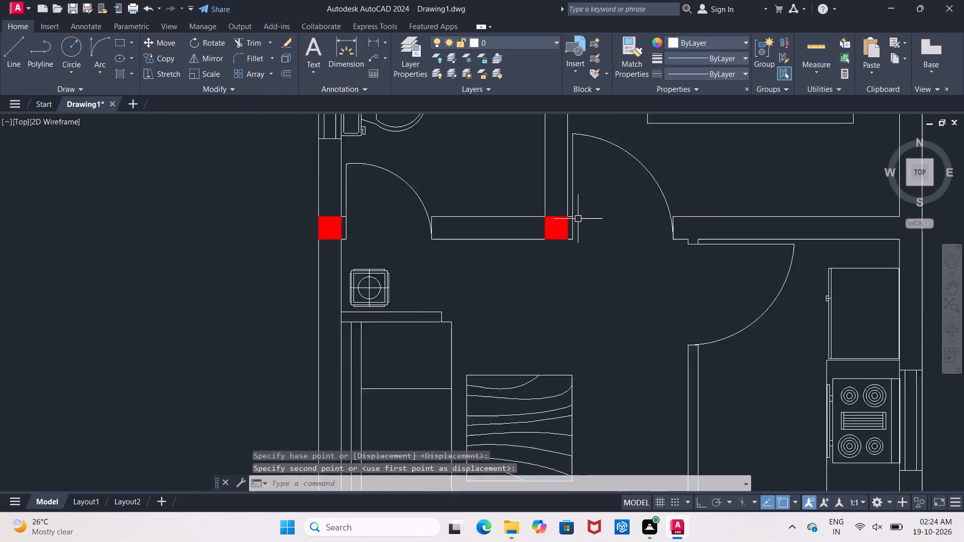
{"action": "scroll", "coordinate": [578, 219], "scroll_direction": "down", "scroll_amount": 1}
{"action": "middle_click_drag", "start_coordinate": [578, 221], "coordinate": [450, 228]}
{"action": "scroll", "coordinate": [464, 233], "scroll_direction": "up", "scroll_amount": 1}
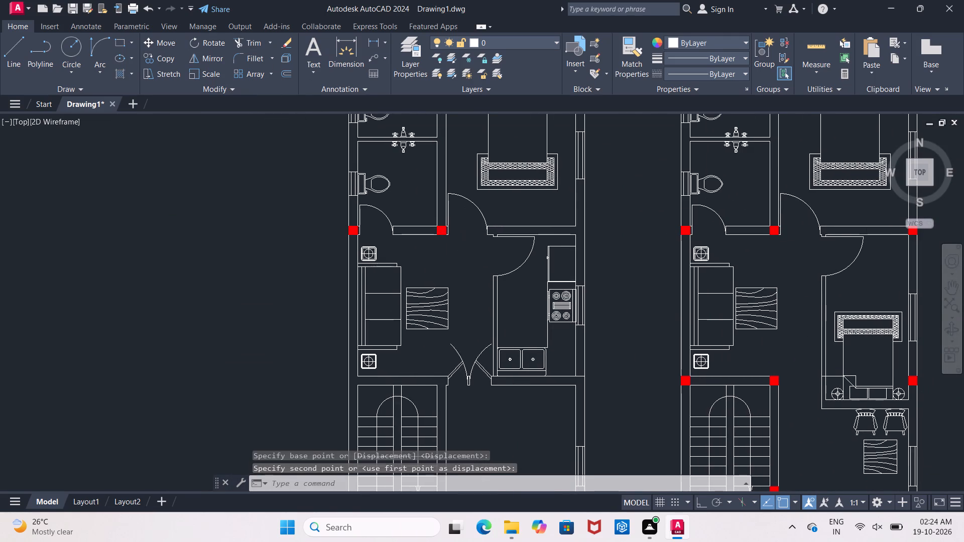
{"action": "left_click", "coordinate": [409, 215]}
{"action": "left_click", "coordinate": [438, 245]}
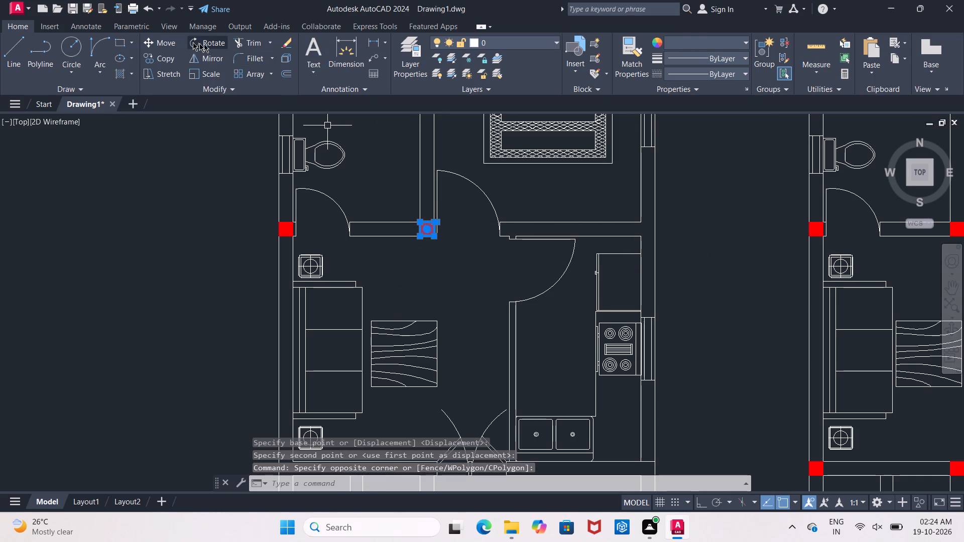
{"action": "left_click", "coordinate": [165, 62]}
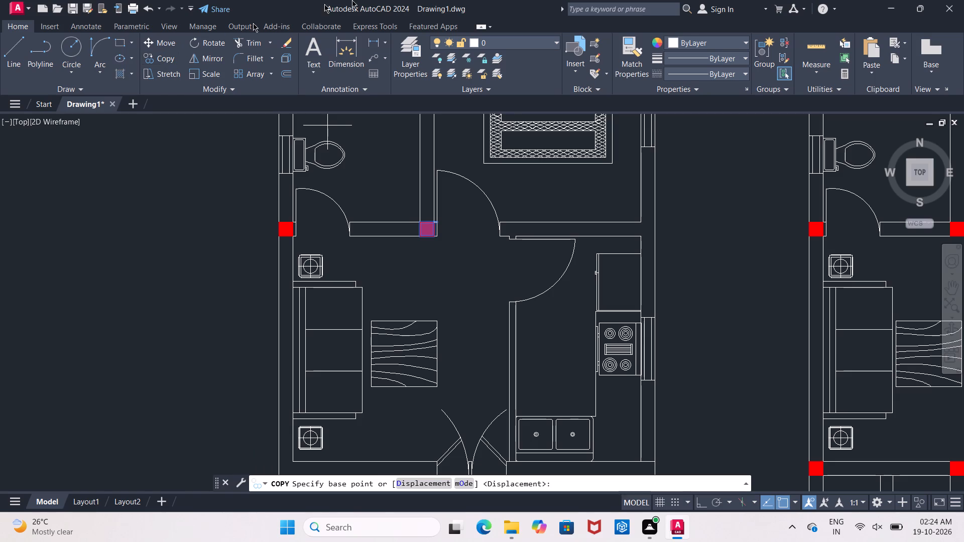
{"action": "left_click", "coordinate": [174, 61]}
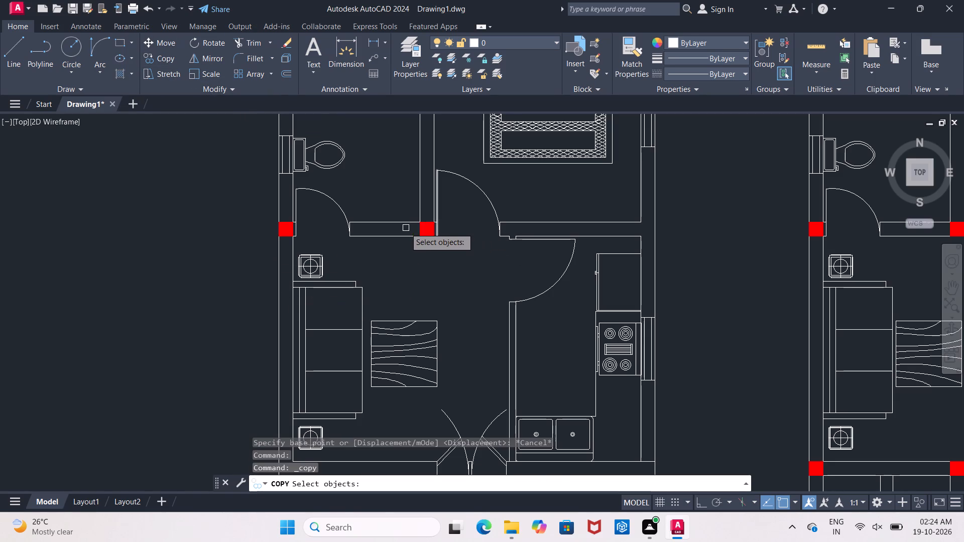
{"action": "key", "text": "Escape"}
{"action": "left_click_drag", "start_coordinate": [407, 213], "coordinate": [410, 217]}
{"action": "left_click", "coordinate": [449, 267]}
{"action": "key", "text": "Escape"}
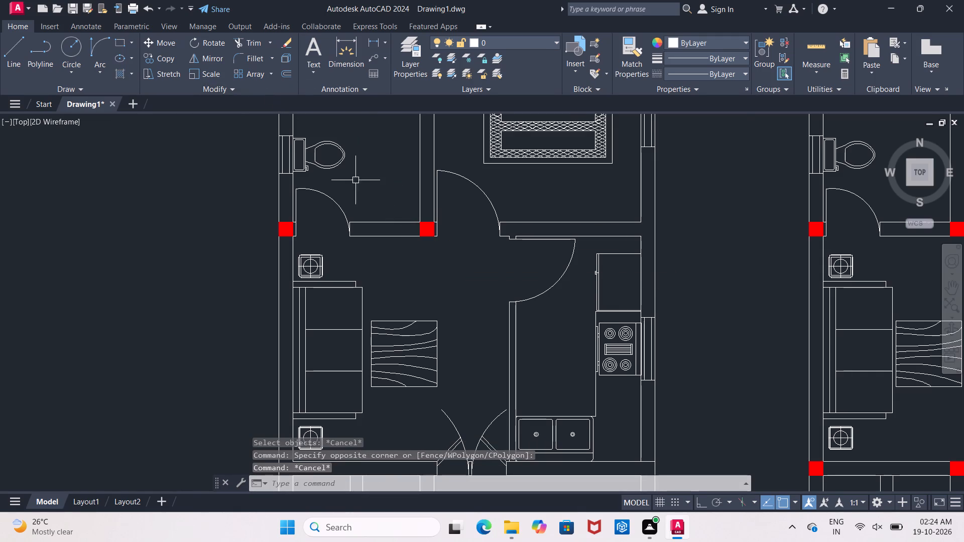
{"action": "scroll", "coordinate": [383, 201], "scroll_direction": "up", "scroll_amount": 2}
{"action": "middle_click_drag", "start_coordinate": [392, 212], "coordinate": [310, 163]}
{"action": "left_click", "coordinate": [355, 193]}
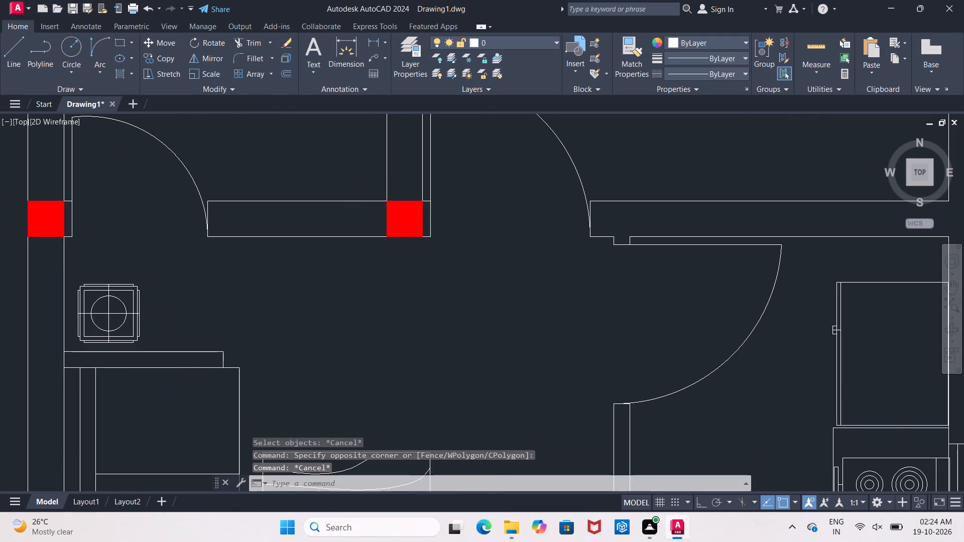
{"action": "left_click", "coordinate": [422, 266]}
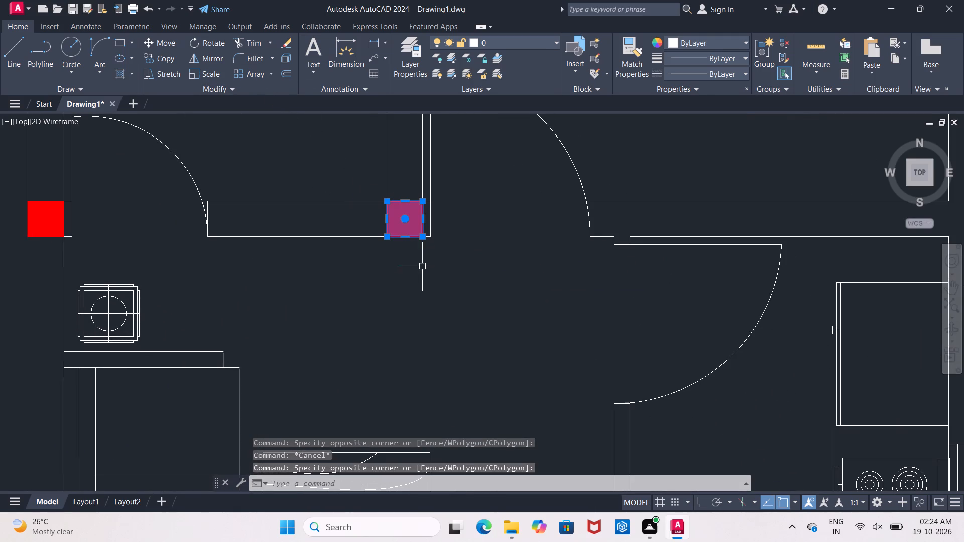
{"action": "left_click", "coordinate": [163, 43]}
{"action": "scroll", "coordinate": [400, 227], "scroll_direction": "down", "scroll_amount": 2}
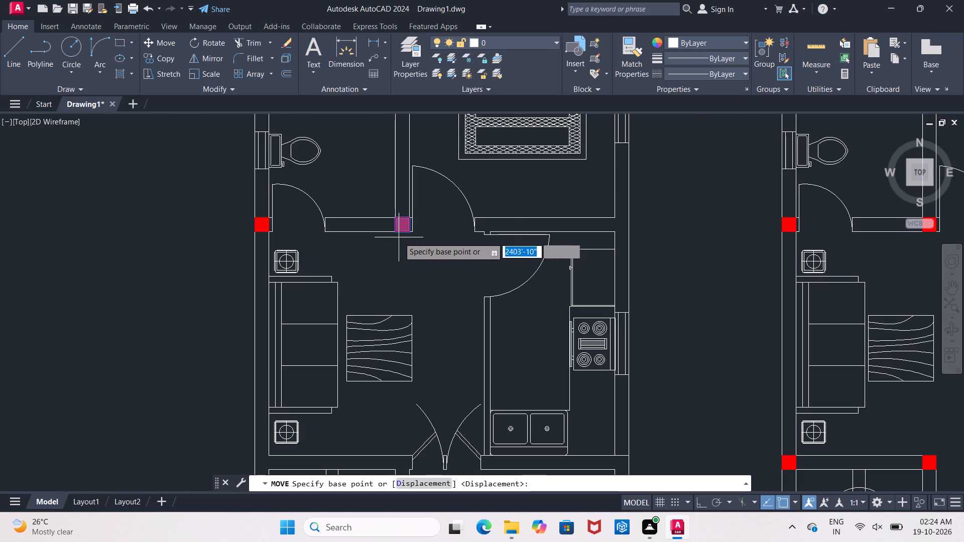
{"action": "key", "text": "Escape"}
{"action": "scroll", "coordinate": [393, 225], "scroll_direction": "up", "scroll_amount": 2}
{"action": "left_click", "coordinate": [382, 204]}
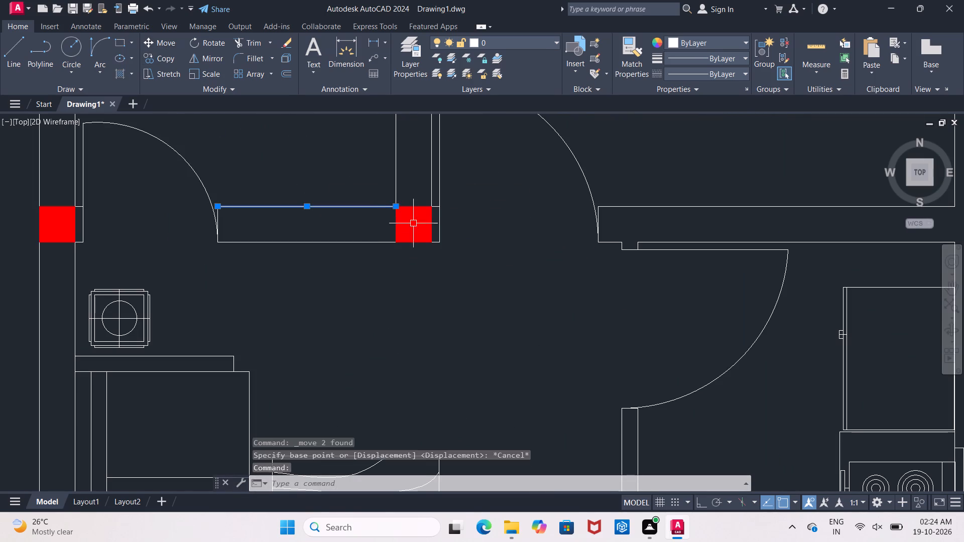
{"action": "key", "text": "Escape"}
Copy the red square at the southern toilet's south-east junction 11'-9" east onto the left-hand plan's east wall.
{"action": "left_click", "coordinate": [386, 194]}
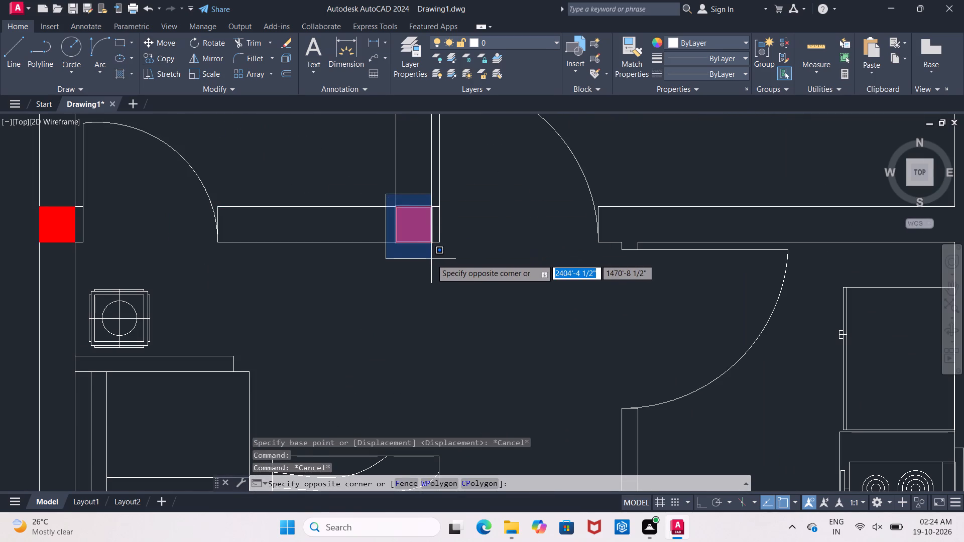
{"action": "left_click", "coordinate": [431, 259]}
{"action": "left_click", "coordinate": [172, 55]}
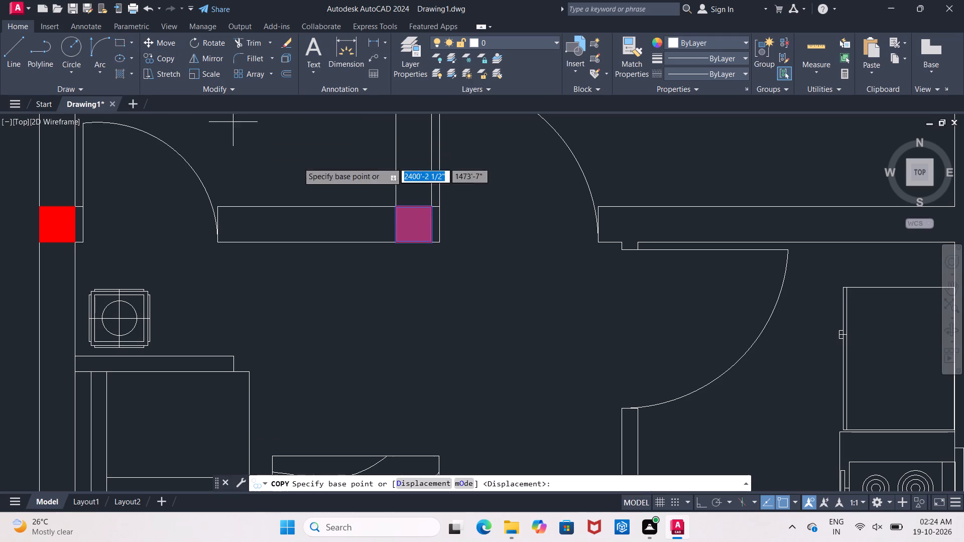
{"action": "scroll", "coordinate": [422, 215], "scroll_direction": "down", "scroll_amount": 1}
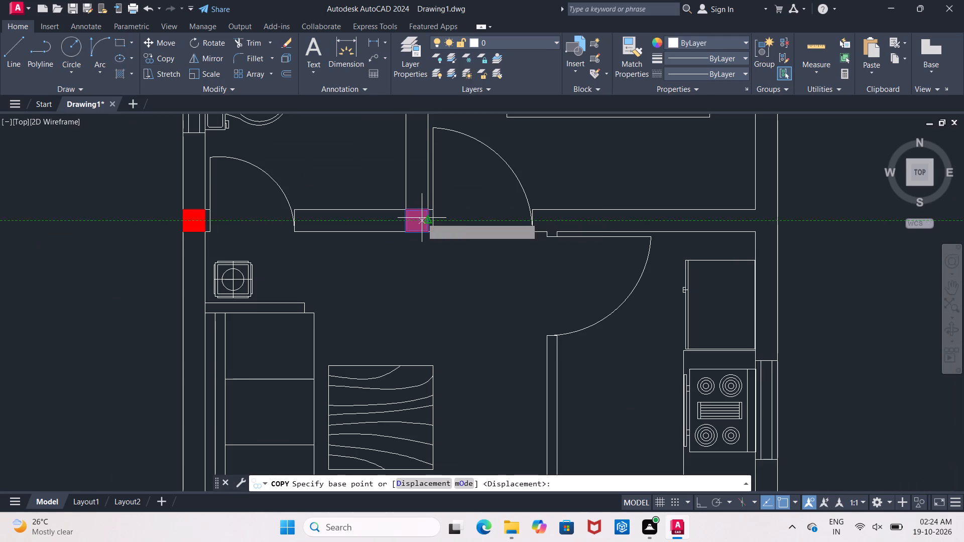
{"action": "left_click", "coordinate": [406, 210]}
{"action": "middle_click_drag", "start_coordinate": [570, 196], "coordinate": [219, 225]}
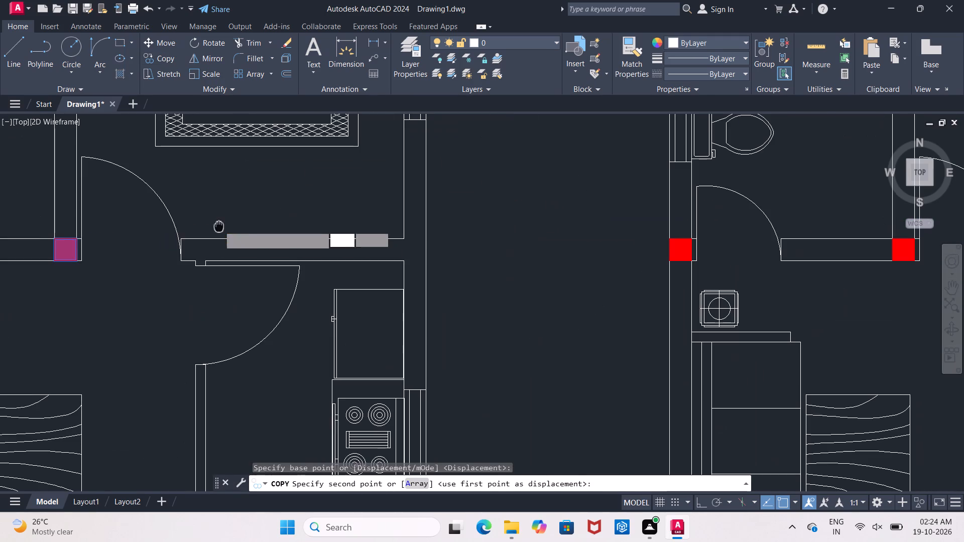
{"action": "scroll", "coordinate": [414, 243], "scroll_direction": "up", "scroll_amount": 2}
{"action": "left_click", "coordinate": [382, 233]}
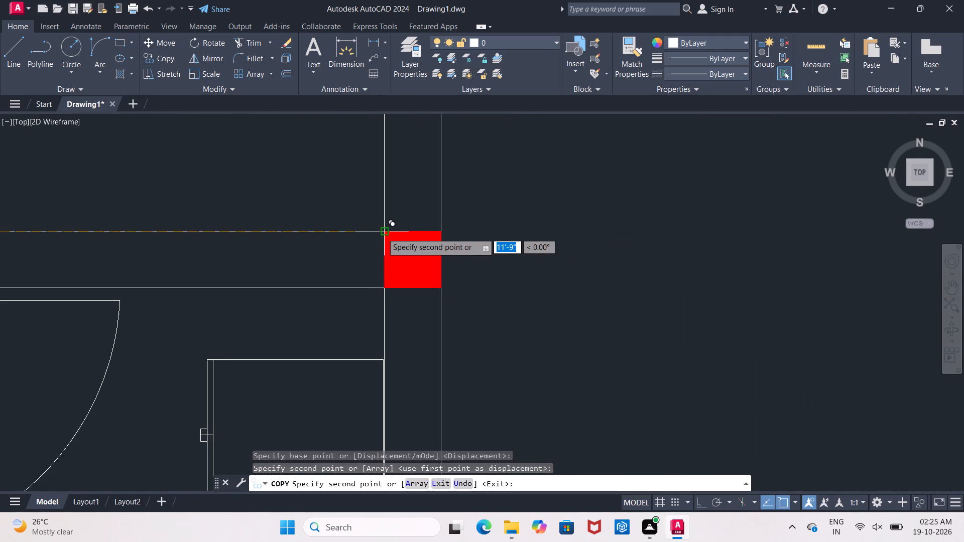
Place another copy of the square directly below the left-hand plan's outer south-west corner.
{"action": "scroll", "coordinate": [382, 239], "scroll_direction": "down", "scroll_amount": 3}
{"action": "middle_click_drag", "start_coordinate": [387, 272], "coordinate": [407, 144]}
{"action": "scroll", "coordinate": [416, 161], "scroll_direction": "down", "scroll_amount": 3}
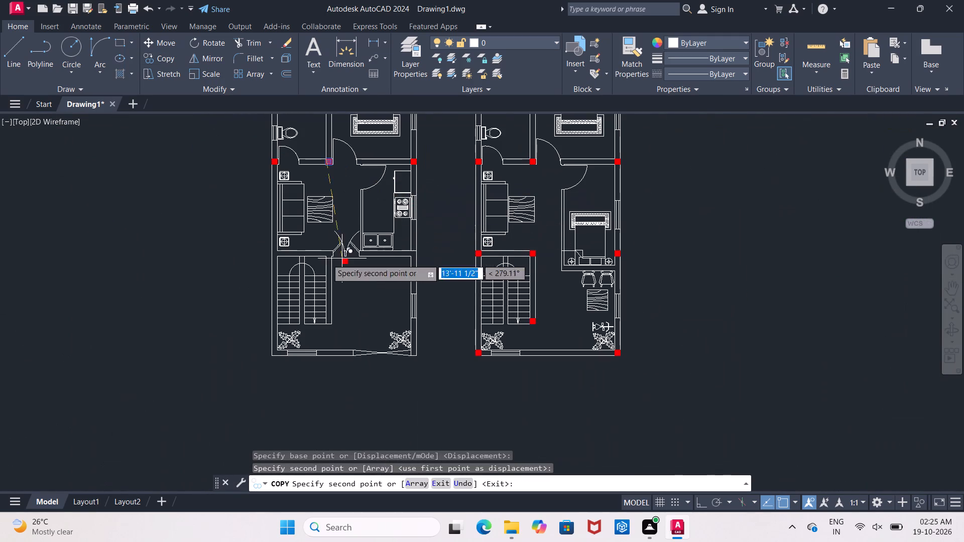
{"action": "scroll", "coordinate": [273, 350], "scroll_direction": "up", "scroll_amount": 1}
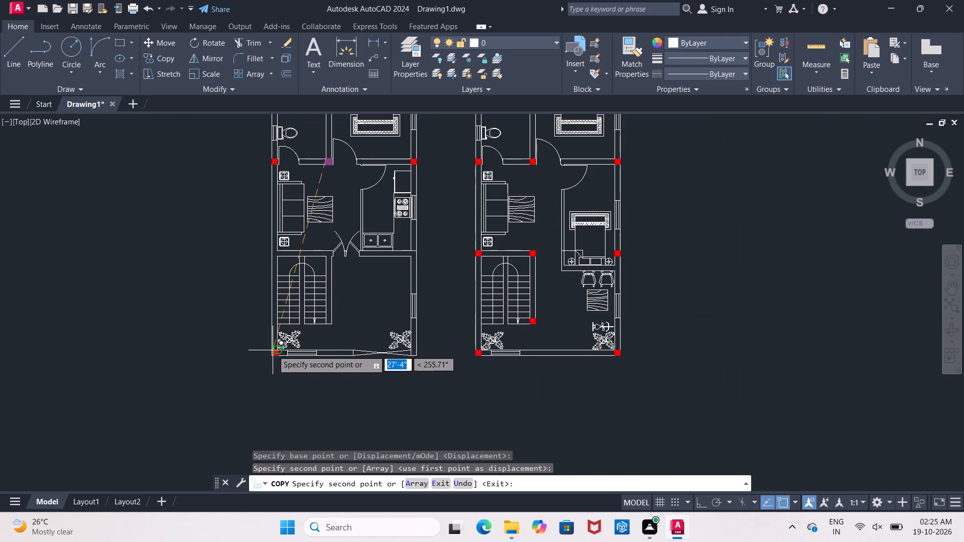
{"action": "scroll", "coordinate": [273, 350], "scroll_direction": "up", "scroll_amount": 4}
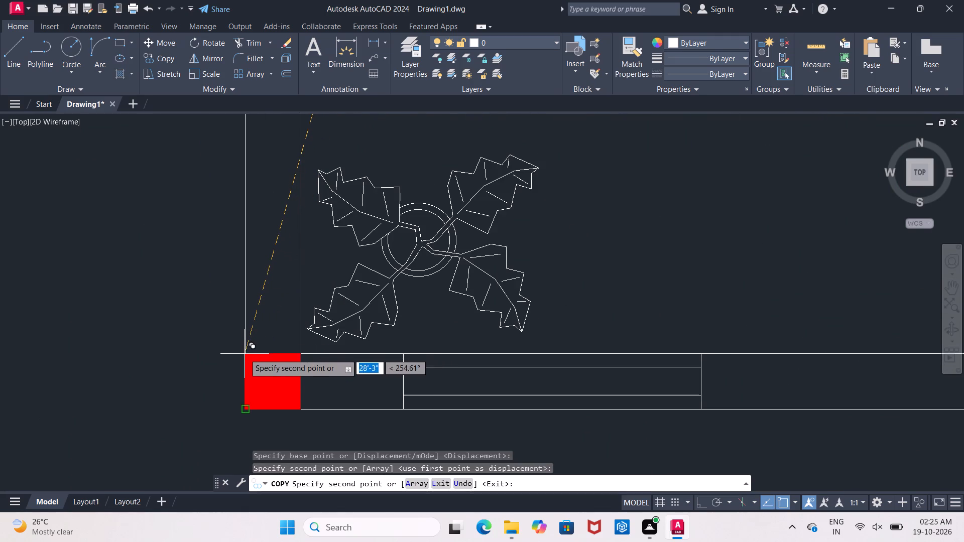
{"action": "left_click", "coordinate": [245, 354]}
{"action": "key", "text": "Escape"}
Move the red square below the left-hand plan's south-west corner up onto that outer wall corner.
{"action": "scroll", "coordinate": [281, 340], "scroll_direction": "down", "scroll_amount": 2}
{"action": "middle_click_drag", "start_coordinate": [277, 335], "coordinate": [259, 282]}
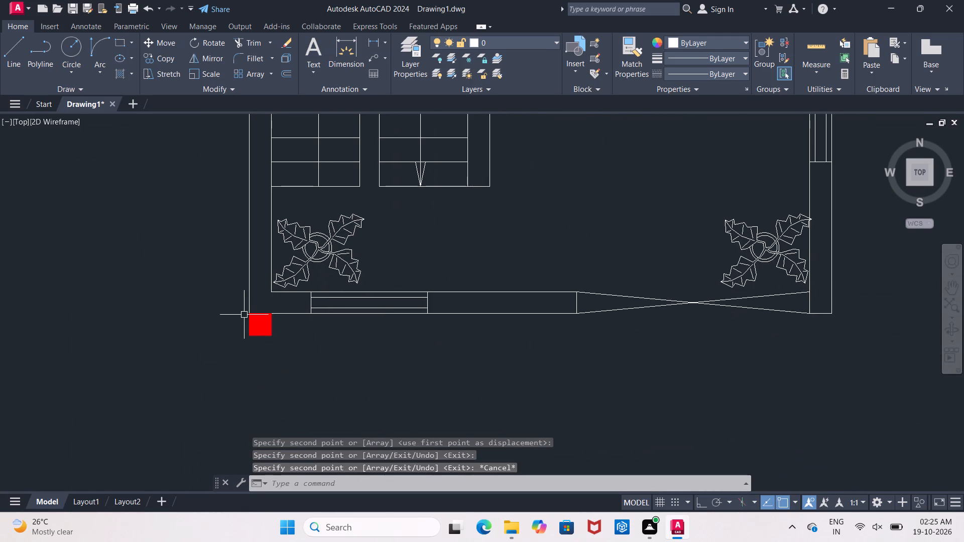
{"action": "left_click_drag", "start_coordinate": [238, 312], "coordinate": [247, 313]}
{"action": "left_click", "coordinate": [277, 341]}
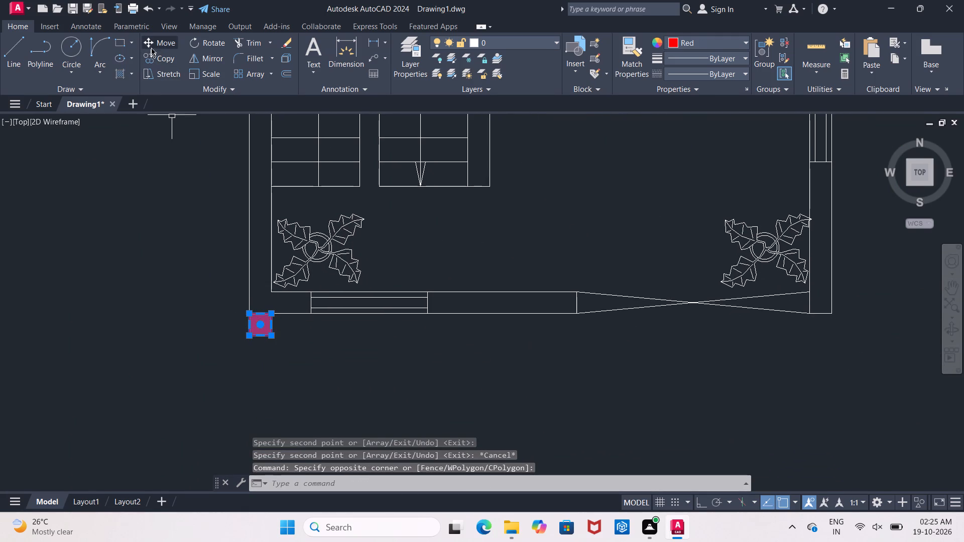
{"action": "left_click", "coordinate": [151, 47]}
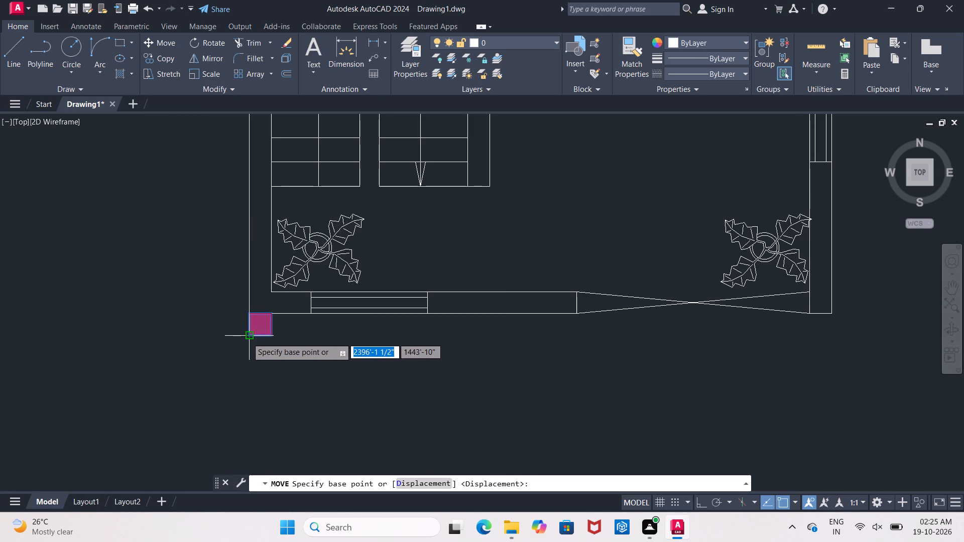
{"action": "left_click", "coordinate": [248, 338]}
{"action": "left_click", "coordinate": [249, 312]}
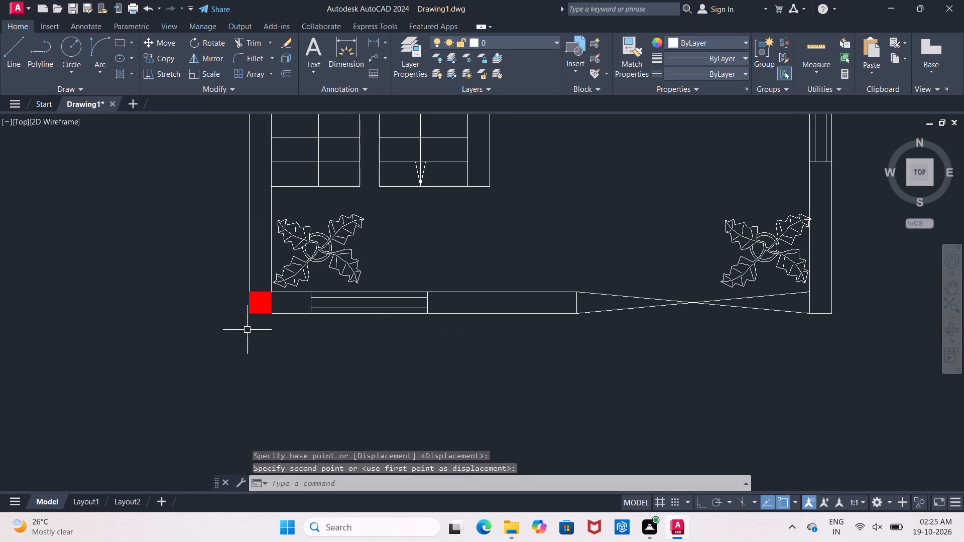
Copy the left-hand plan's south-west corner square onto the outer south-east wall corner.
{"action": "scroll", "coordinate": [286, 340], "scroll_direction": "up", "scroll_amount": 3}
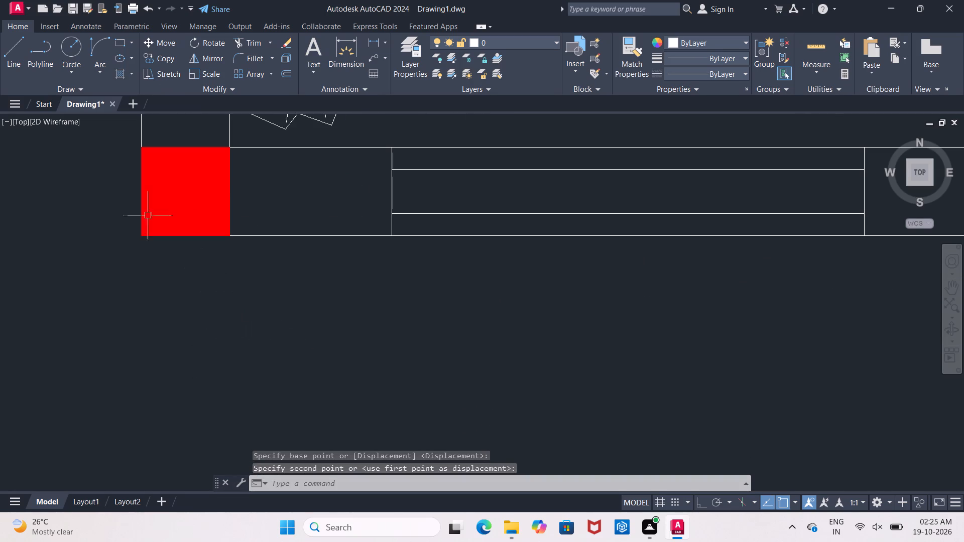
{"action": "left_click_drag", "start_coordinate": [102, 144], "coordinate": [132, 151]}
{"action": "left_click", "coordinate": [239, 257]}
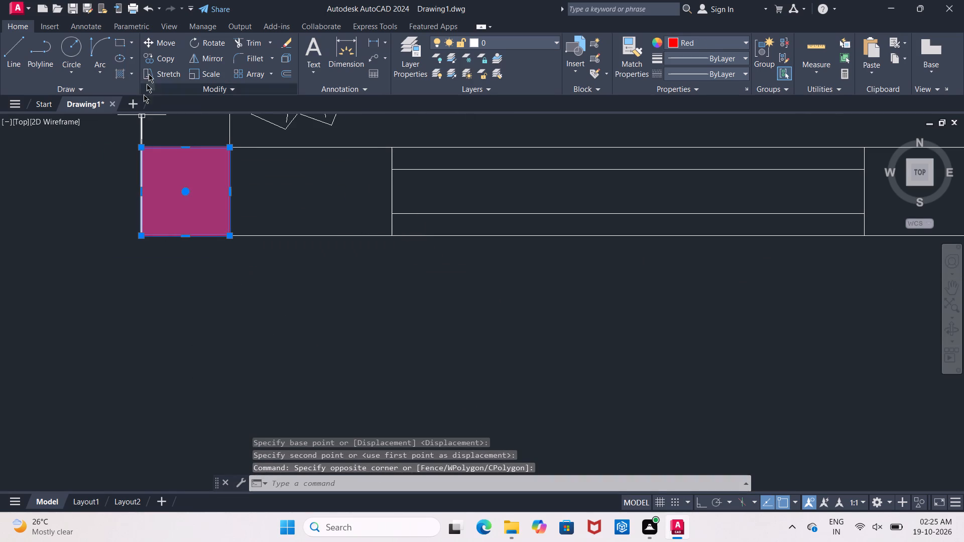
{"action": "left_click", "coordinate": [153, 56]}
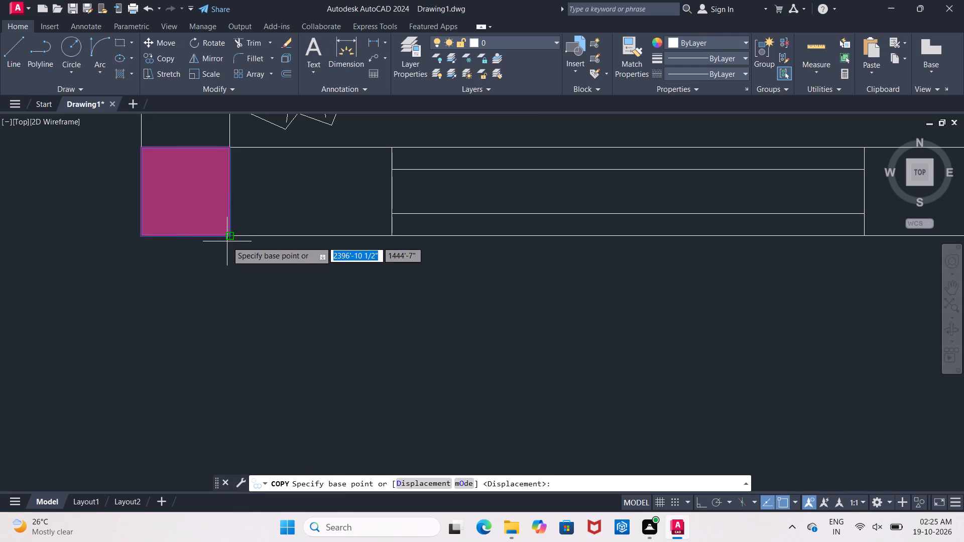
{"action": "left_click", "coordinate": [227, 241]}
{"action": "middle_click_drag", "start_coordinate": [291, 285], "coordinate": [145, 308]}
{"action": "scroll", "coordinate": [153, 310], "scroll_direction": "down", "scroll_amount": 3}
{"action": "scroll", "coordinate": [261, 317], "scroll_direction": "down", "scroll_amount": 1}
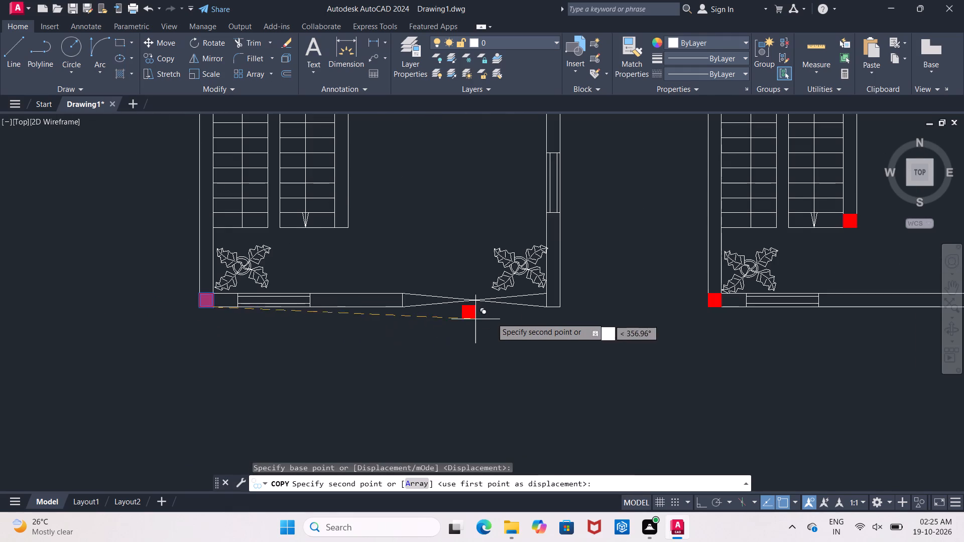
{"action": "scroll", "coordinate": [500, 317], "scroll_direction": "down", "scroll_amount": 1}
{"action": "scroll", "coordinate": [517, 313], "scroll_direction": "up", "scroll_amount": 4}
{"action": "middle_click_drag", "start_coordinate": [482, 308], "coordinate": [185, 294]}
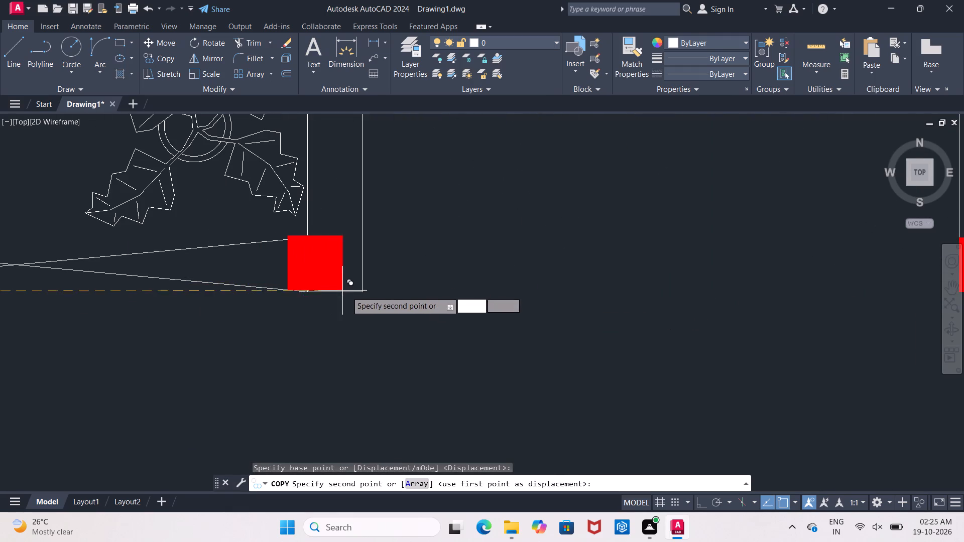
{"action": "left_click", "coordinate": [359, 293]}
Place another copy of the square south of the left-hand plan's double door, just east of the staircase wall.
{"action": "scroll", "coordinate": [210, 336], "scroll_direction": "down", "scroll_amount": 2}
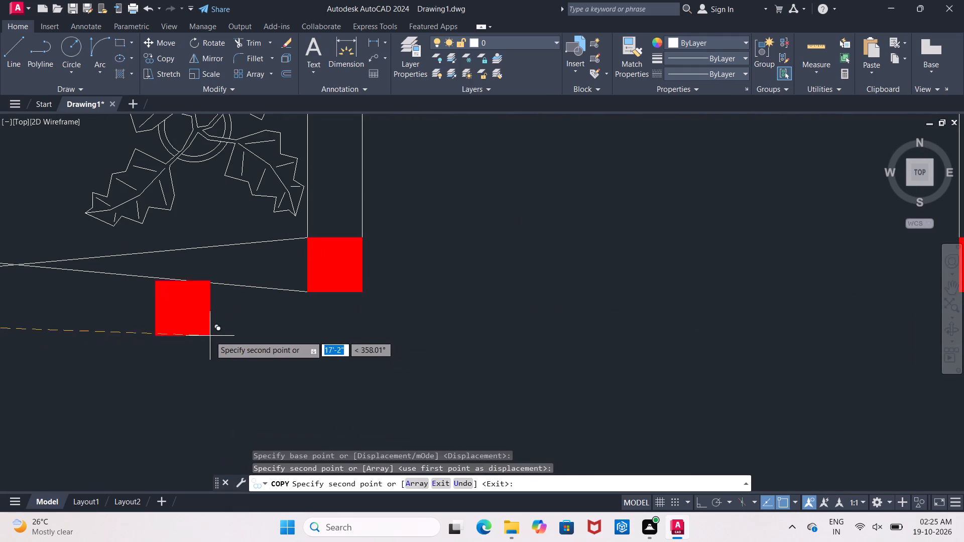
{"action": "scroll", "coordinate": [218, 336], "scroll_direction": "down", "scroll_amount": 4}
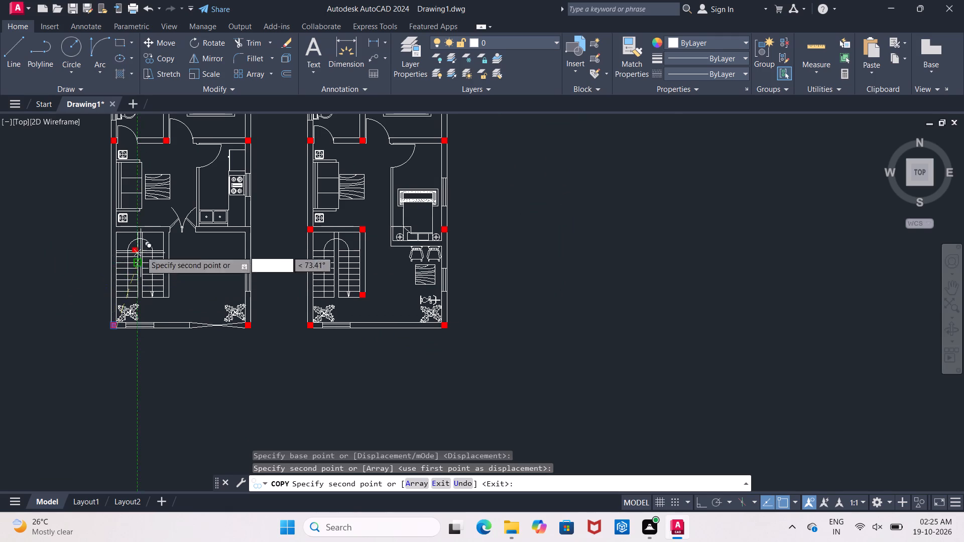
{"action": "scroll", "coordinate": [162, 239], "scroll_direction": "up", "scroll_amount": 4}
{"action": "left_click_drag", "start_coordinate": [263, 275], "coordinate": [265, 275]}
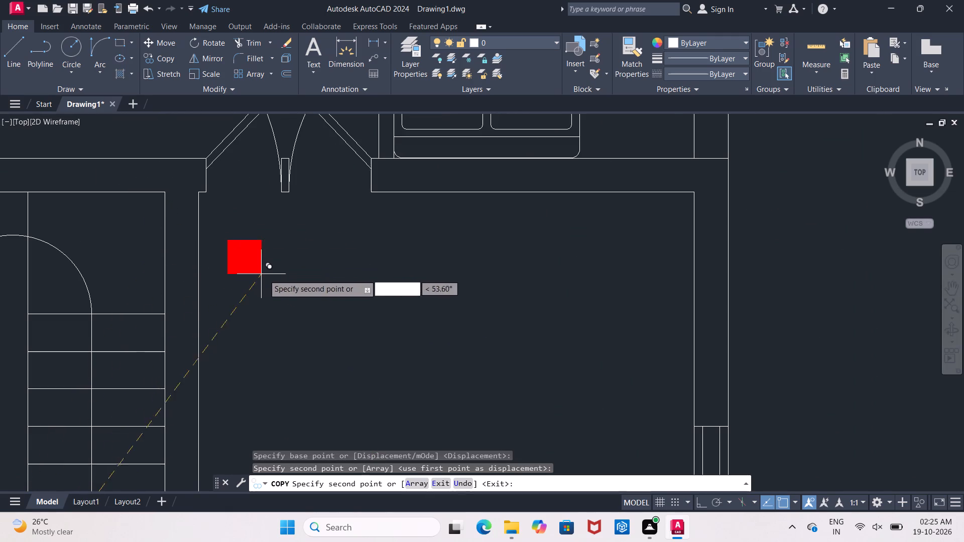
{"action": "left_click_drag", "start_coordinate": [265, 275], "coordinate": [275, 277]}
{"action": "key", "text": "Escape"}
Move the red square below the double door onto the junction of the staircase's north and east walls.
{"action": "left_click_drag", "start_coordinate": [218, 226], "coordinate": [227, 238]}
{"action": "left_click", "coordinate": [283, 307]}
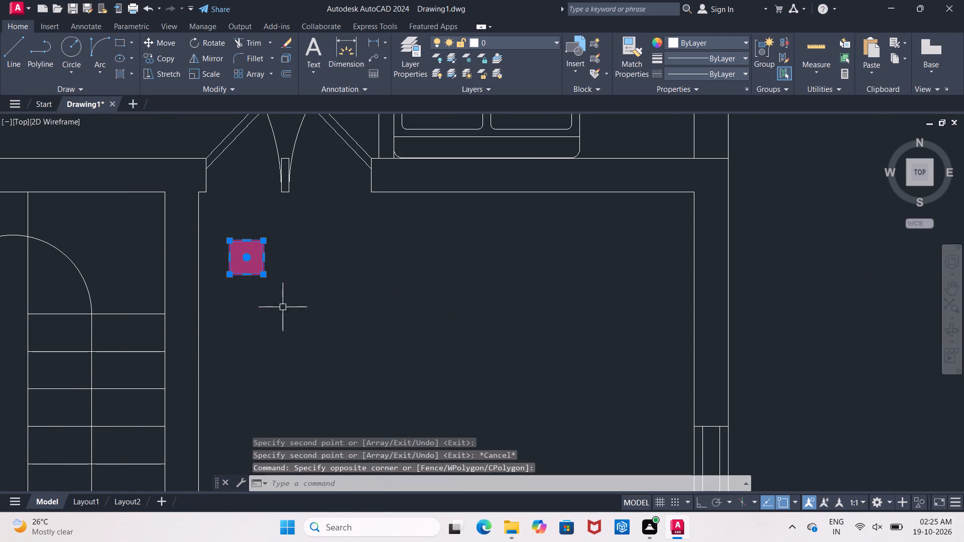
{"action": "left_click", "coordinate": [148, 44]}
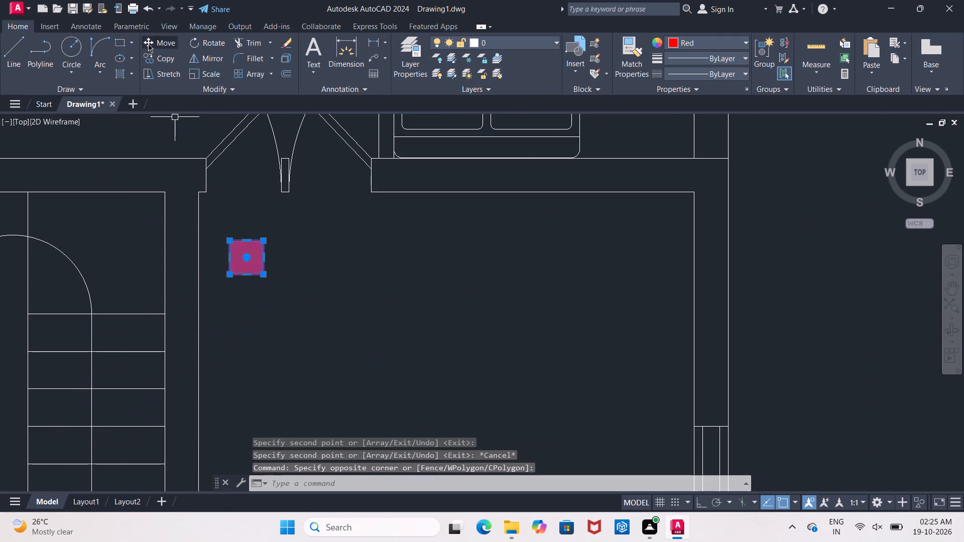
{"action": "left_click", "coordinate": [228, 274]}
{"action": "left_click", "coordinate": [164, 189]}
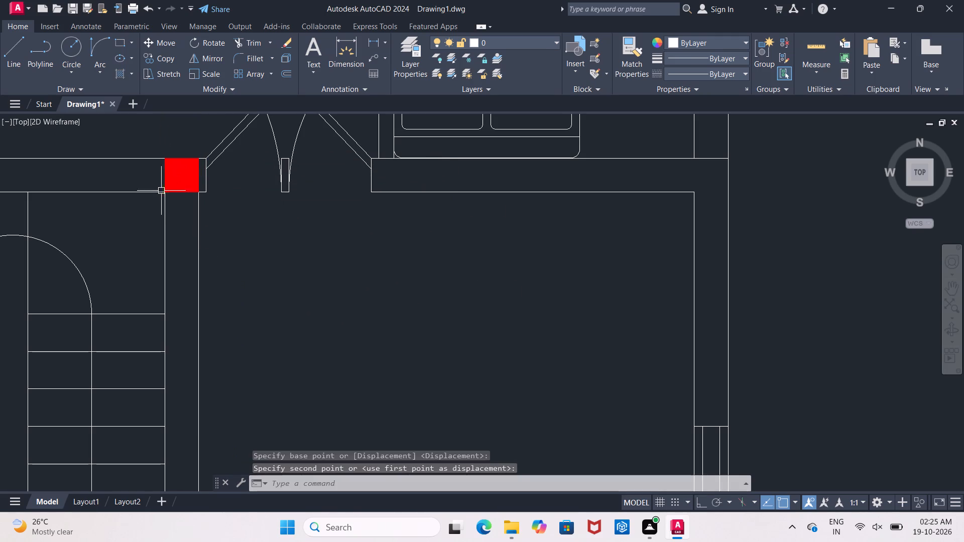
Copy the staircase's north-east junction square due west onto the left-hand plan's west wall at the staircase's north wall.
{"action": "scroll", "coordinate": [161, 193], "scroll_direction": "down", "scroll_amount": 2}
{"action": "middle_click_drag", "start_coordinate": [164, 199], "coordinate": [200, 169]}
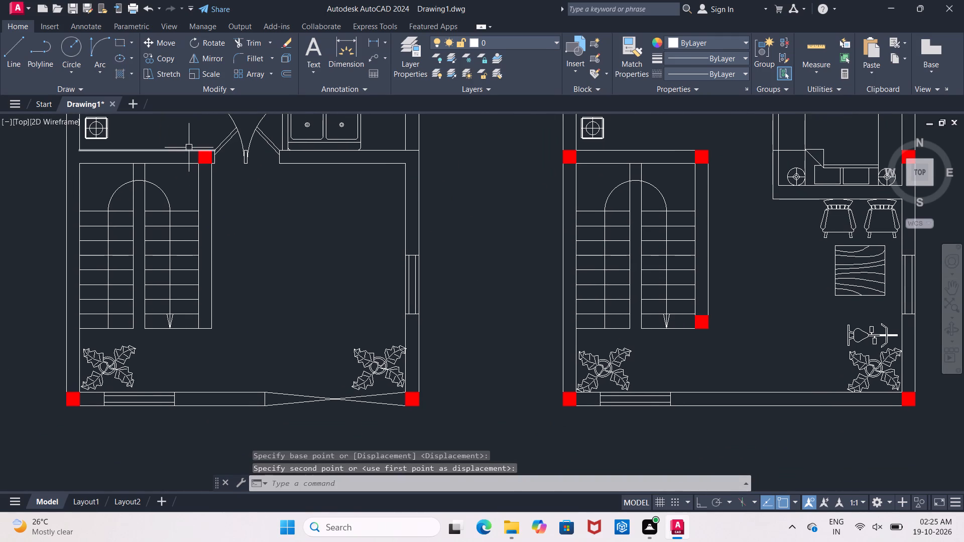
{"action": "scroll", "coordinate": [201, 148], "scroll_direction": "up", "scroll_amount": 3}
{"action": "left_click", "coordinate": [186, 148]}
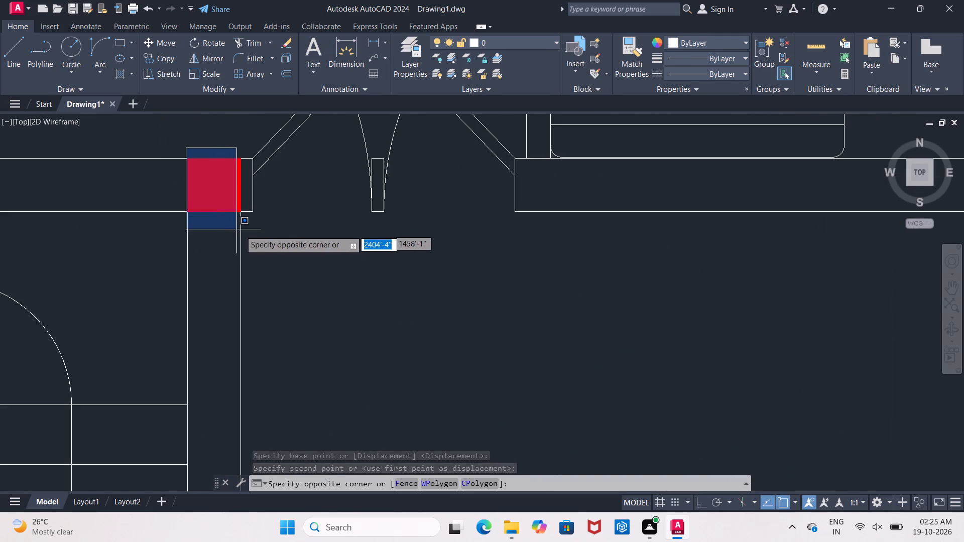
{"action": "left_click", "coordinate": [241, 232]}
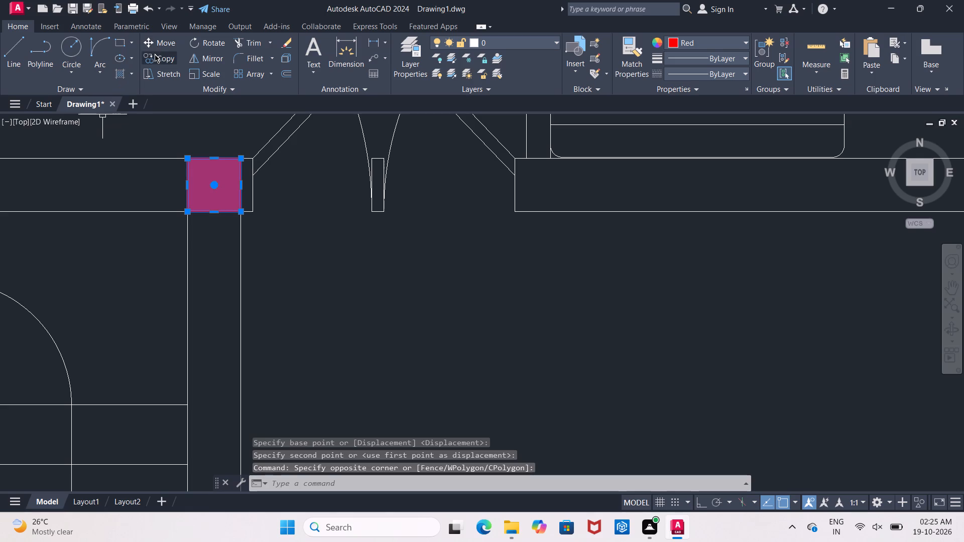
{"action": "left_click", "coordinate": [155, 55]}
{"action": "left_click", "coordinate": [239, 161]}
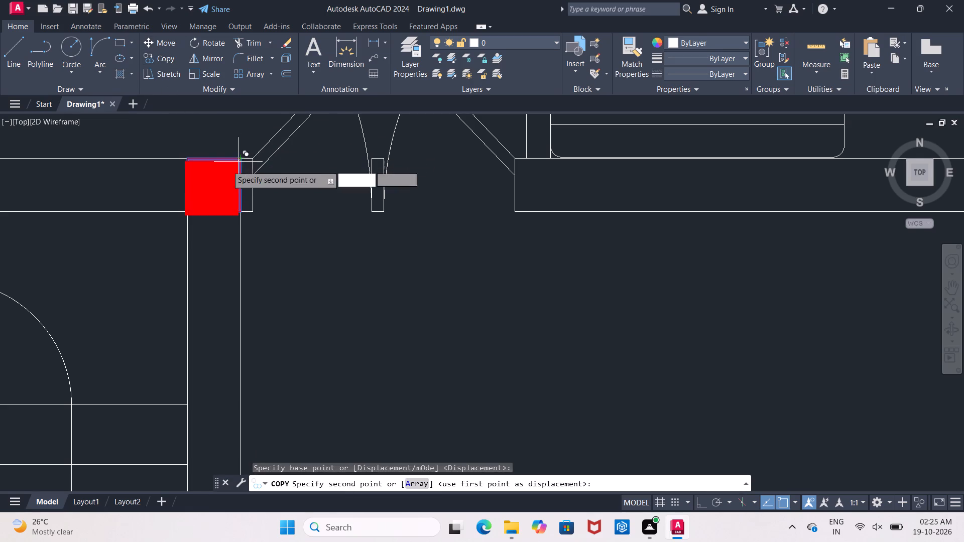
{"action": "middle_click_drag", "start_coordinate": [155, 209], "coordinate": [546, 159]}
{"action": "scroll", "coordinate": [539, 160], "scroll_direction": "down", "scroll_amount": 2}
{"action": "scroll", "coordinate": [352, 171], "scroll_direction": "up", "scroll_amount": 3}
{"action": "middle_click_drag", "start_coordinate": [349, 163], "coordinate": [350, 282]}
{"action": "left_click", "coordinate": [319, 197]}
Place another copy of the square just south-east of the south end of the left-hand plan's staircase east wall.
{"action": "scroll", "coordinate": [319, 198], "scroll_direction": "down", "scroll_amount": 2}
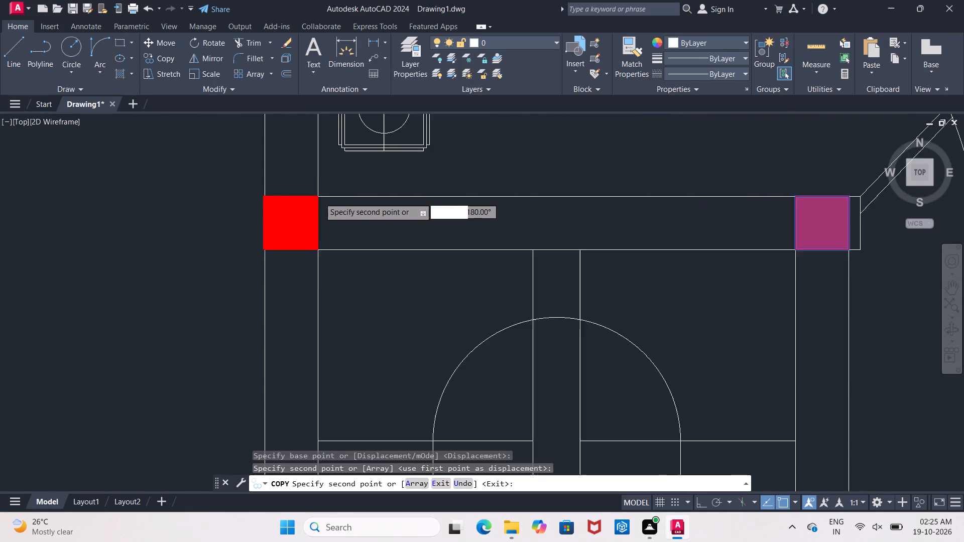
{"action": "scroll", "coordinate": [319, 198], "scroll_direction": "down", "scroll_amount": 2}
{"action": "scroll", "coordinate": [360, 324], "scroll_direction": "down", "scroll_amount": 2}
{"action": "middle_click_drag", "start_coordinate": [334, 250], "coordinate": [352, 283]}
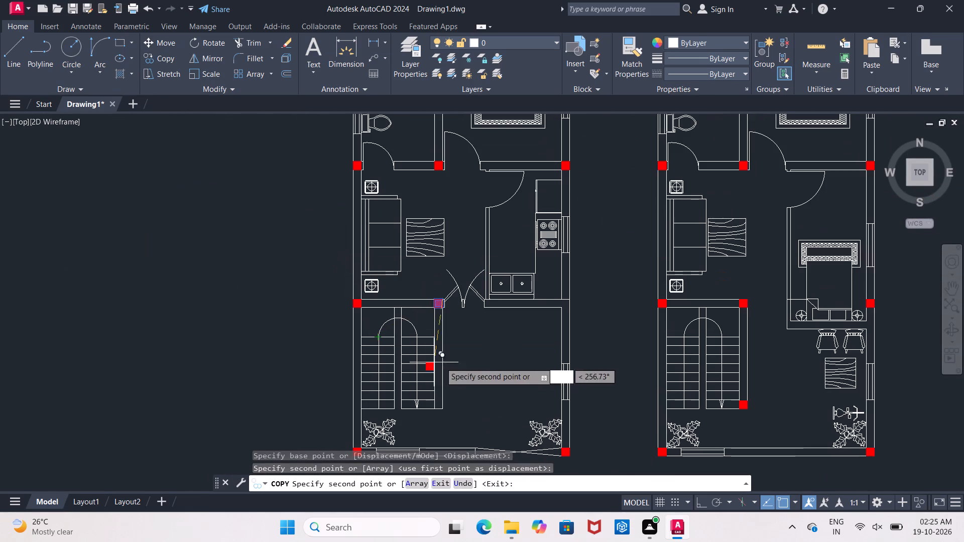
{"action": "middle_click_drag", "start_coordinate": [439, 360], "coordinate": [357, 248]}
{"action": "scroll", "coordinate": [354, 318], "scroll_direction": "up", "scroll_amount": 4}
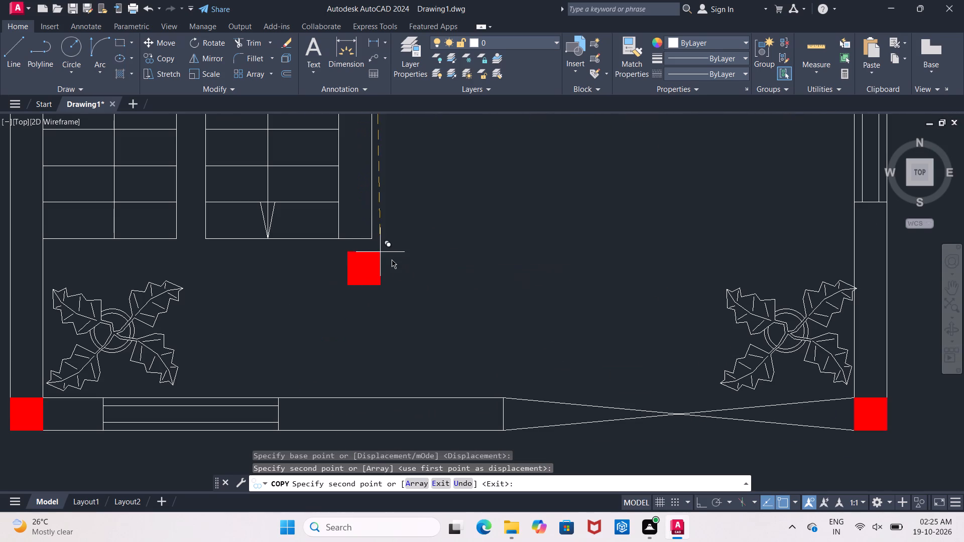
{"action": "left_click", "coordinate": [415, 258]}
{"action": "key", "text": "Escape"}
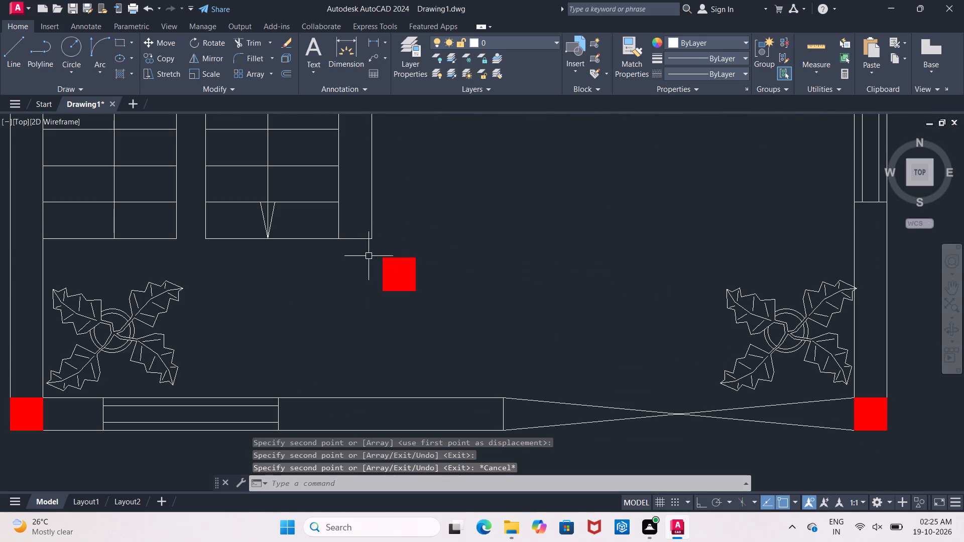
Move the loose red square onto the south end of the left-hand plan's staircase east wall.
{"action": "left_click_drag", "start_coordinate": [368, 254], "coordinate": [382, 254]}
{"action": "left_click", "coordinate": [442, 316]}
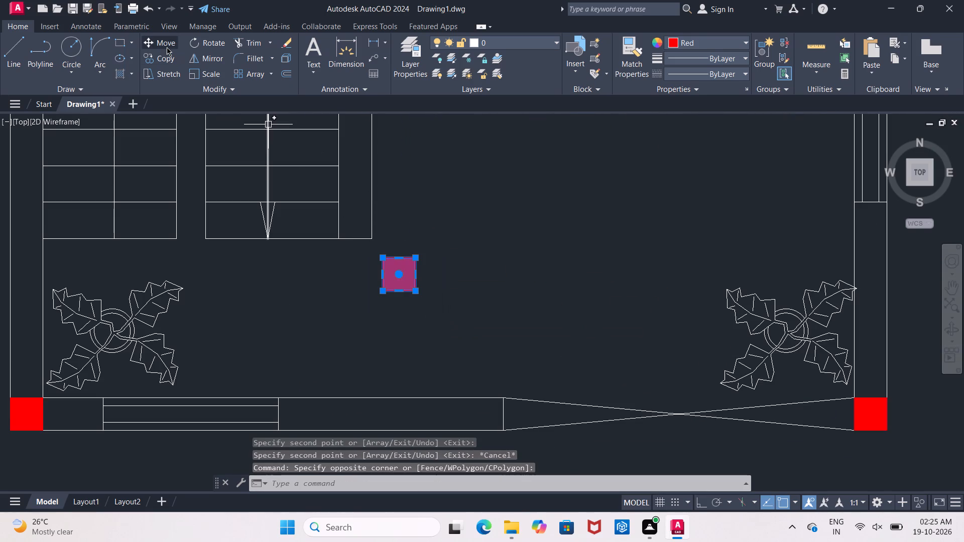
{"action": "left_click", "coordinate": [167, 47]}
{"action": "left_click", "coordinate": [384, 290]}
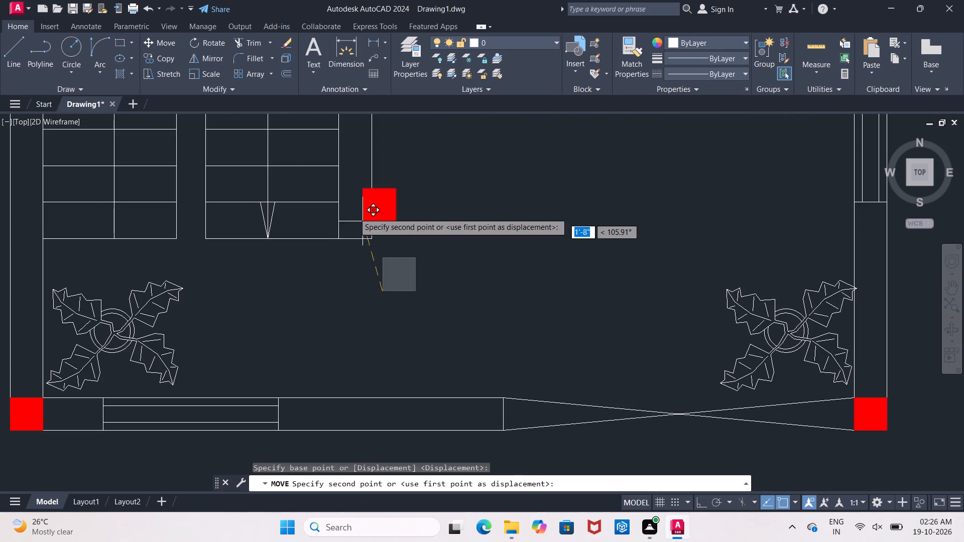
{"action": "left_click", "coordinate": [338, 237]}
Check both floor plans for wall corners and junctions that still lack a red column square.
{"action": "scroll", "coordinate": [347, 254], "scroll_direction": "down", "scroll_amount": 3}
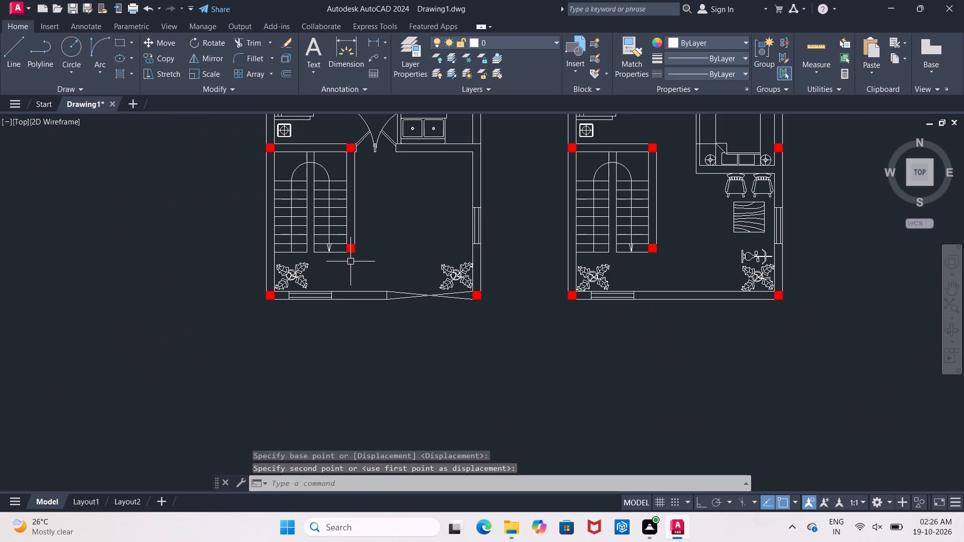
{"action": "scroll", "coordinate": [311, 207], "scroll_direction": "down", "scroll_amount": 1}
{"action": "middle_click_drag", "start_coordinate": [311, 207], "coordinate": [328, 287]}
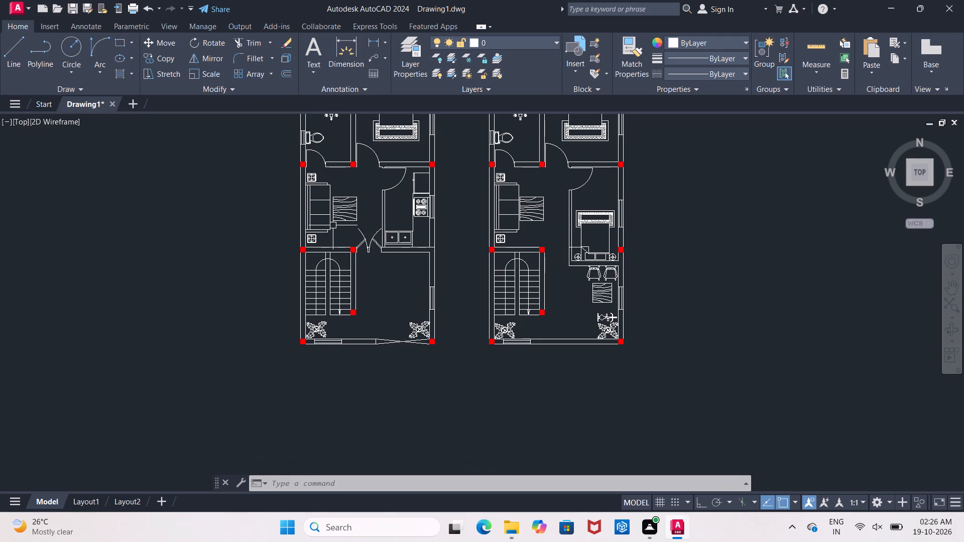
{"action": "middle_click_drag", "start_coordinate": [344, 209], "coordinate": [366, 316]}
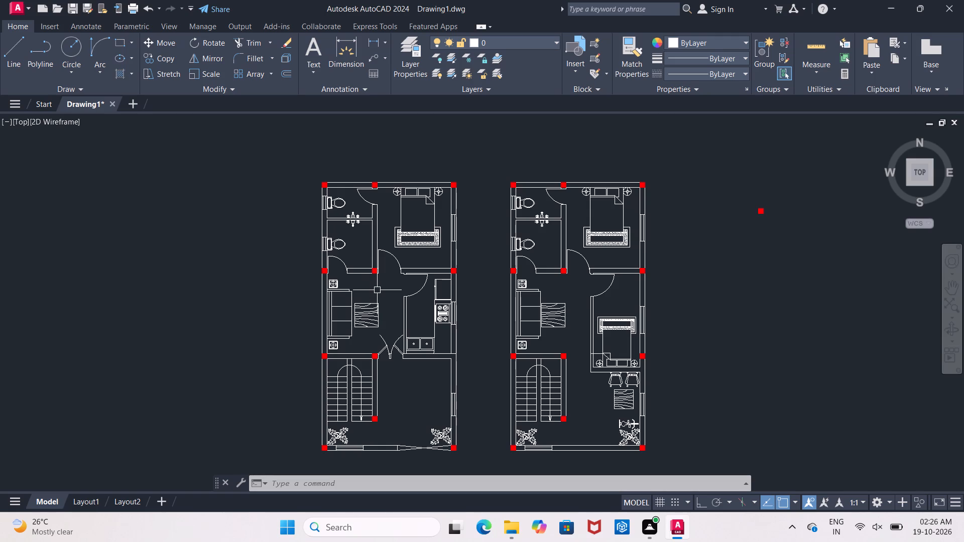
{"action": "scroll", "coordinate": [375, 183], "scroll_direction": "up", "scroll_amount": 1}
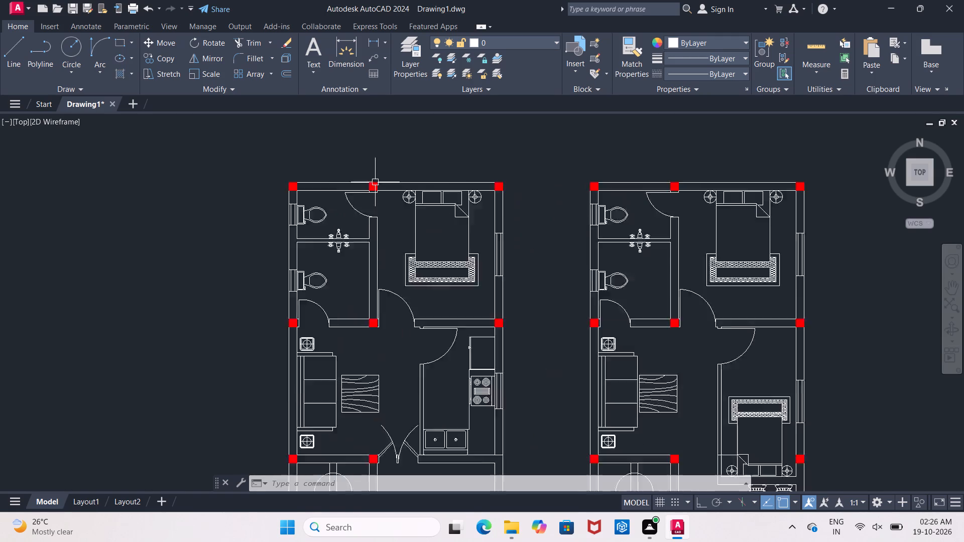
{"action": "scroll", "coordinate": [375, 181], "scroll_direction": "up", "scroll_amount": 1}
{"action": "scroll", "coordinate": [384, 179], "scroll_direction": "down", "scroll_amount": 2}
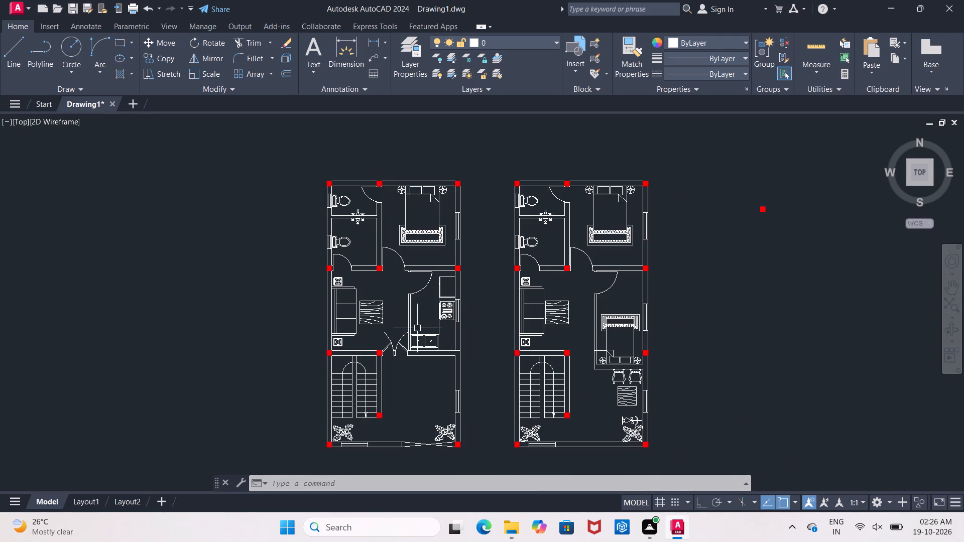
{"action": "middle_click_drag", "start_coordinate": [421, 327], "coordinate": [335, 231]}
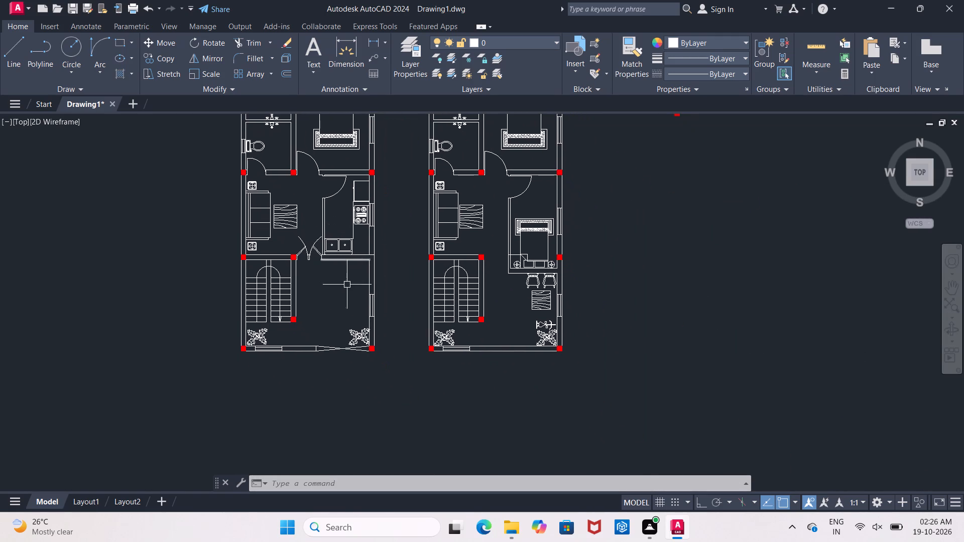
Trim the kitchen south wall's line where it crosses the left-hand plan's east wall.
{"action": "scroll", "coordinate": [378, 270], "scroll_direction": "up", "scroll_amount": 1}
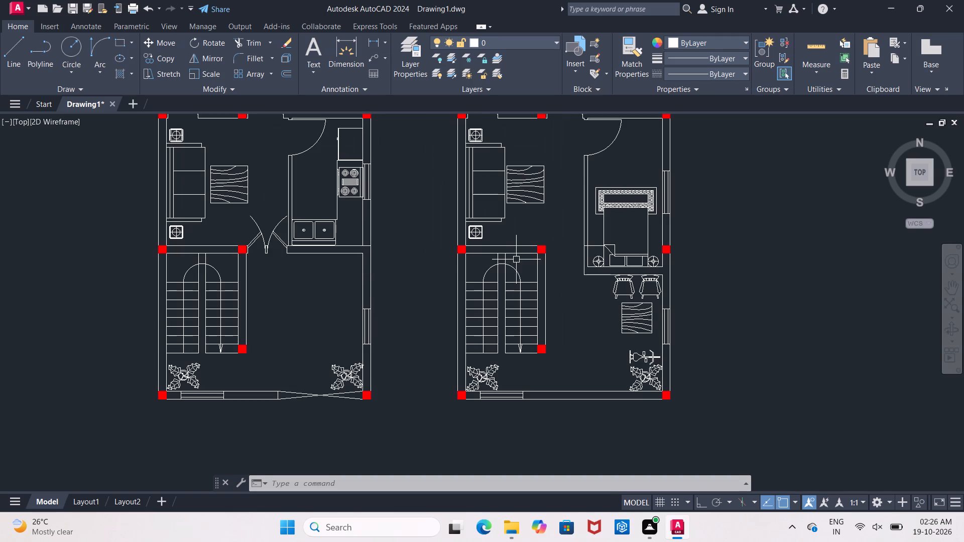
{"action": "scroll", "coordinate": [378, 256], "scroll_direction": "up", "scroll_amount": 2}
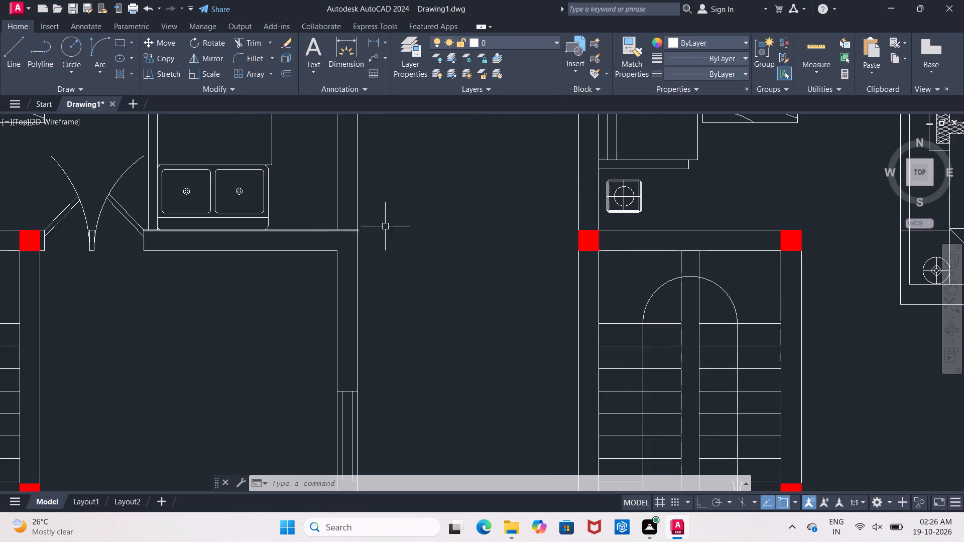
{"action": "type", "text": "tr"}
{"action": "key", "text": "space"}
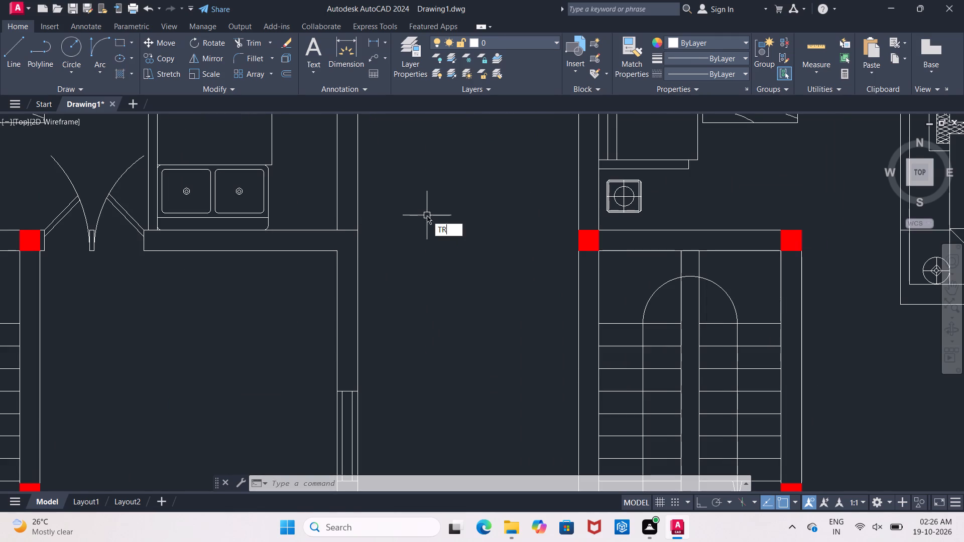
{"action": "key", "text": "space"}
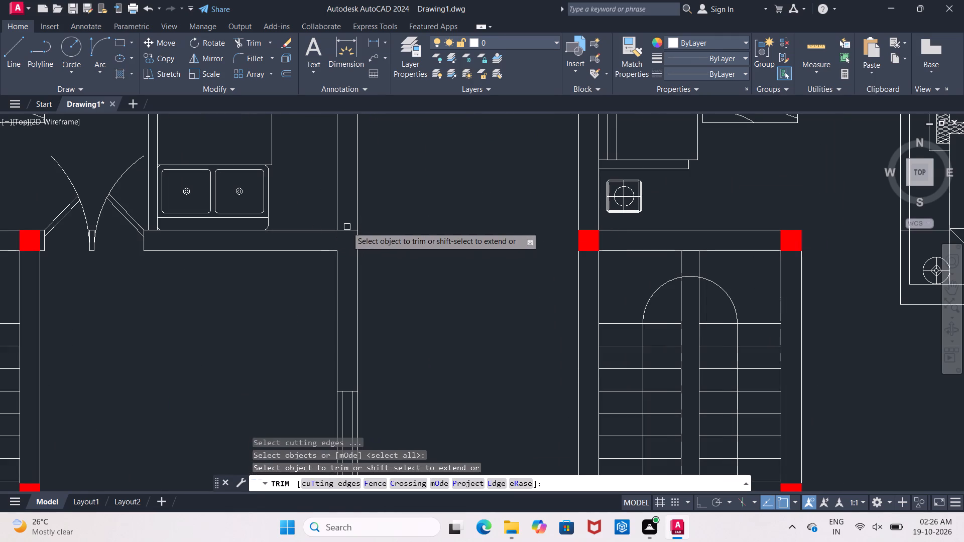
{"action": "left_click", "coordinate": [347, 227]}
{"action": "left_click", "coordinate": [350, 231]}
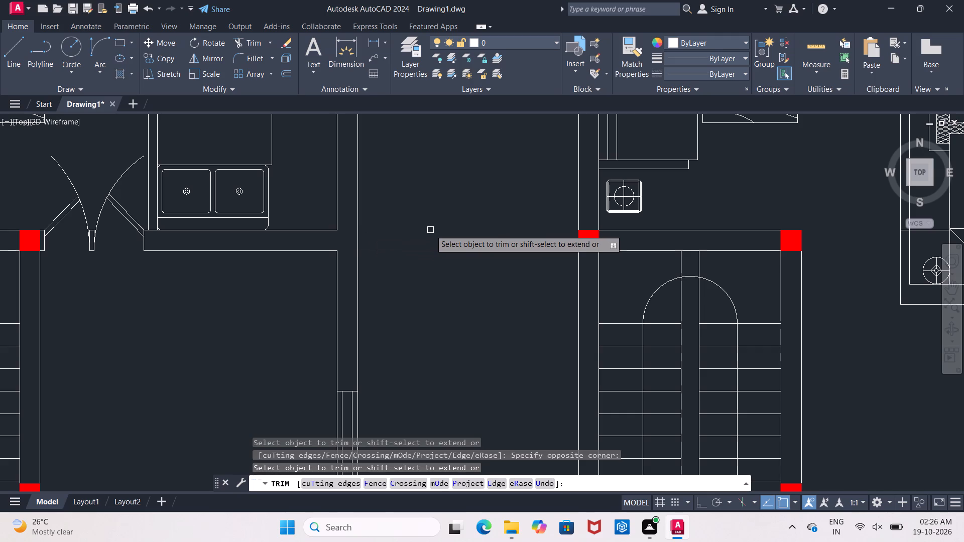
{"action": "key", "text": "Escape"}
Copy the right-hand plan's staircase north-east square to the left-hand plan's junction of the kitchen's south wall and the east wall.
{"action": "left_click_drag", "start_coordinate": [778, 215], "coordinate": [780, 223]}
{"action": "left_click", "coordinate": [818, 263]}
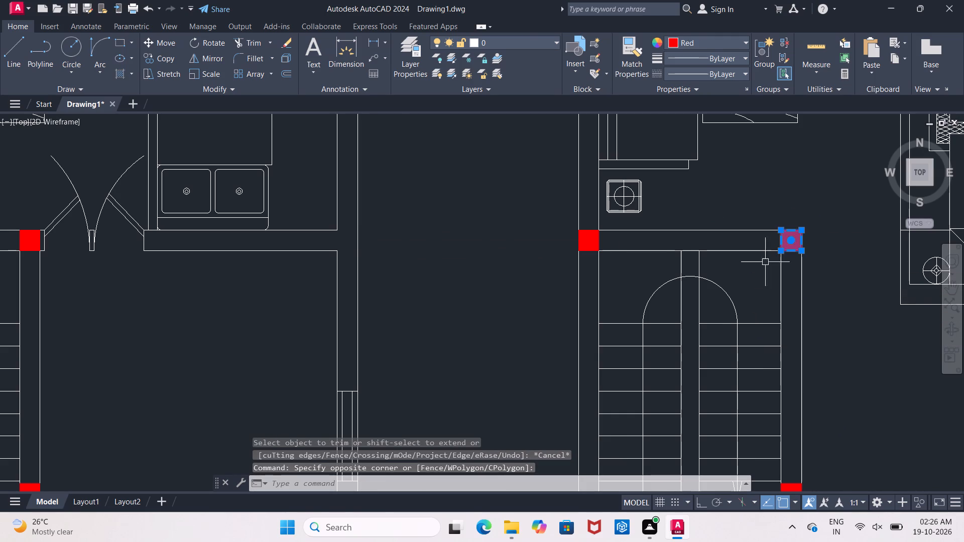
{"action": "left_click", "coordinate": [157, 52]}
{"action": "left_click", "coordinate": [779, 251]}
{"action": "scroll", "coordinate": [325, 247], "scroll_direction": "up", "scroll_amount": 4}
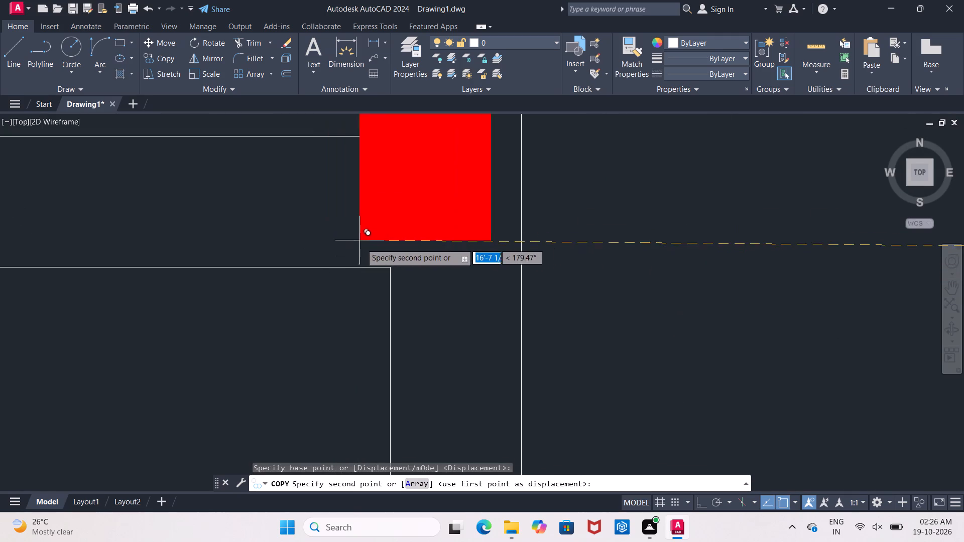
{"action": "left_click", "coordinate": [388, 267]}
{"action": "scroll", "coordinate": [395, 271], "scroll_direction": "down", "scroll_amount": 4}
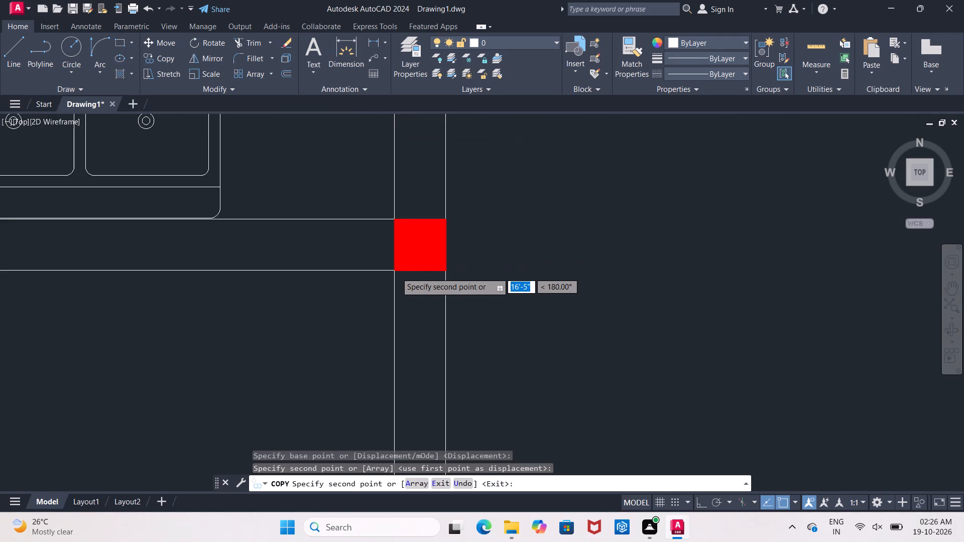
{"action": "key", "text": "Escape"}
Erase the spare red square lying east of the right-hand plan.
{"action": "scroll", "coordinate": [397, 273], "scroll_direction": "down", "scroll_amount": 4}
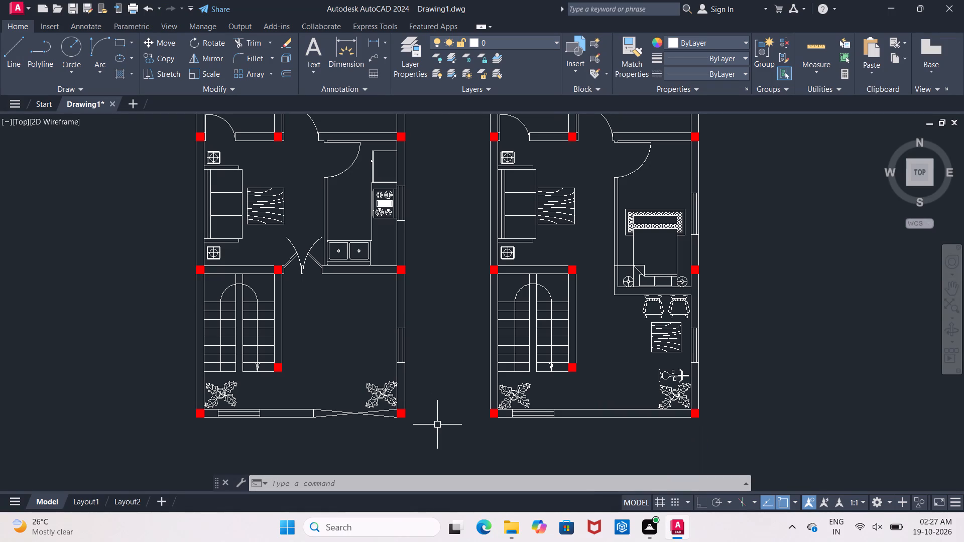
{"action": "scroll", "coordinate": [437, 425], "scroll_direction": "down", "scroll_amount": 1}
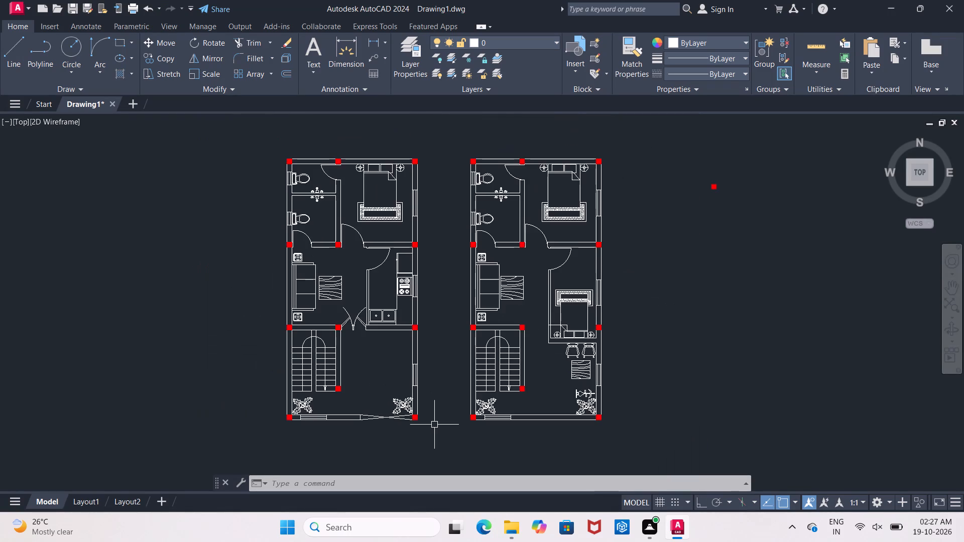
{"action": "middle_click_drag", "start_coordinate": [434, 425], "coordinate": [410, 343]}
{"action": "middle_click_drag", "start_coordinate": [704, 288], "coordinate": [584, 391]}
{"action": "left_click_drag", "start_coordinate": [537, 187], "coordinate": [542, 191]}
{"action": "left_click_drag", "start_coordinate": [729, 306], "coordinate": [726, 301]}
{"action": "key", "text": "Delete"}
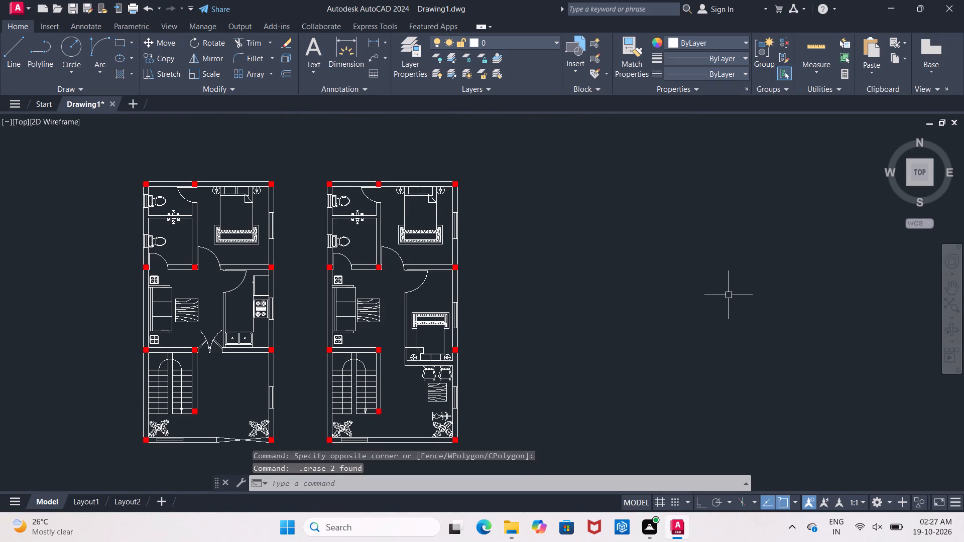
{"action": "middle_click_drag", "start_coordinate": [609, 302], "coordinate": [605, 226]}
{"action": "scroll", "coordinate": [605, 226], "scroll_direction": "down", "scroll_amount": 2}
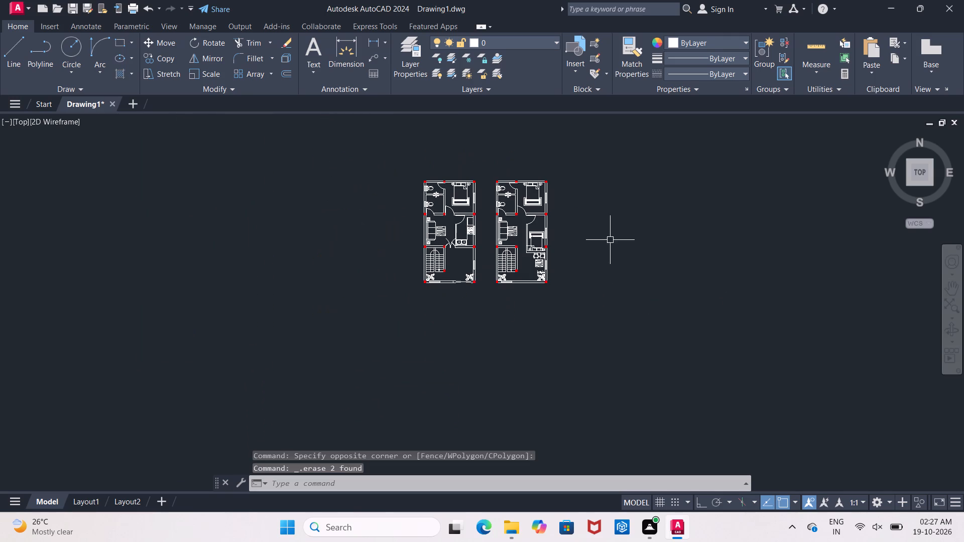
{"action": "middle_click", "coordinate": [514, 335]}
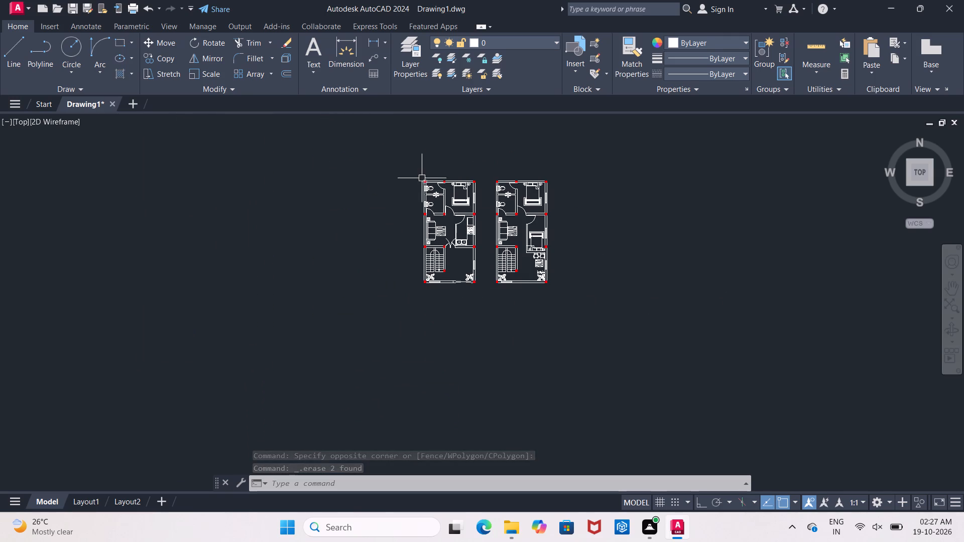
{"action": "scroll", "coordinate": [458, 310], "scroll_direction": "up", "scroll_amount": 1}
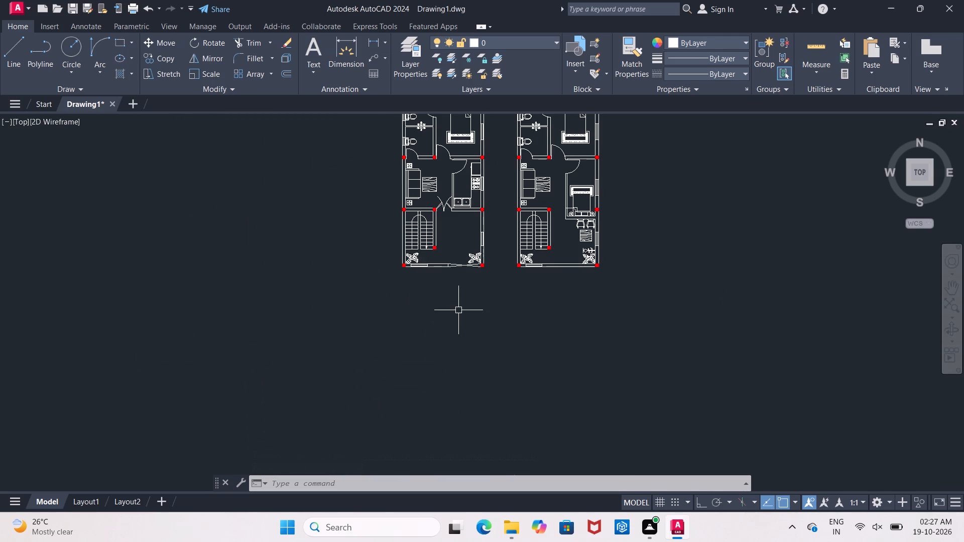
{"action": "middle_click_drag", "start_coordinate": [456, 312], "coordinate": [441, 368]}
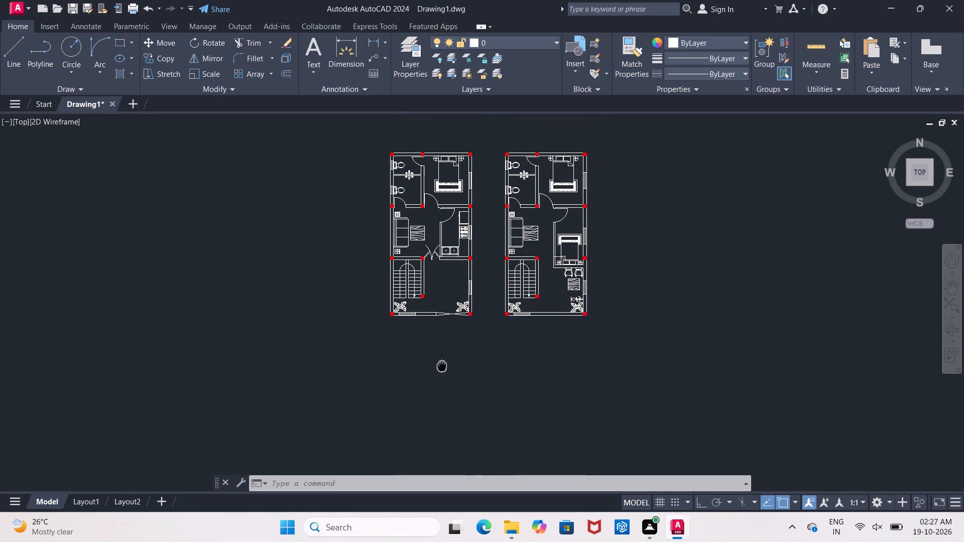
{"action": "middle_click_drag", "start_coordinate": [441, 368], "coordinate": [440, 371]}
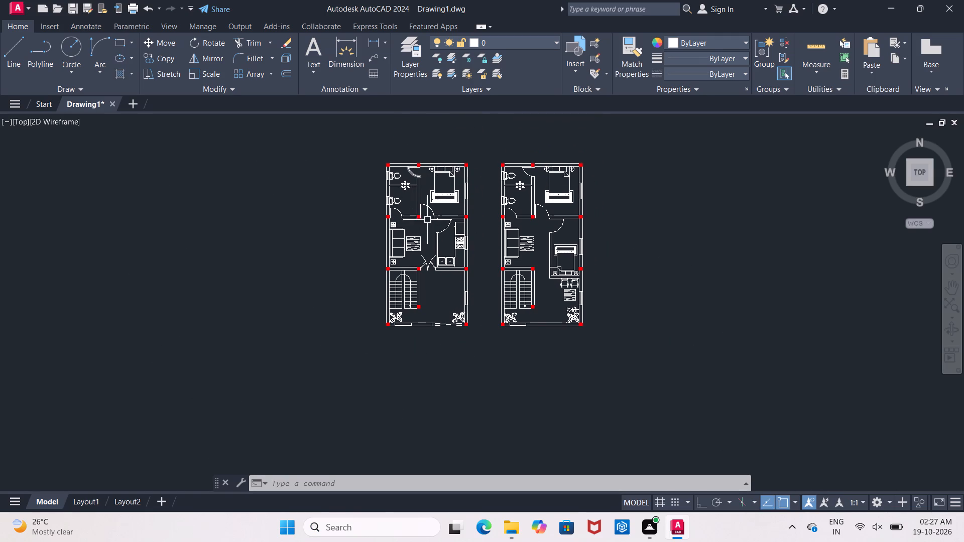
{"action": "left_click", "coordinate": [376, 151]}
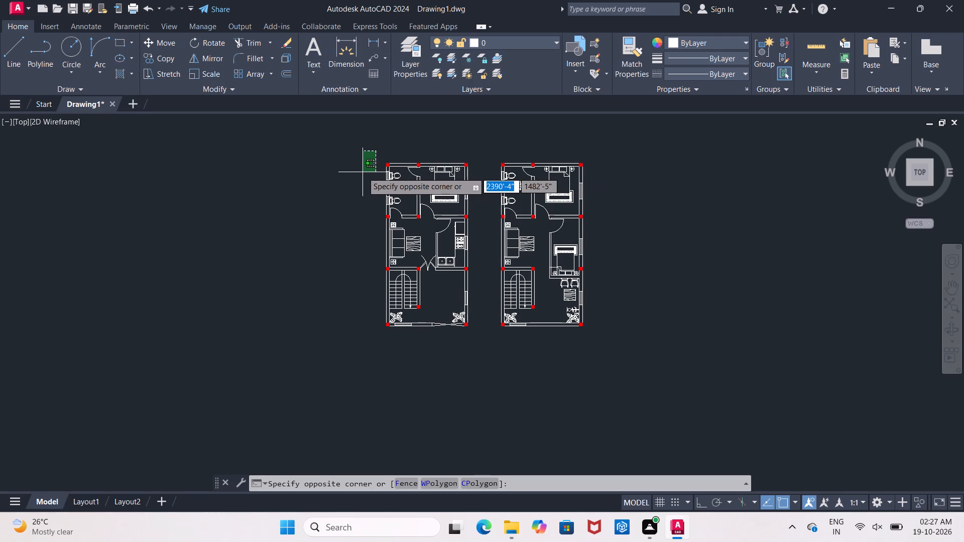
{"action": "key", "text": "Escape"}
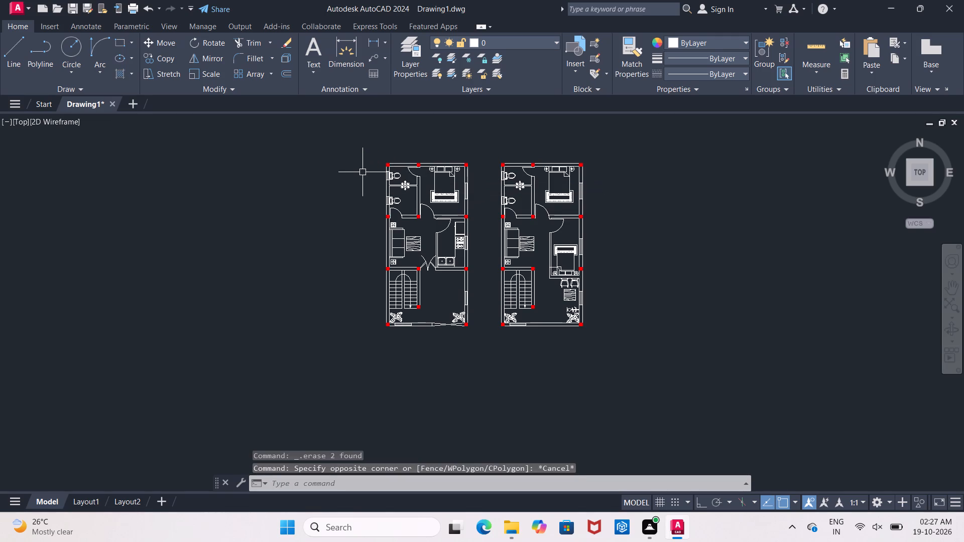
Draw a ray due south from the outer south-east corner of the left-hand plan, with Ortho on.
{"action": "type", "text": "ra"}
{"action": "type", "text": "y"}
{"action": "key", "text": "space"}
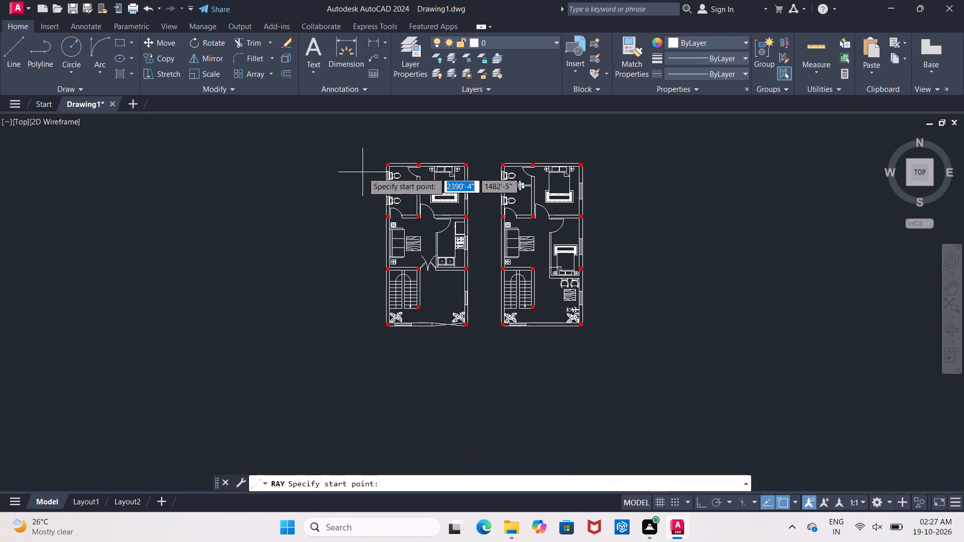
{"action": "scroll", "coordinate": [471, 342], "scroll_direction": "up", "scroll_amount": 5}
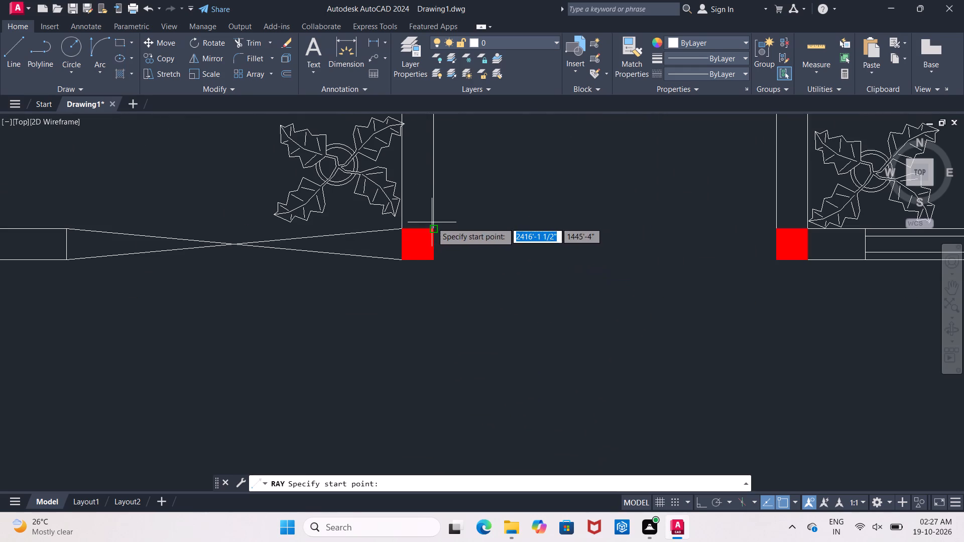
{"action": "left_click", "coordinate": [432, 261]}
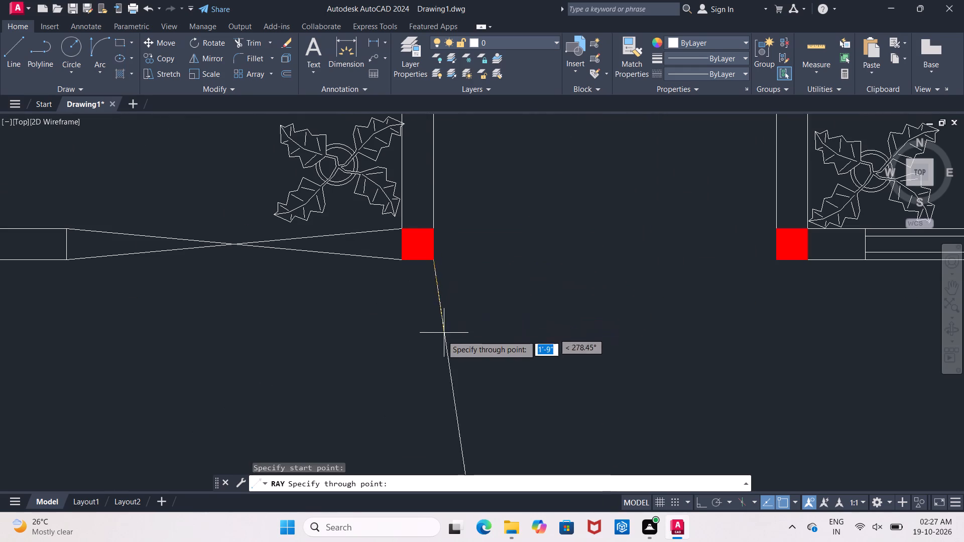
{"action": "left_click", "coordinate": [696, 506]}
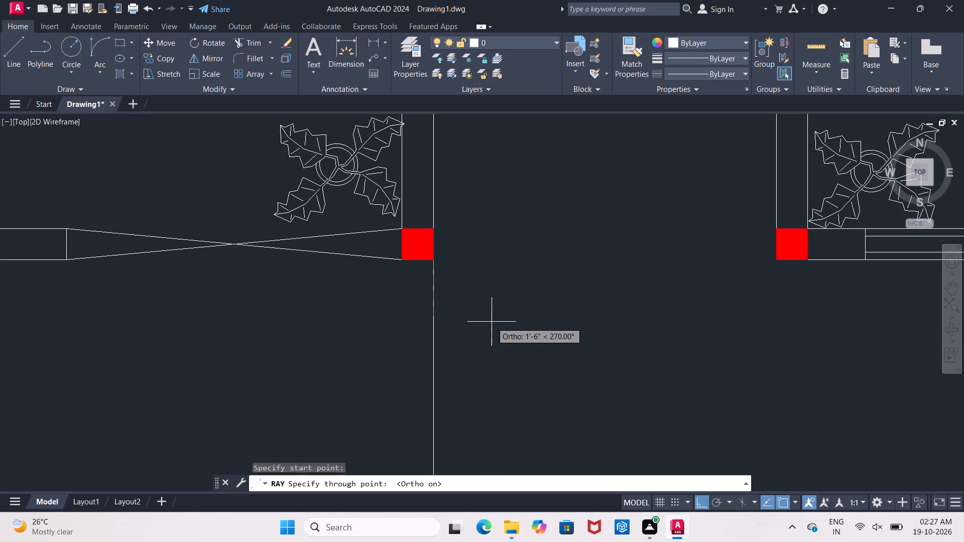
{"action": "left_click", "coordinate": [486, 339]}
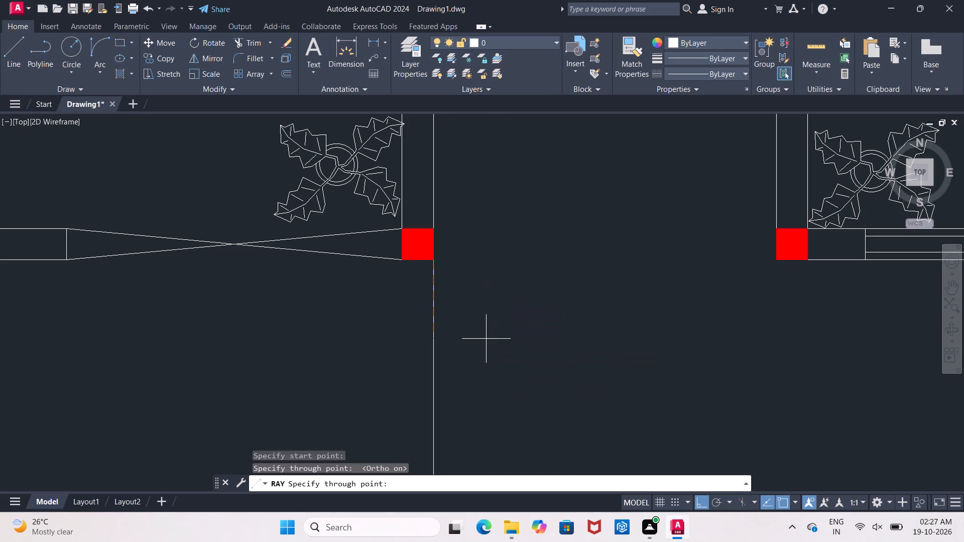
{"action": "key", "text": "Escape"}
Copy the south-going ray from the left-hand plan's outer south-east corner to the east wall's inner face and the crossed opening's west end.
{"action": "left_click", "coordinate": [434, 359]}
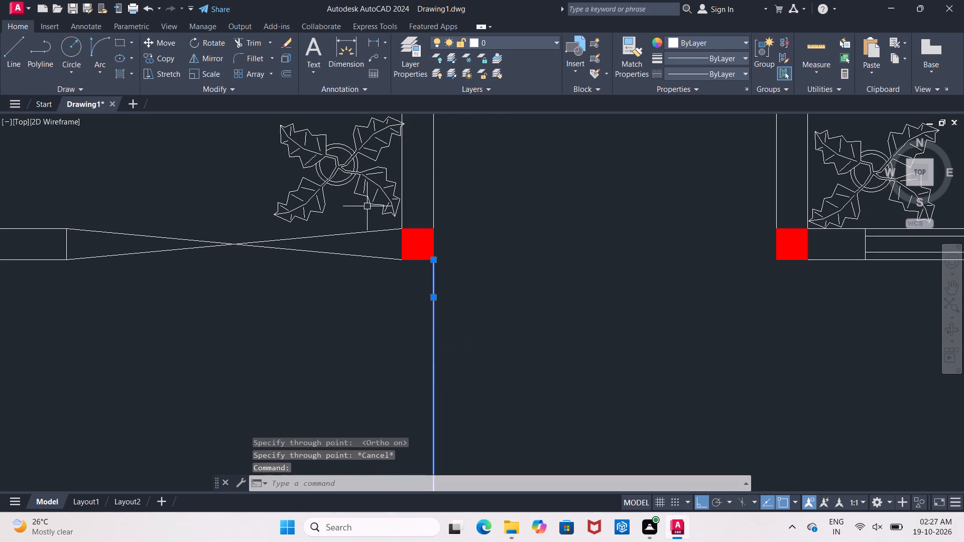
{"action": "left_click", "coordinate": [167, 55]}
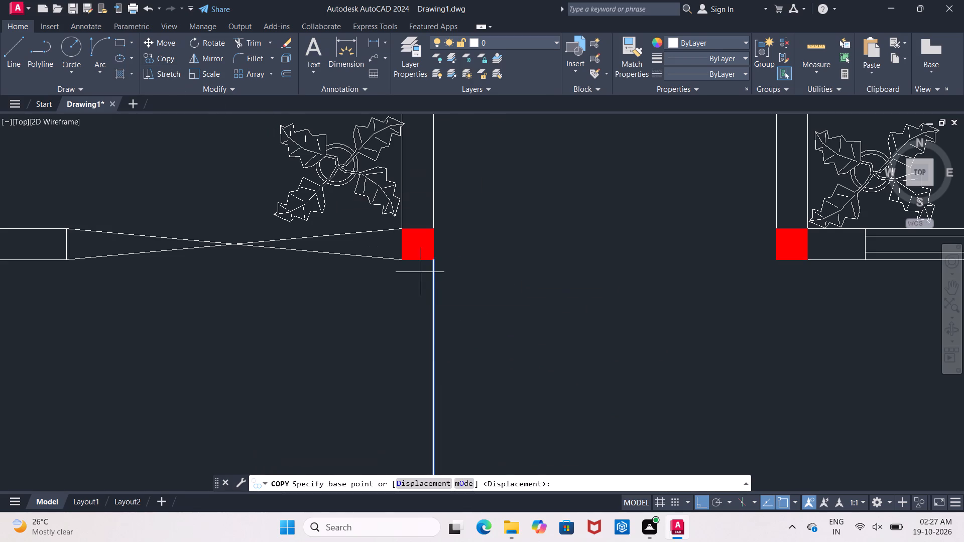
{"action": "left_click", "coordinate": [433, 263]}
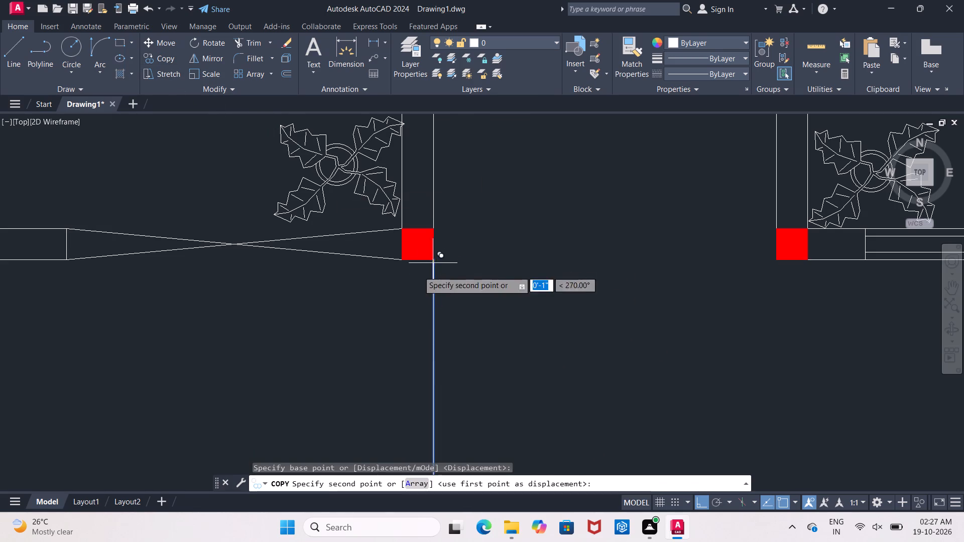
{"action": "left_click", "coordinate": [401, 262]}
{"action": "middle_click_drag", "start_coordinate": [347, 322], "coordinate": [543, 262]}
{"action": "left_click", "coordinate": [261, 199]}
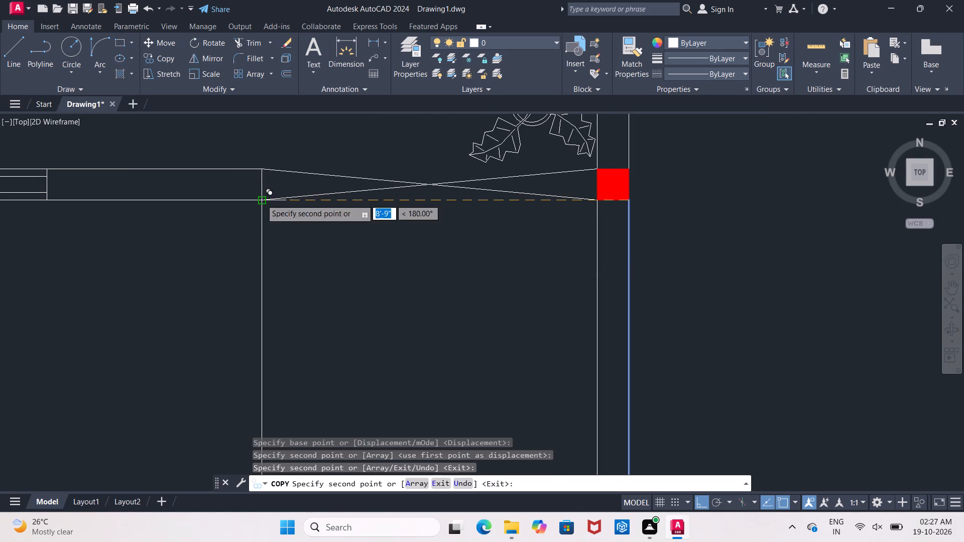
Place further copies of the ray at both ends of the south window, the staircase column's south-east corner and the plan's outer south-west corner.
{"action": "middle_click_drag", "start_coordinate": [170, 249], "coordinate": [530, 269]}
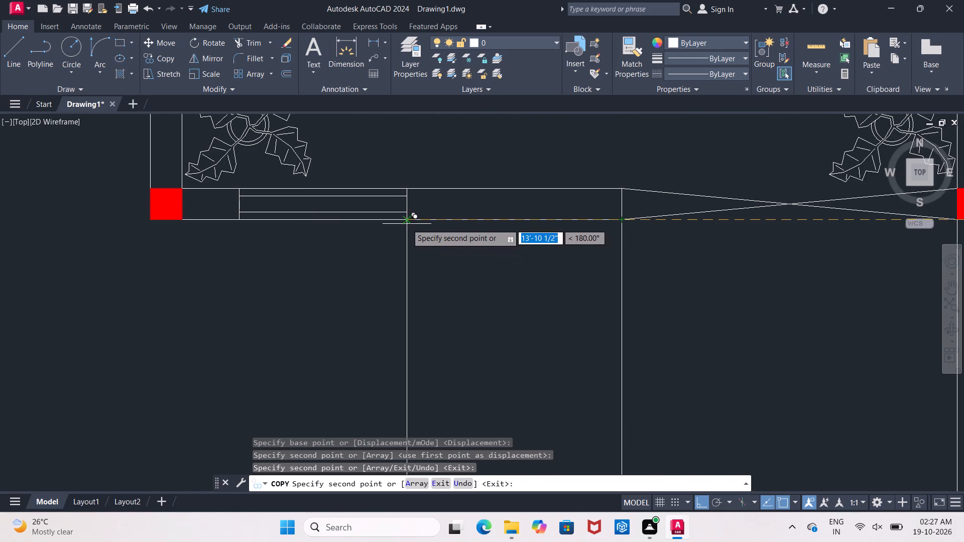
{"action": "left_click", "coordinate": [407, 223]}
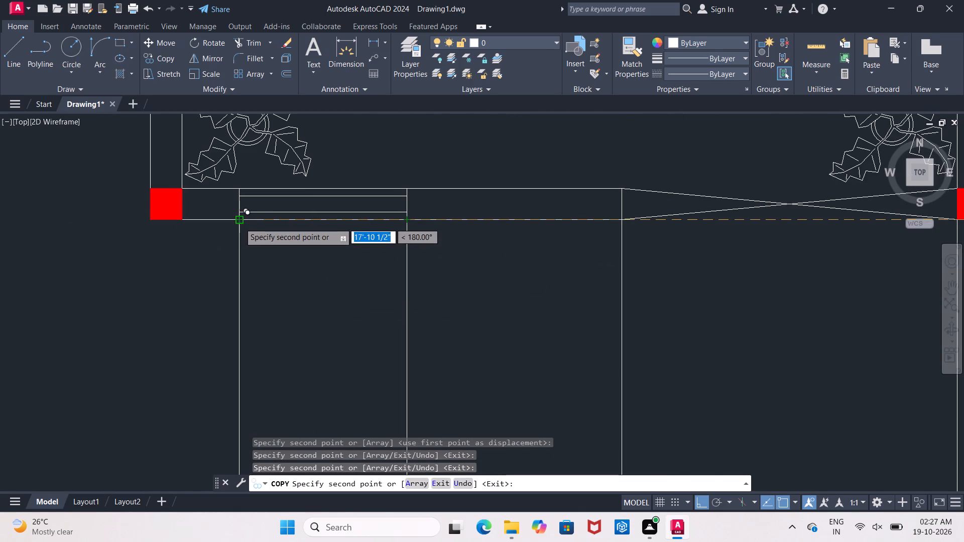
{"action": "left_click", "coordinate": [239, 223]}
{"action": "scroll", "coordinate": [259, 250], "scroll_direction": "down", "scroll_amount": 2}
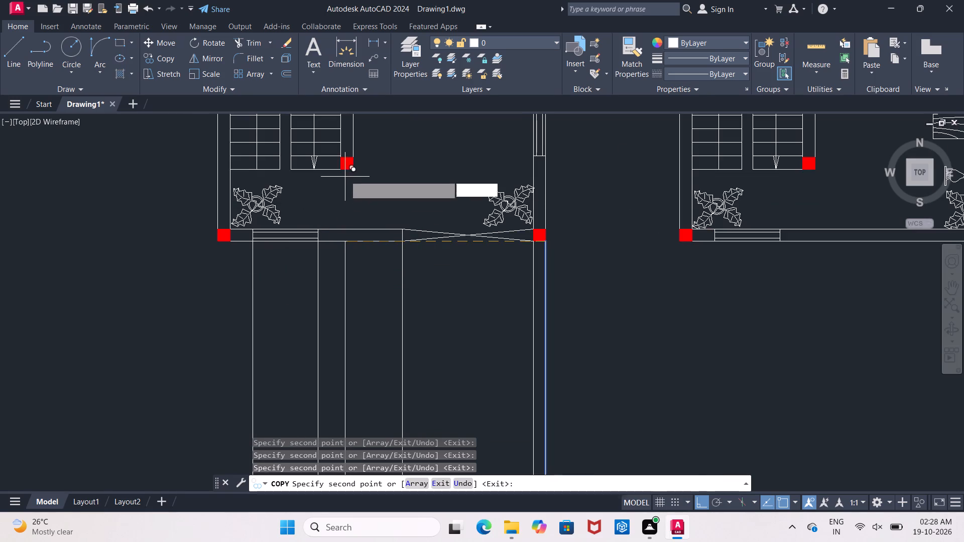
{"action": "left_click", "coordinate": [353, 171]}
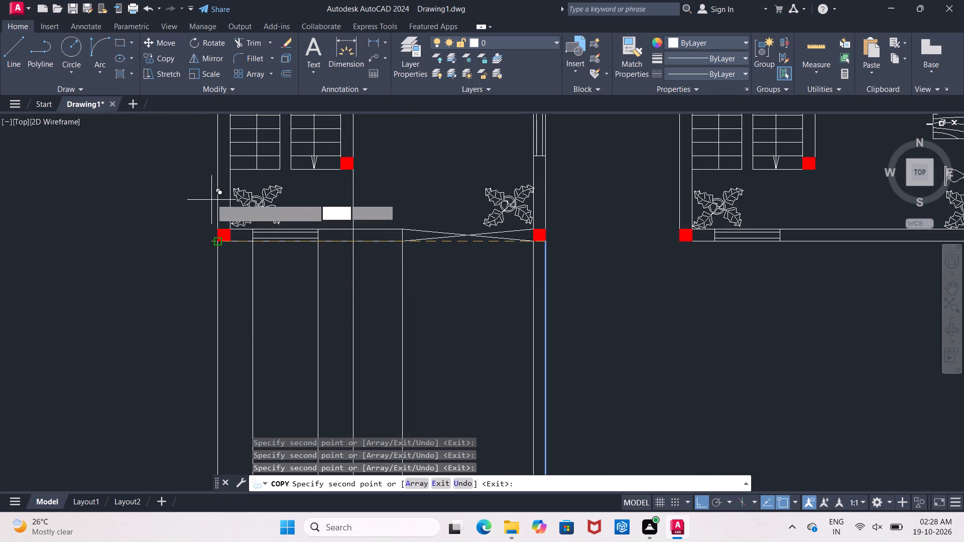
{"action": "left_click", "coordinate": [213, 239]}
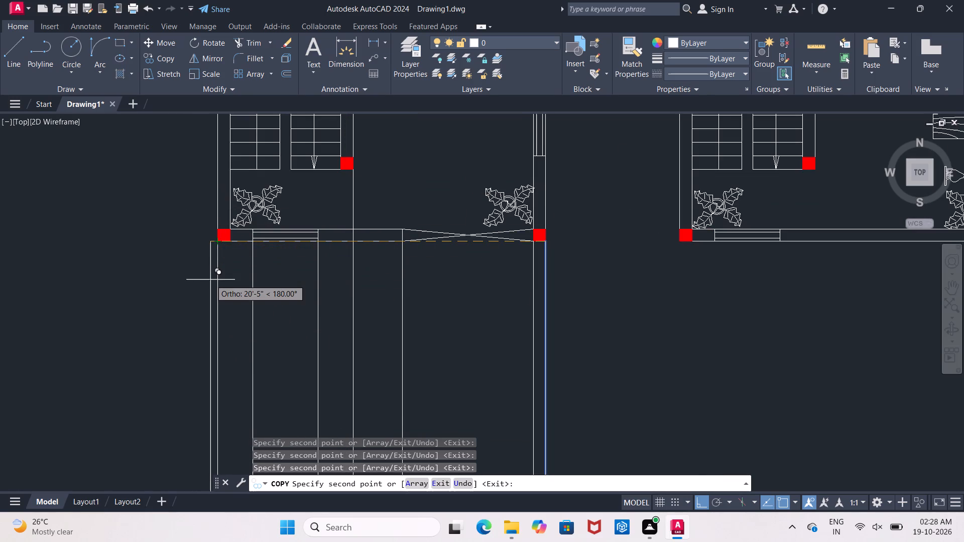
{"action": "key", "text": "Escape"}
Copy the outer south-west corner's ray to the inner face of the left-hand plan's west wall.
{"action": "scroll", "coordinate": [272, 332], "scroll_direction": "down", "scroll_amount": 2}
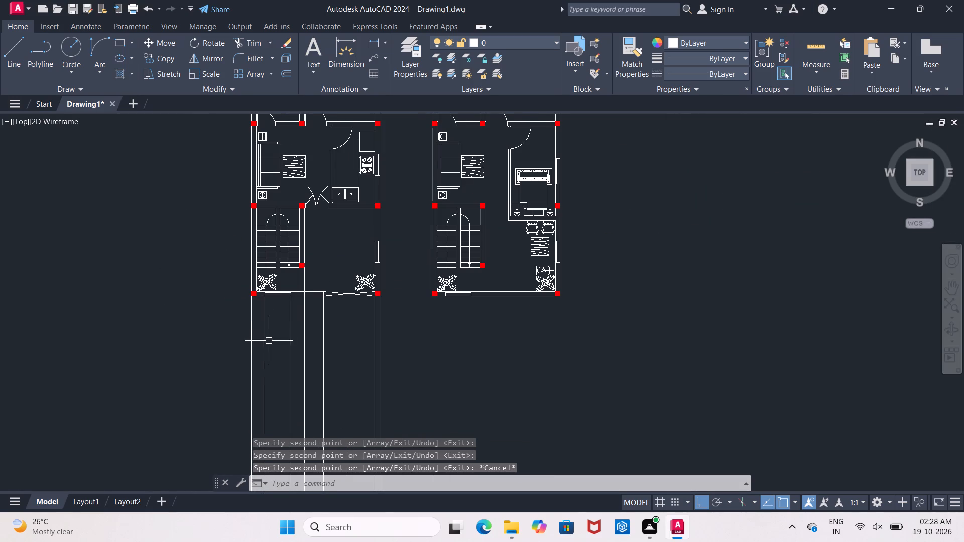
{"action": "scroll", "coordinate": [255, 312], "scroll_direction": "up", "scroll_amount": 3}
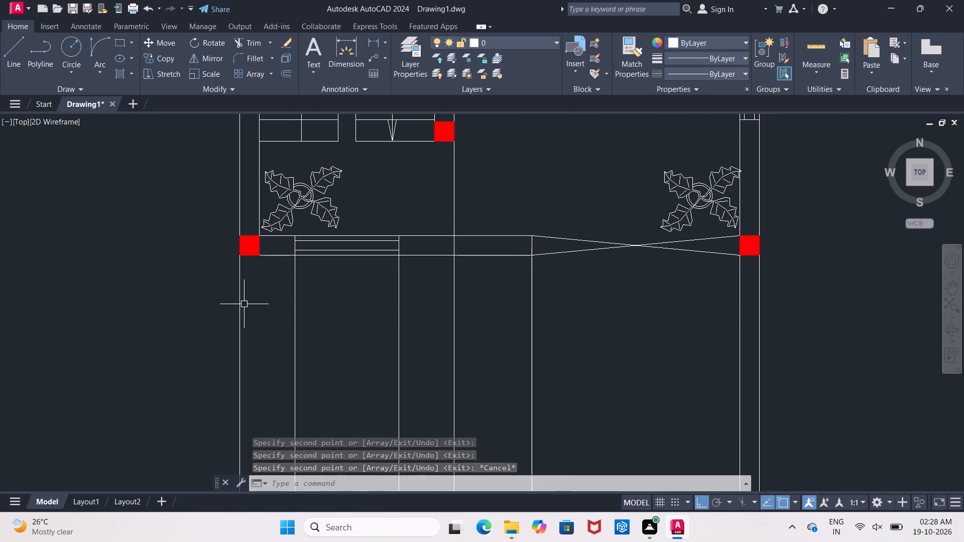
{"action": "left_click", "coordinate": [239, 303]}
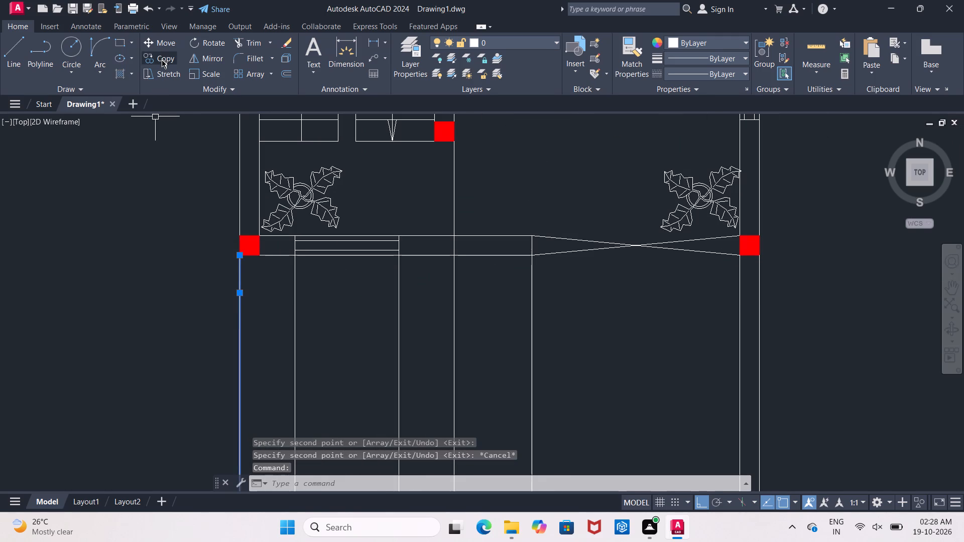
{"action": "left_click", "coordinate": [162, 60]}
{"action": "left_click", "coordinate": [240, 258]}
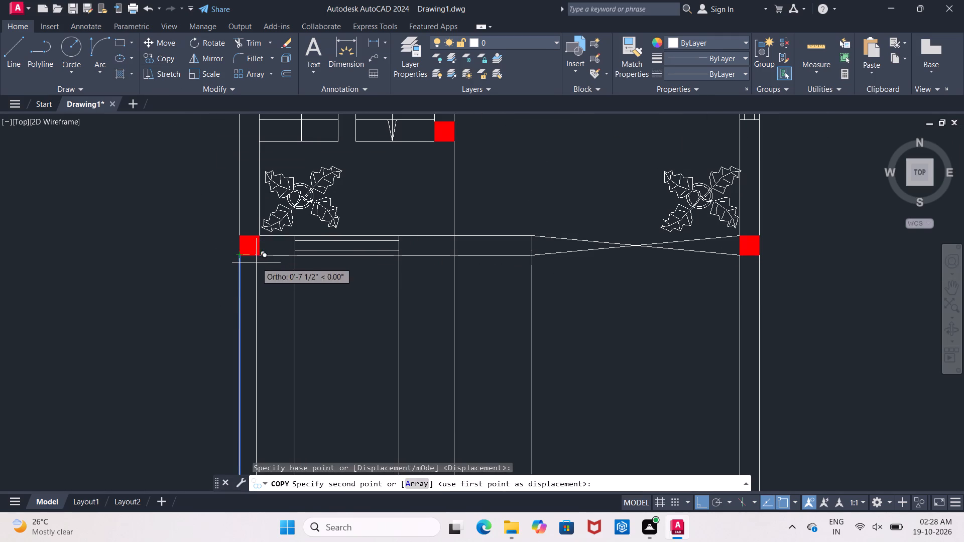
{"action": "left_click", "coordinate": [257, 255]}
{"action": "key", "text": "Escape"}
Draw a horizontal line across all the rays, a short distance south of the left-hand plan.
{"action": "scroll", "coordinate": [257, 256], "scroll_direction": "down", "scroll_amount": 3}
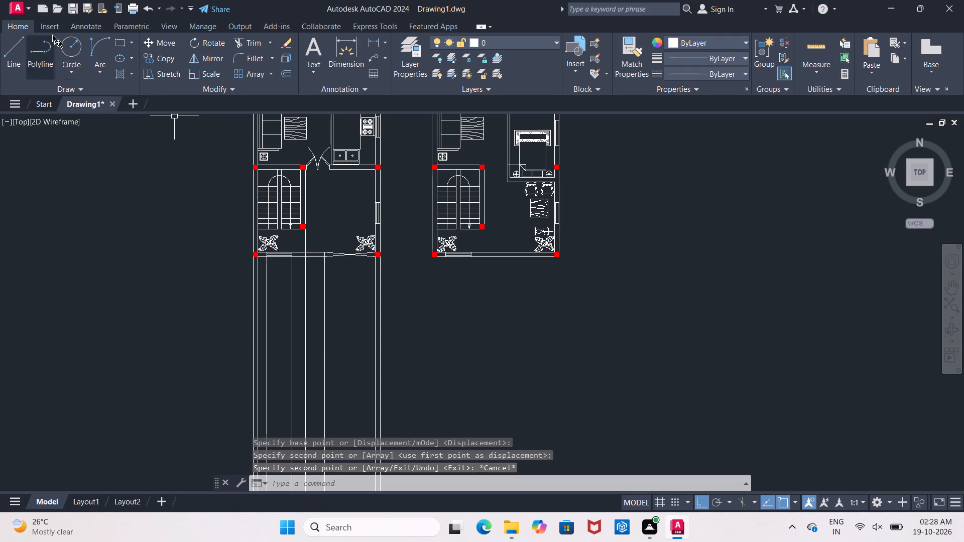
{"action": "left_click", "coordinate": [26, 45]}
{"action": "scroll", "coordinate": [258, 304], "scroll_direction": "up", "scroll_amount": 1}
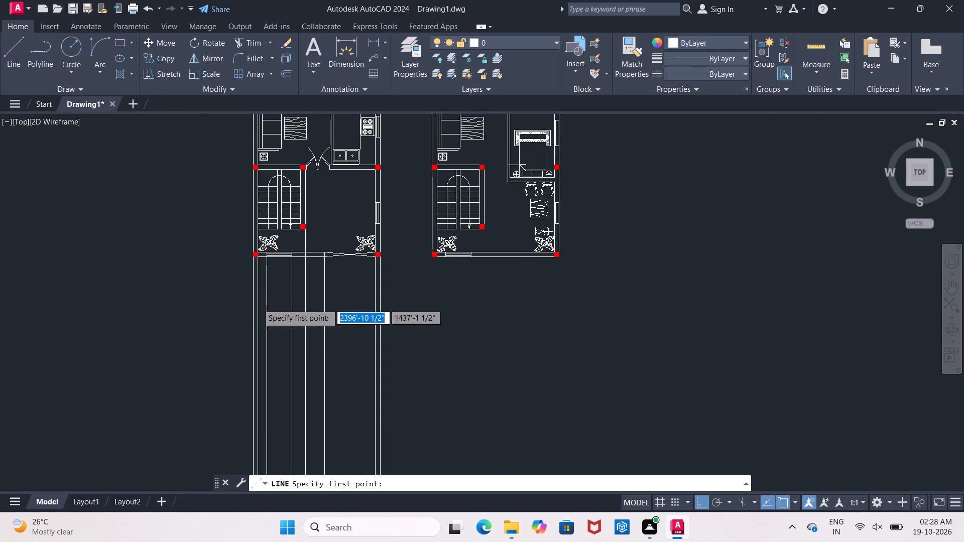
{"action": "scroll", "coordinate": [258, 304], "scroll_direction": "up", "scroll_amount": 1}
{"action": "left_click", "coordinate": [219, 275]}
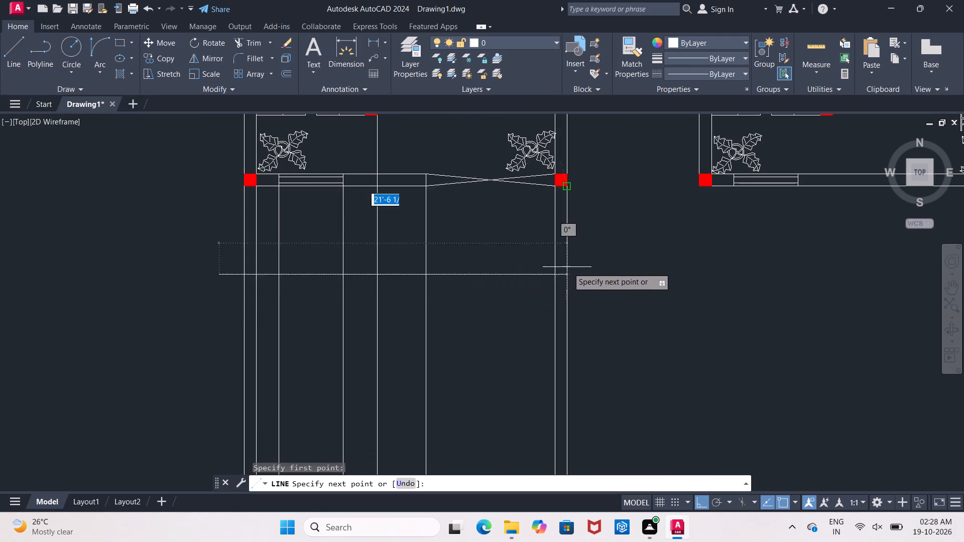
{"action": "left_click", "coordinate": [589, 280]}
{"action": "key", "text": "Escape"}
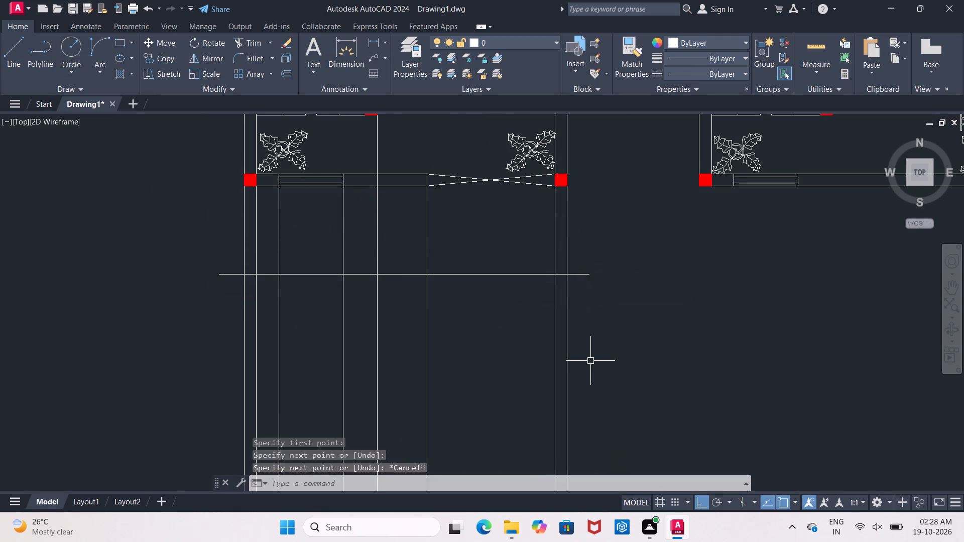
Draw a horizontal line about 37'-6" long across all the rays, well south of the left-hand plan.
{"action": "middle_click_drag", "start_coordinate": [602, 362], "coordinate": [596, 337]}
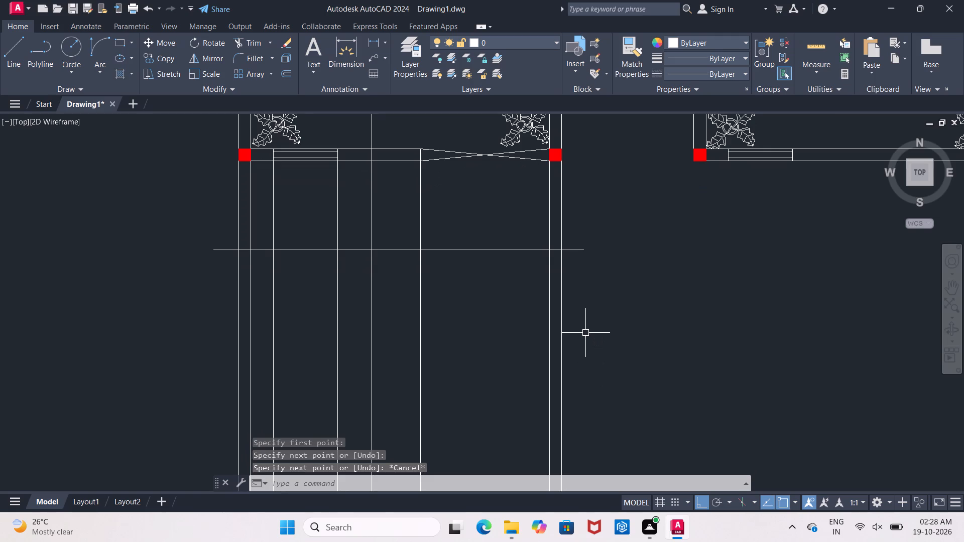
{"action": "key", "text": "0"}
{"action": "middle_click_drag", "start_coordinate": [656, 278], "coordinate": [618, 60]}
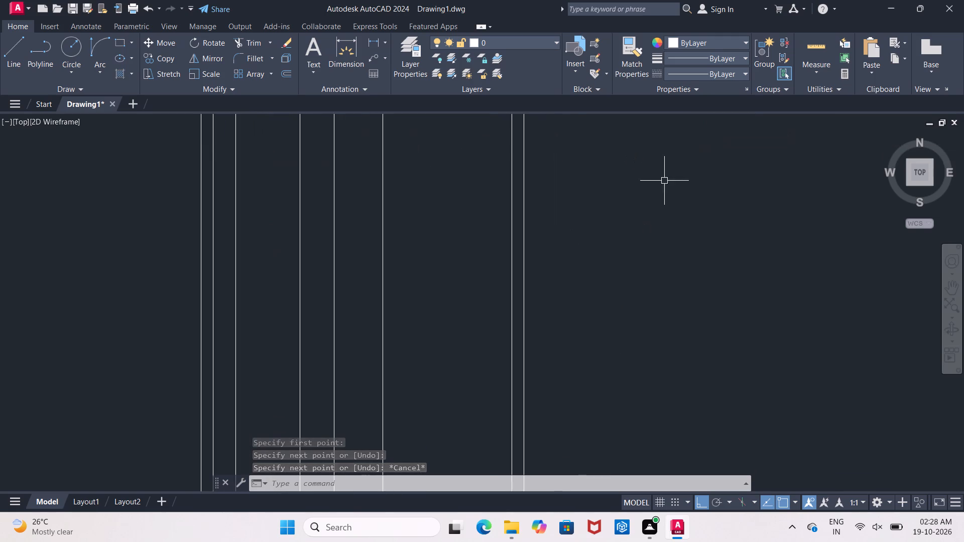
{"action": "scroll", "coordinate": [667, 191], "scroll_direction": "down", "scroll_amount": 2}
{"action": "middle_click_drag", "start_coordinate": [689, 237], "coordinate": [597, 282]}
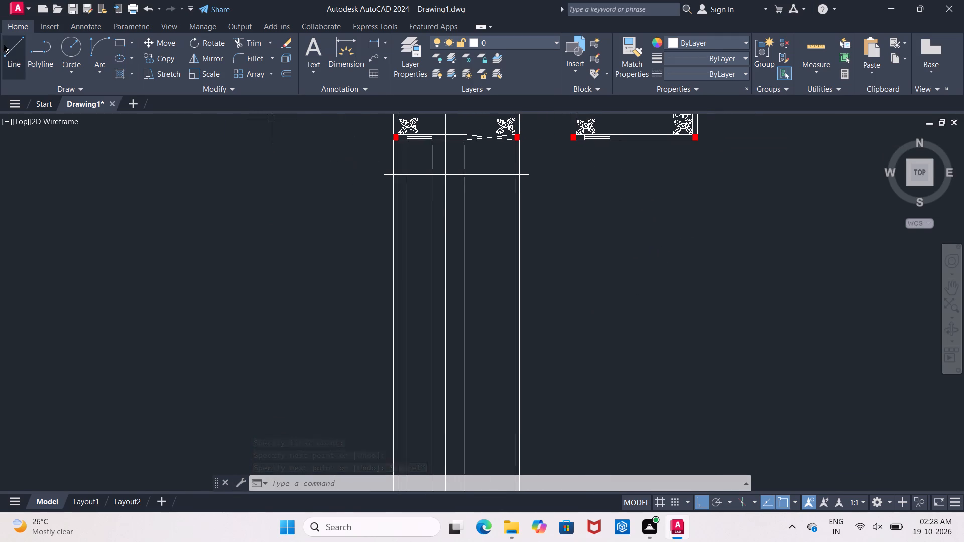
{"action": "left_click_drag", "start_coordinate": [4, 44], "coordinate": [8, 49]}
{"action": "left_click_drag", "start_coordinate": [368, 291], "coordinate": [395, 296]}
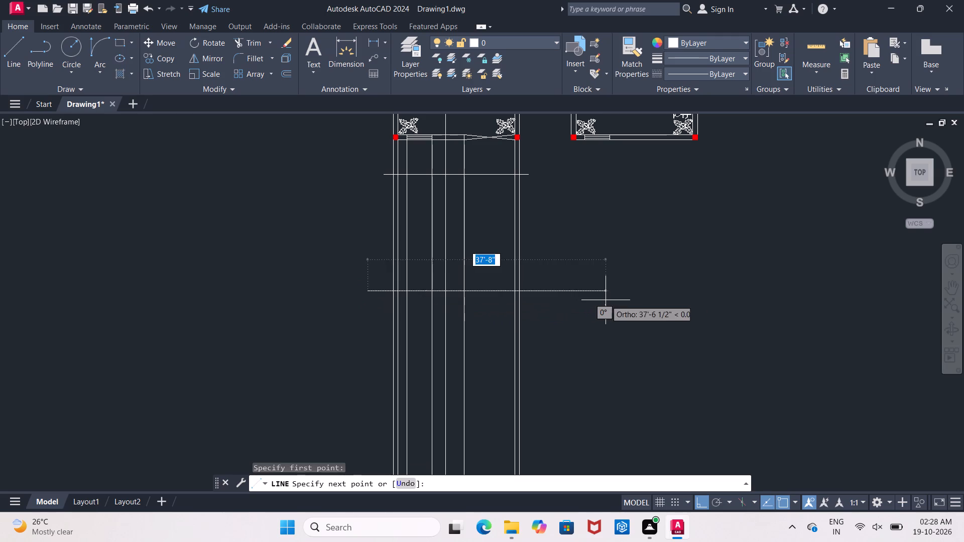
{"action": "left_click", "coordinate": [606, 300]}
{"action": "key", "text": "Escape"}
Offset the long horizontal line 3' to the north.
{"action": "scroll", "coordinate": [499, 279], "scroll_direction": "up", "scroll_amount": 2}
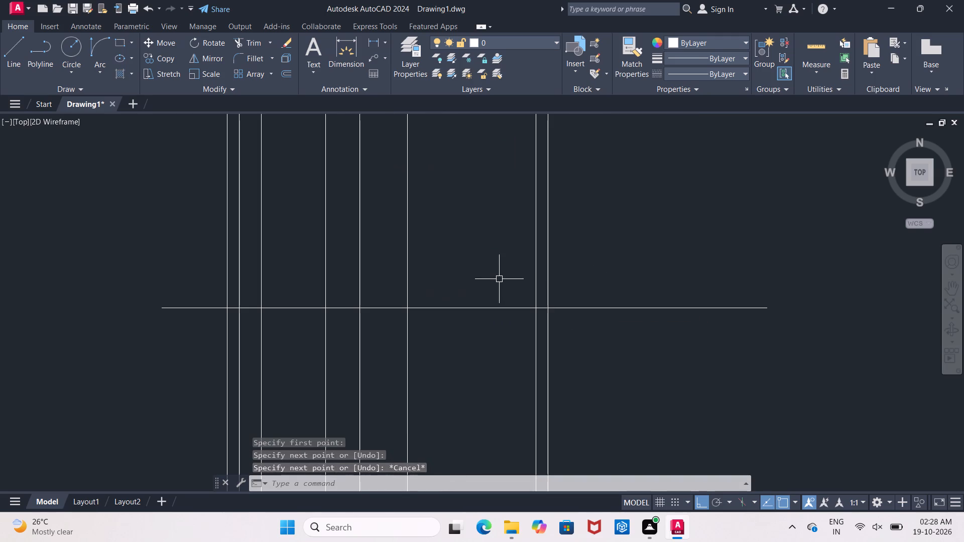
{"action": "key", "text": "o"}
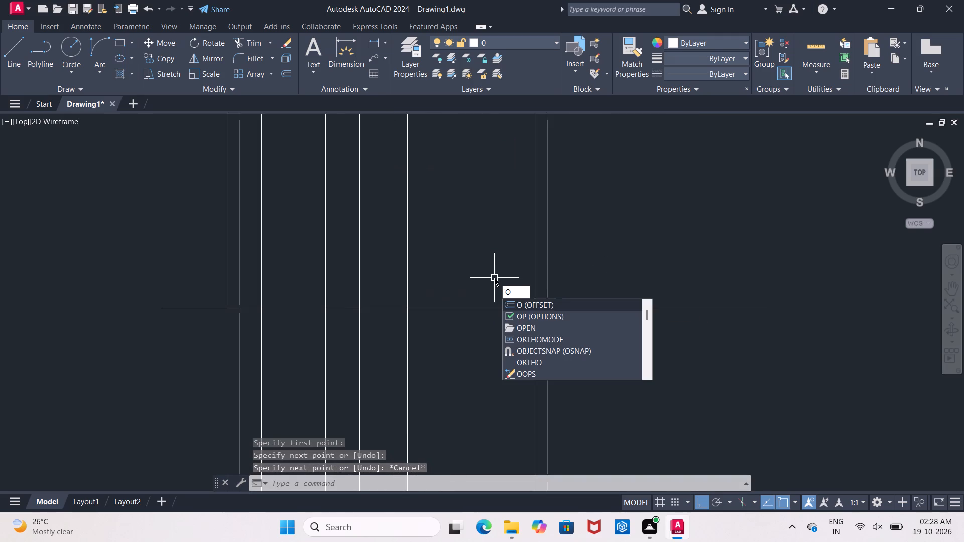
{"action": "key", "text": "o"}
{"action": "key", "text": "Escape"}
{"action": "key", "text": "Escape"}
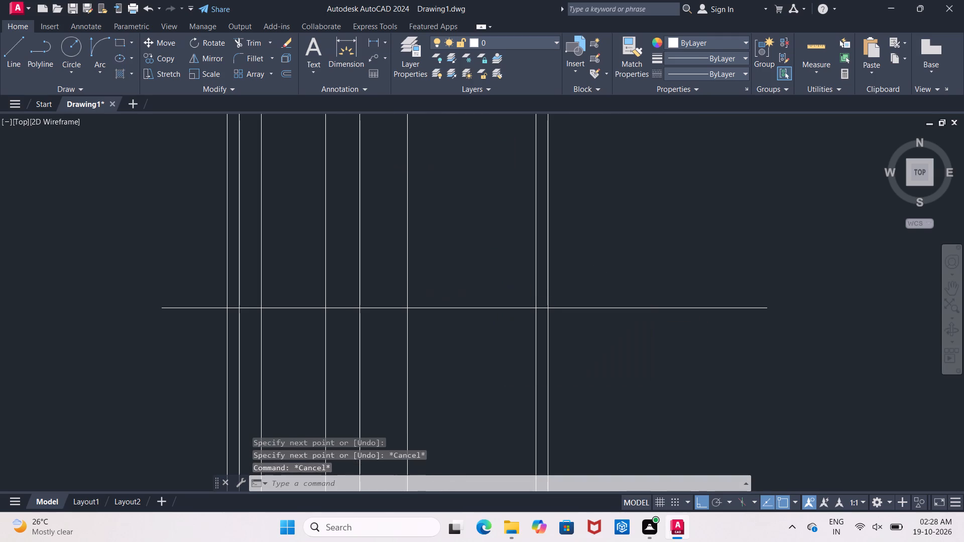
{"action": "key", "text": "o"}
{"action": "key", "text": "Return"}
{"action": "type", "text": "3'"}
{"action": "key", "text": "Return"}
{"action": "left_click", "coordinate": [497, 313]}
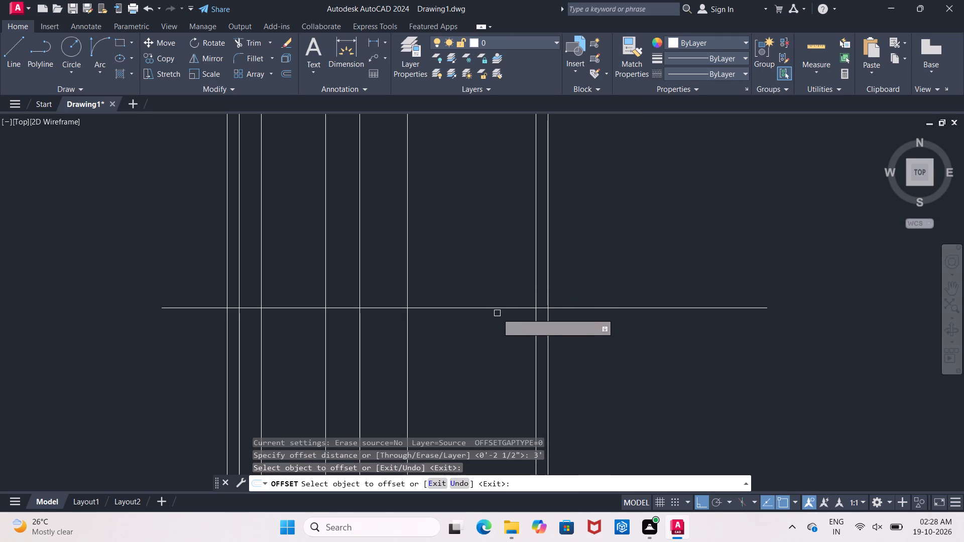
{"action": "left_click", "coordinate": [501, 309]}
{"action": "left_click", "coordinate": [481, 255]}
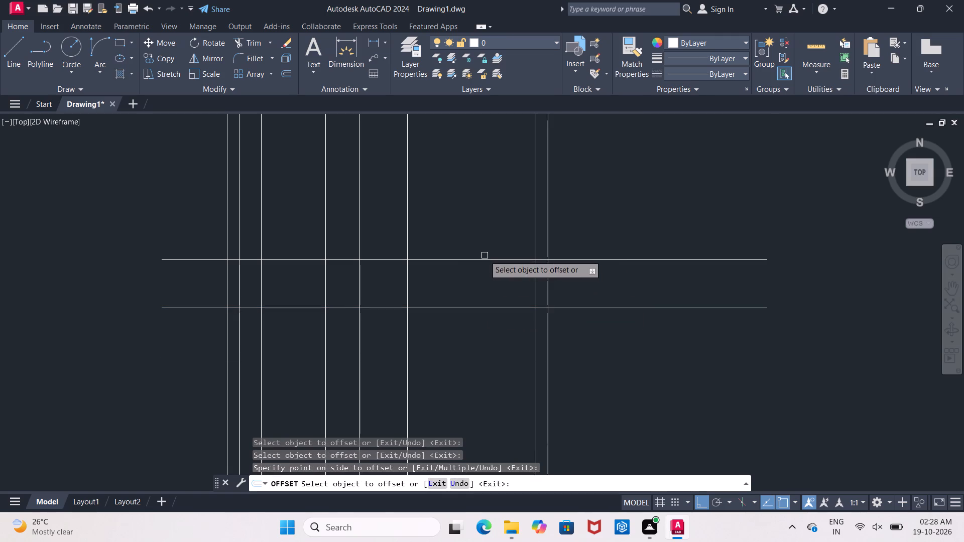
{"action": "key", "text": "Return"}
Offset the upper of the two long horizontal lines 7' to the north.
{"action": "key", "text": "Return"}
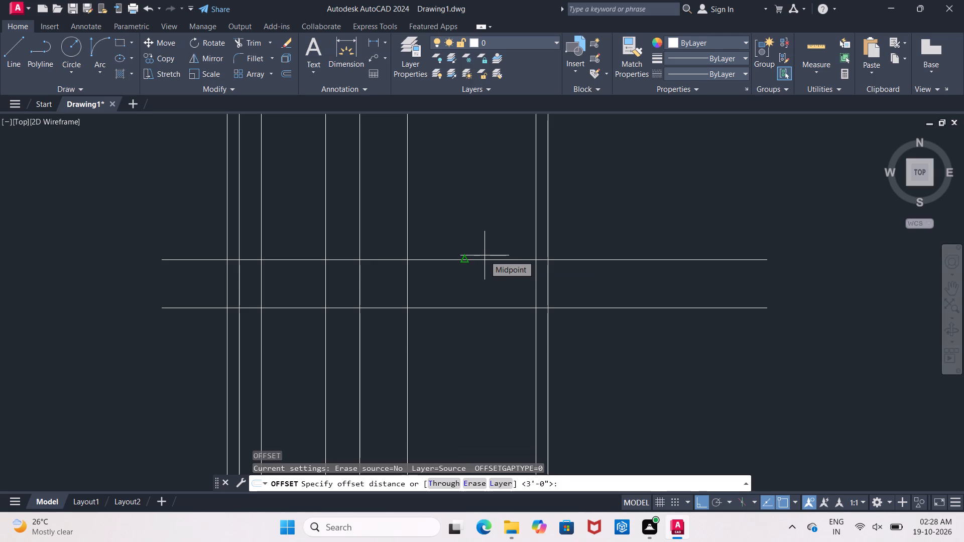
{"action": "type", "text": "7'"}
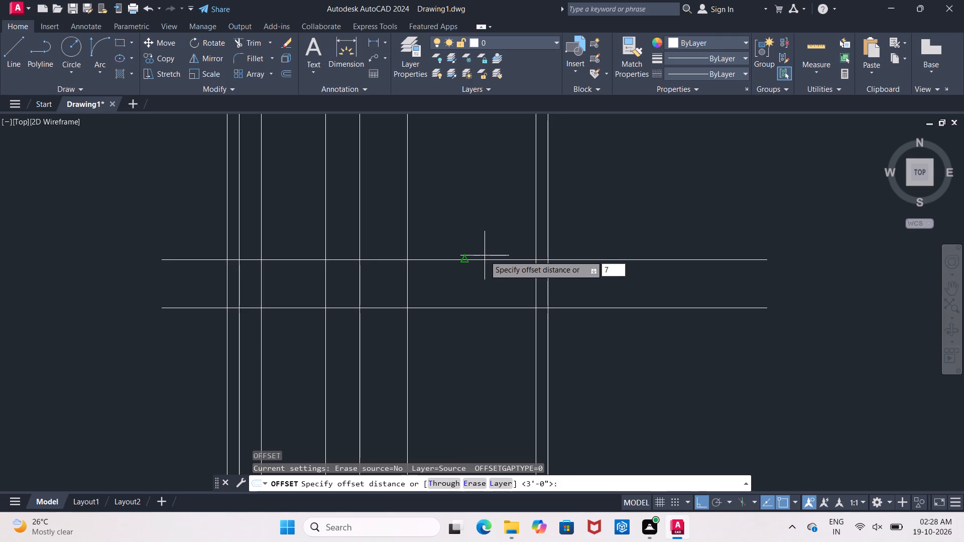
{"action": "key", "text": "Return"}
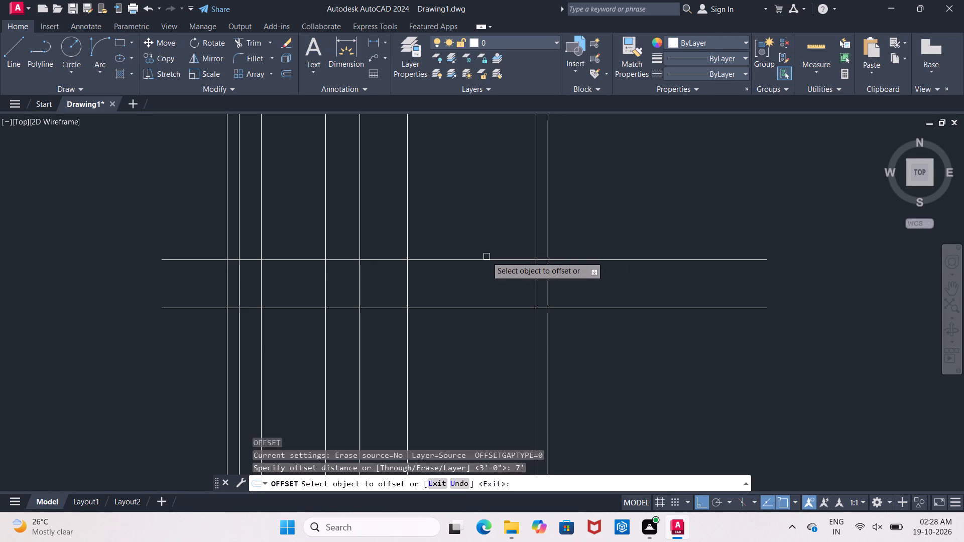
{"action": "left_click", "coordinate": [488, 260]}
{"action": "left_click", "coordinate": [496, 205]}
{"action": "left_click", "coordinate": [495, 204]}
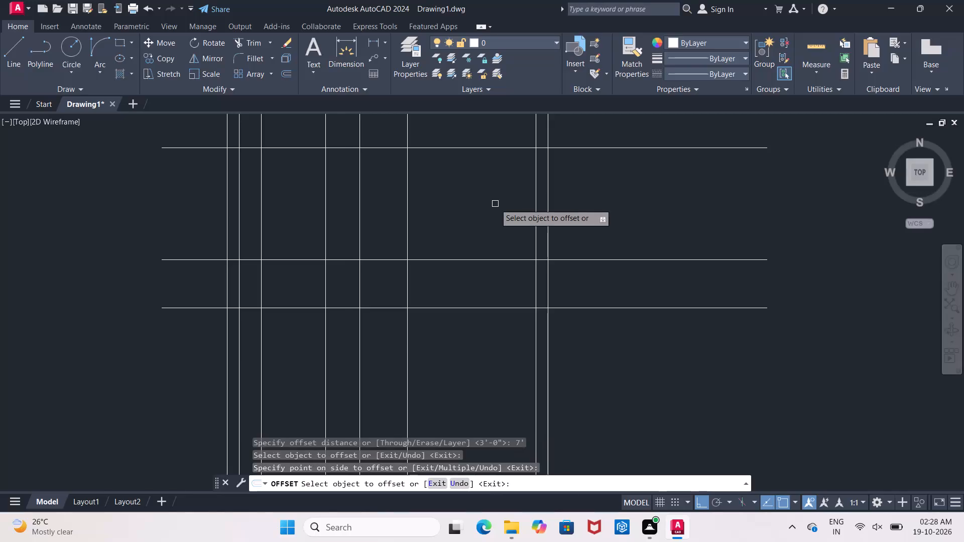
{"action": "middle_click_drag", "start_coordinate": [487, 252], "coordinate": [483, 323]}
{"action": "scroll", "coordinate": [484, 285], "scroll_direction": "down", "scroll_amount": 1}
{"action": "middle_click_drag", "start_coordinate": [484, 285], "coordinate": [475, 343]}
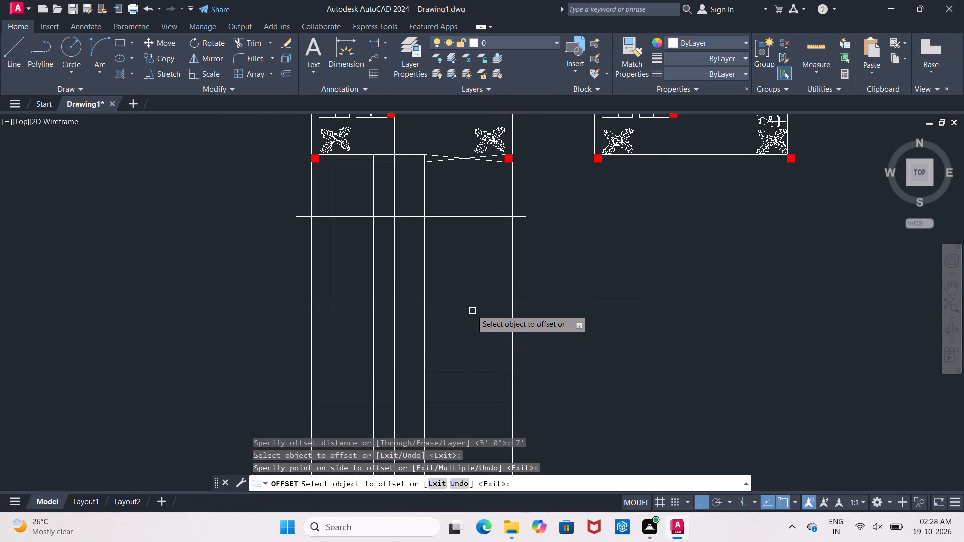
{"action": "key", "text": "Escape"}
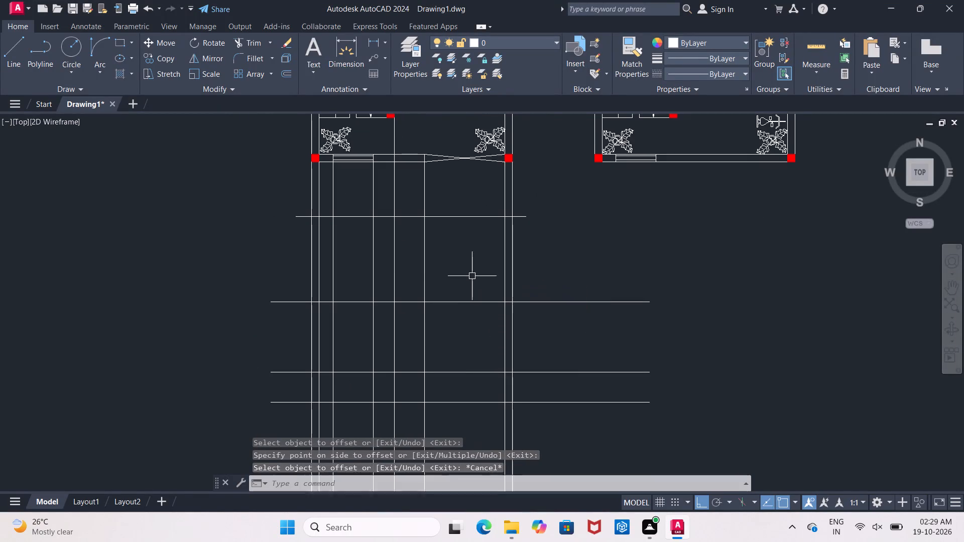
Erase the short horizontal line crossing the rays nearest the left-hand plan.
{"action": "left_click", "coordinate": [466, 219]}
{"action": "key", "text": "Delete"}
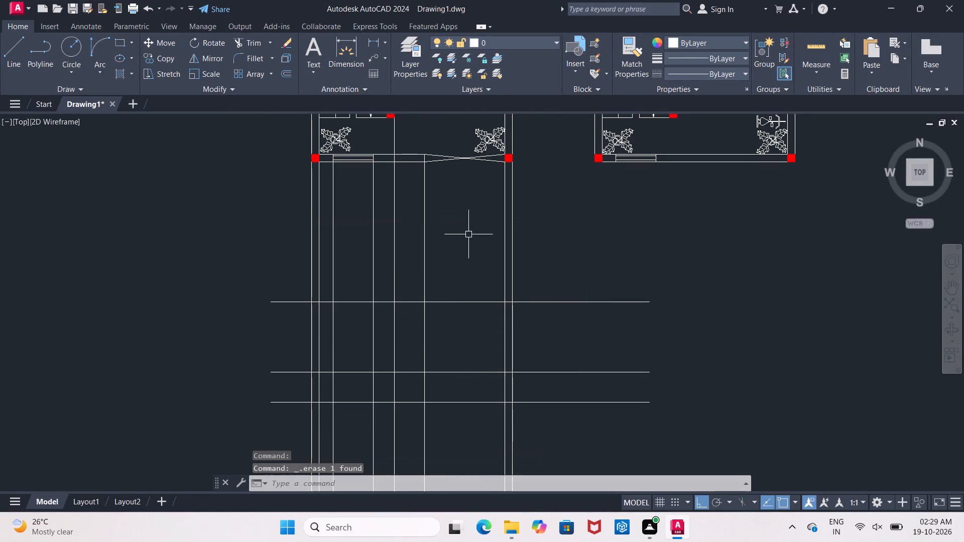
Move the three long horizontal level lines farther south along the projected rays.
{"action": "middle_click_drag", "start_coordinate": [474, 241], "coordinate": [469, 201]}
{"action": "left_click_drag", "start_coordinate": [231, 226], "coordinate": [236, 232]}
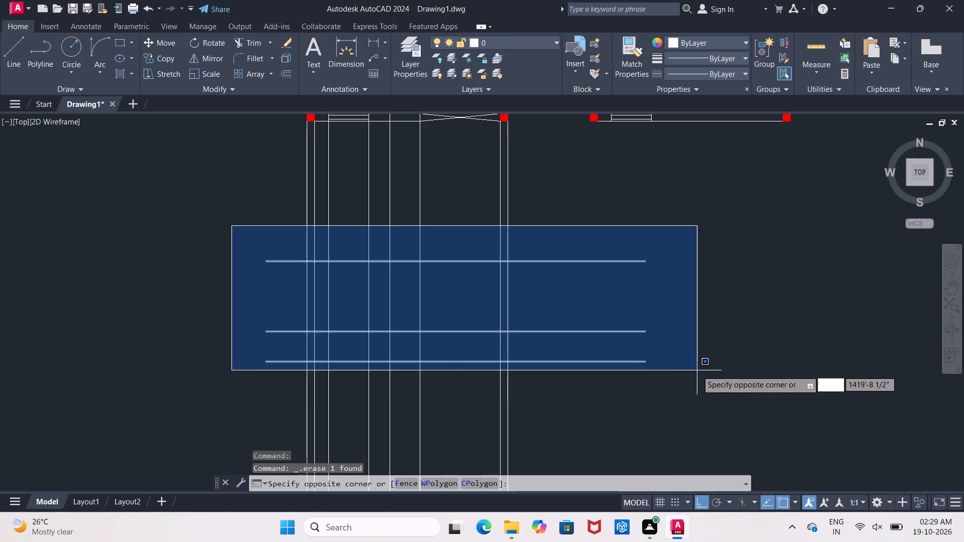
{"action": "left_click", "coordinate": [697, 370]}
{"action": "left_click", "coordinate": [173, 49]}
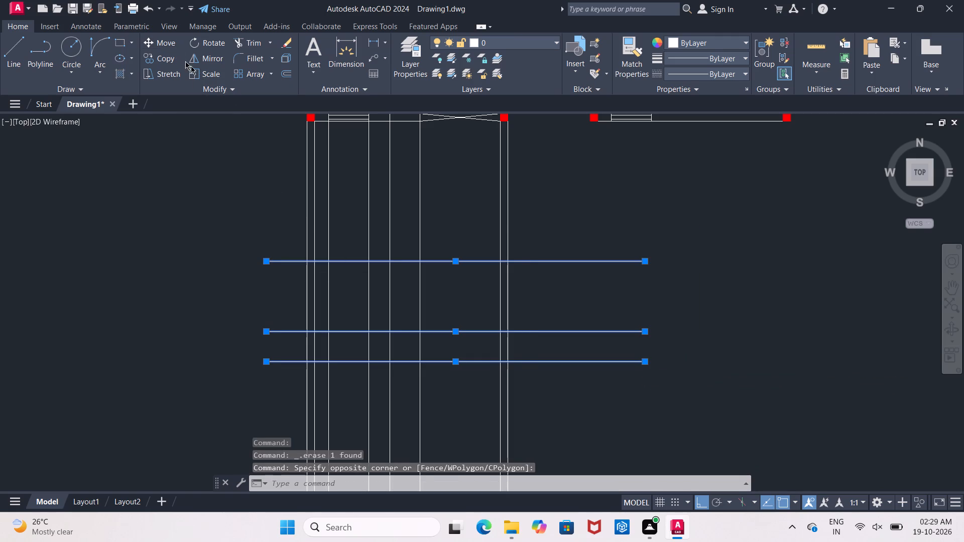
{"action": "scroll", "coordinate": [639, 223], "scroll_direction": "down", "scroll_amount": 2}
{"action": "middle_click_drag", "start_coordinate": [639, 223], "coordinate": [523, 197]}
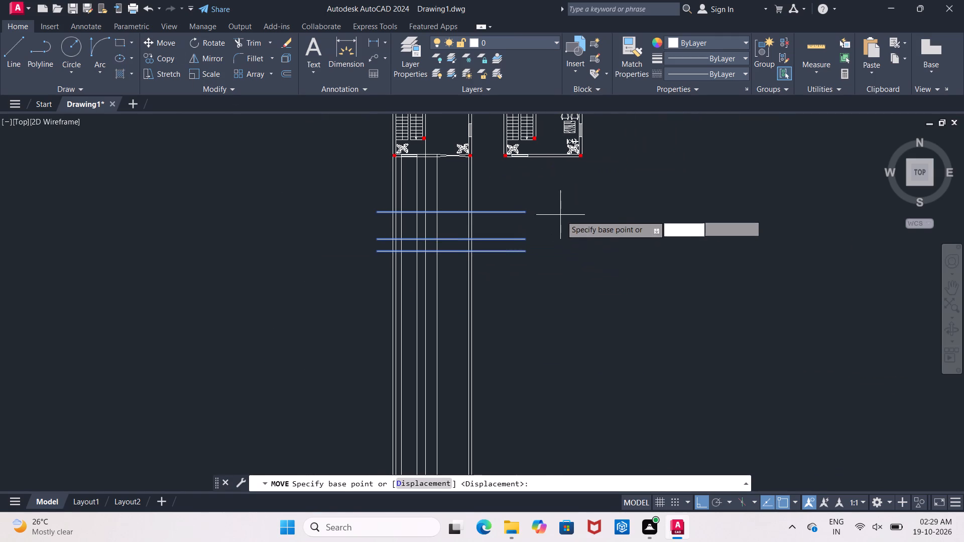
{"action": "left_click_drag", "start_coordinate": [563, 216], "coordinate": [565, 222]}
{"action": "left_click", "coordinate": [573, 269]}
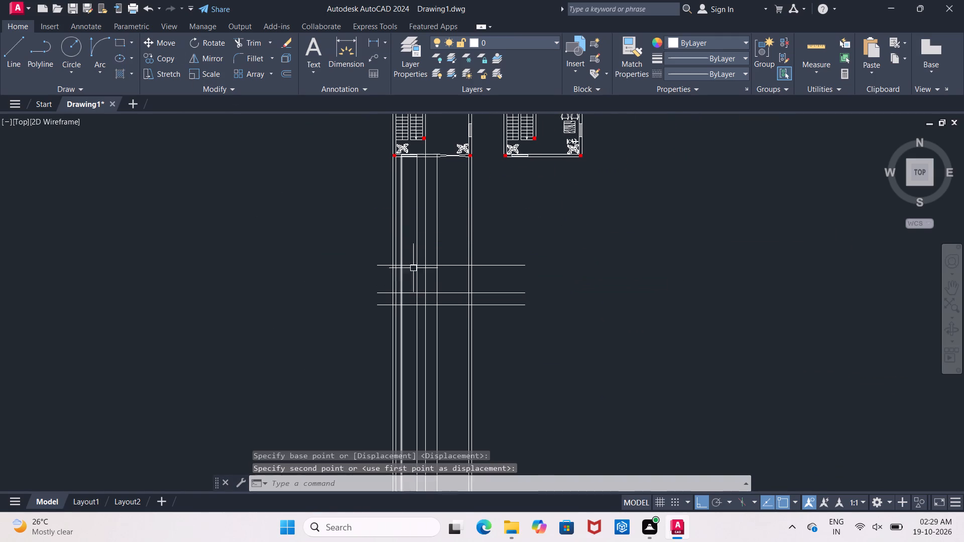
{"action": "scroll", "coordinate": [421, 267], "scroll_direction": "up", "scroll_amount": 2}
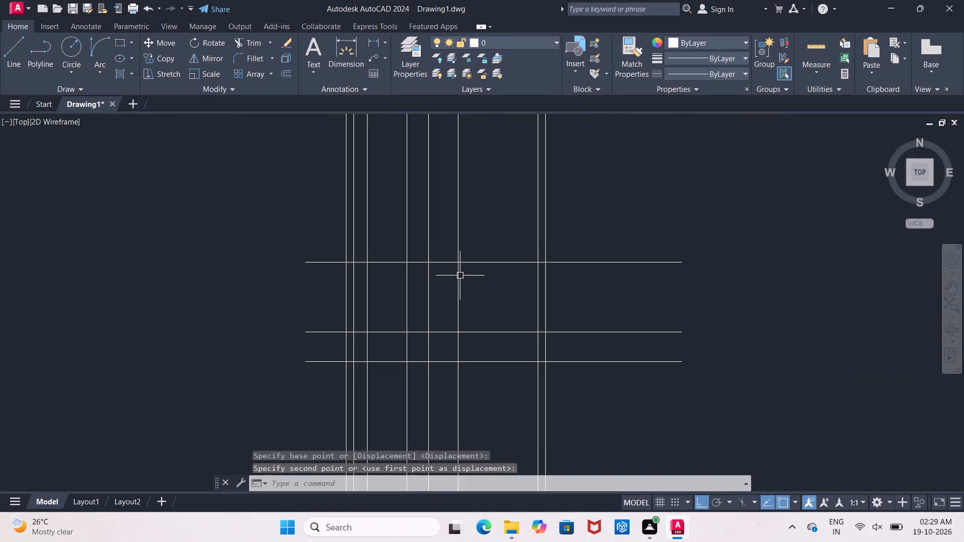
{"action": "scroll", "coordinate": [487, 318], "scroll_direction": "up", "scroll_amount": 1}
{"action": "key", "text": "Escape"}
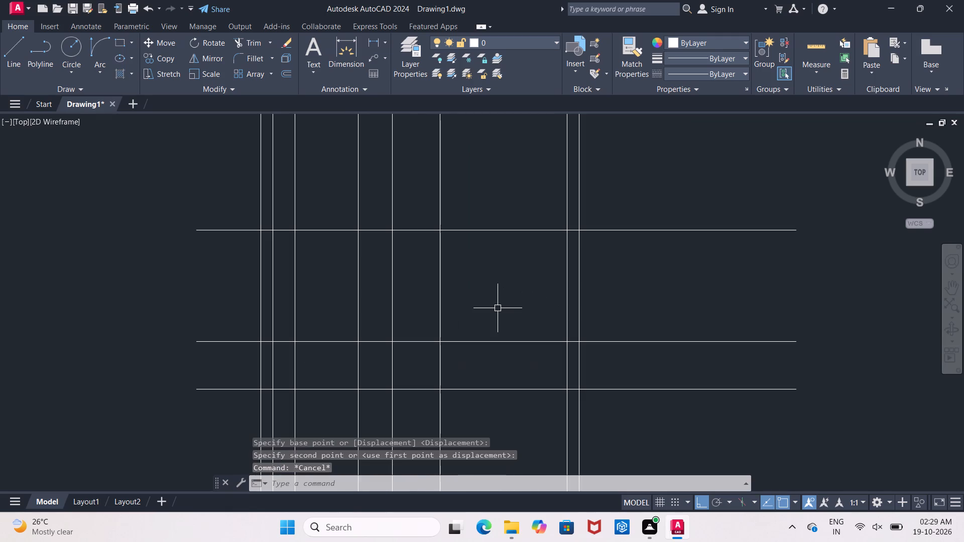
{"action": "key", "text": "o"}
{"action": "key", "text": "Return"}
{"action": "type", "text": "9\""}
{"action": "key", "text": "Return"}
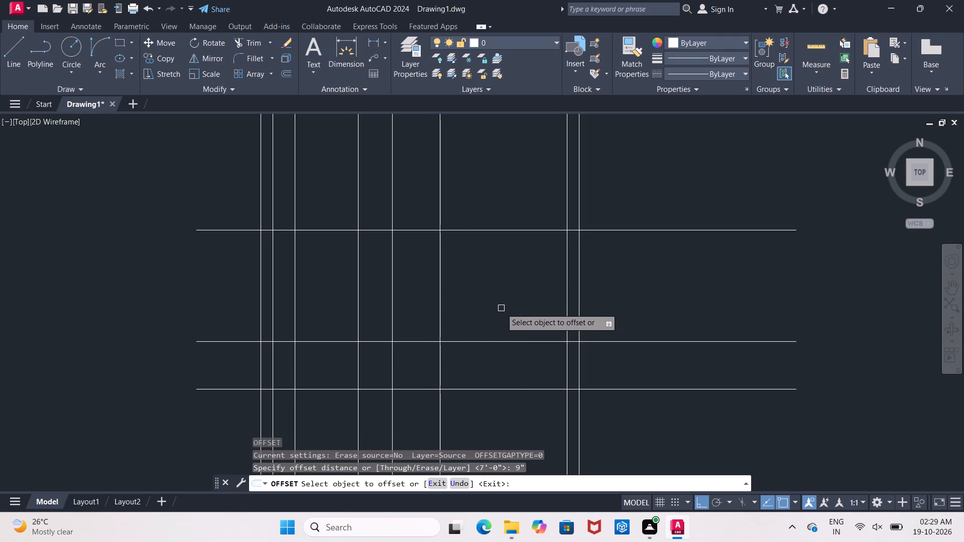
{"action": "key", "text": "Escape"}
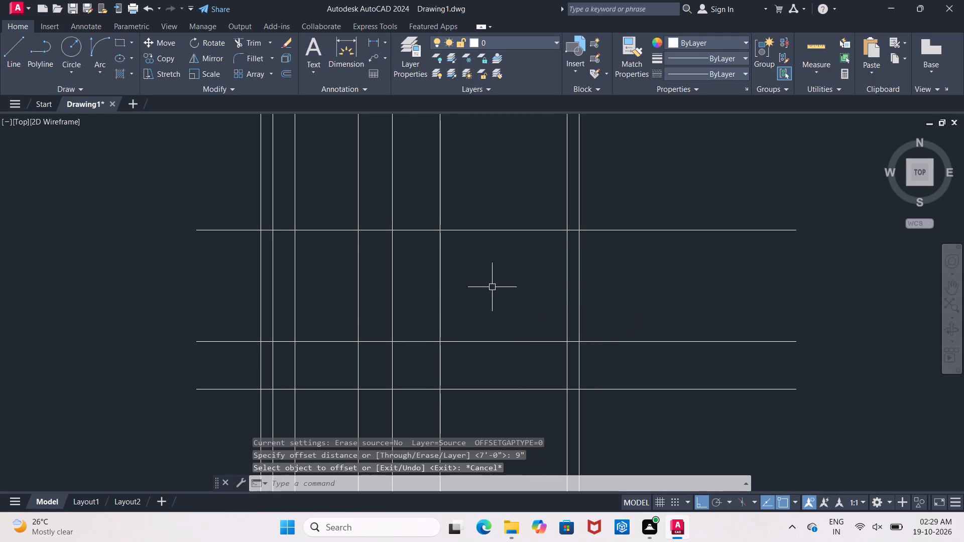
Offset the northernmost of the three long horizontal lines 3' to the north.
{"action": "key", "text": "o"}
{"action": "key", "text": "Return"}
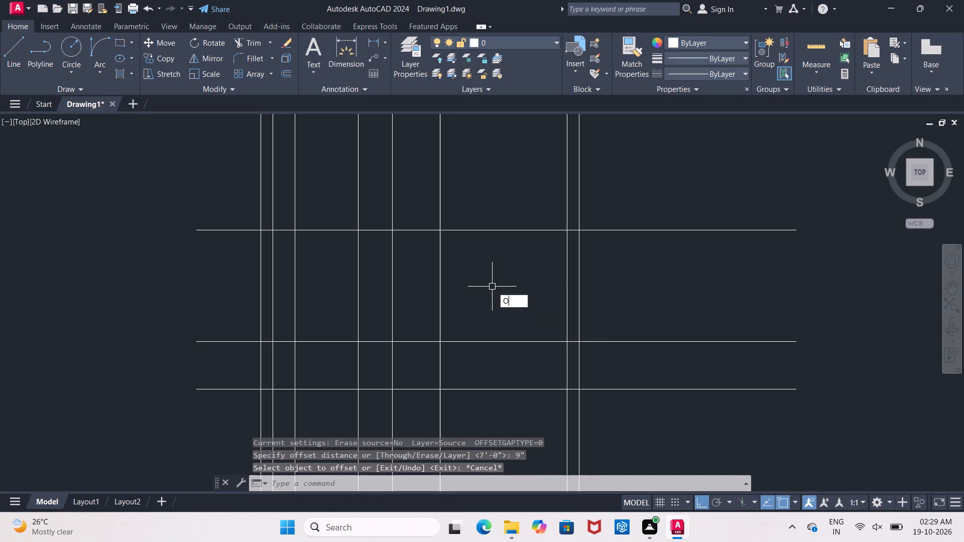
{"action": "type", "text": "3'"}
{"action": "key", "text": "Return"}
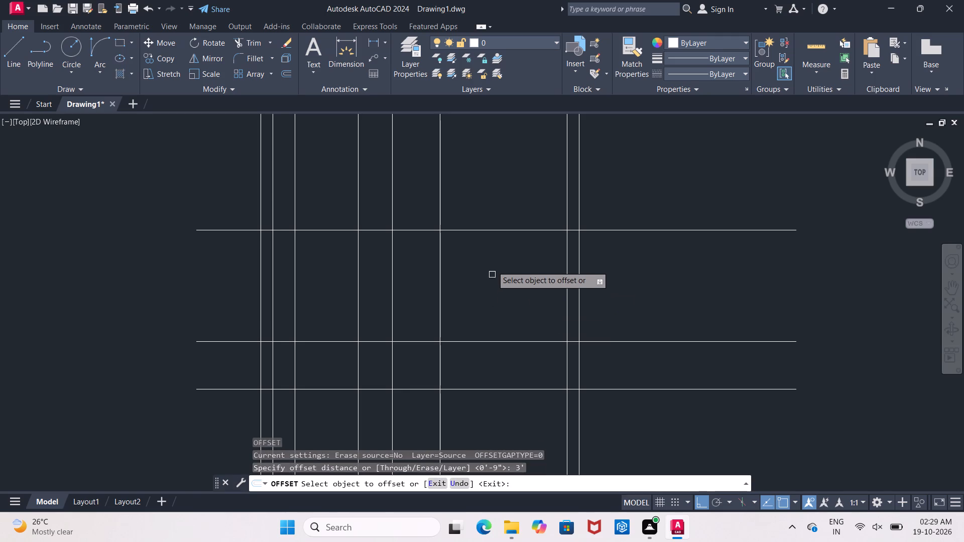
{"action": "left_click", "coordinate": [496, 231]}
{"action": "left_click", "coordinate": [497, 167]}
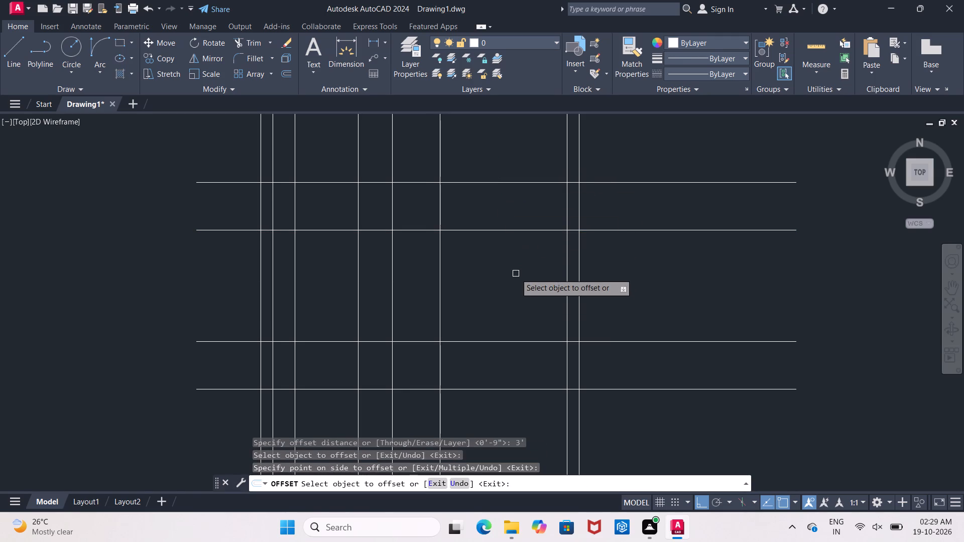
{"action": "key", "text": "Return"}
Offset the new northernmost horizontal line 9" to the north.
{"action": "key", "text": "Return"}
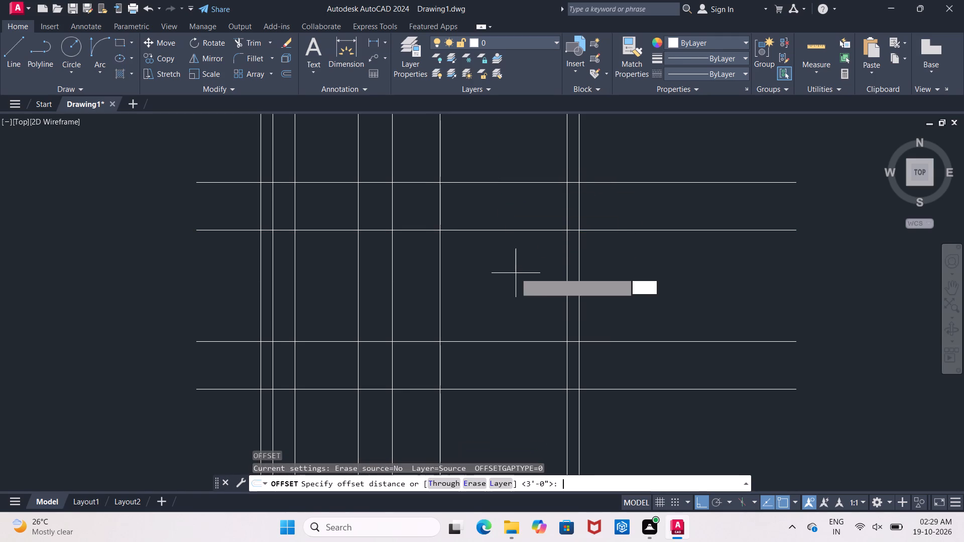
{"action": "type", "text": "9\""}
{"action": "key", "text": "Return"}
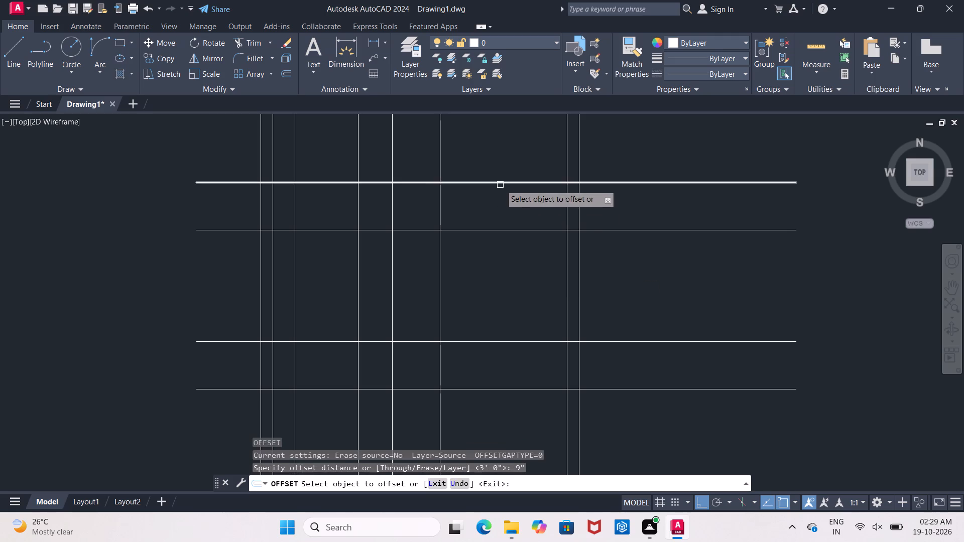
{"action": "left_click", "coordinate": [500, 184]}
{"action": "left_click", "coordinate": [495, 171]}
{"action": "middle_click_drag", "start_coordinate": [494, 178], "coordinate": [506, 249]}
{"action": "left_click_drag", "start_coordinate": [500, 202], "coordinate": [506, 249]}
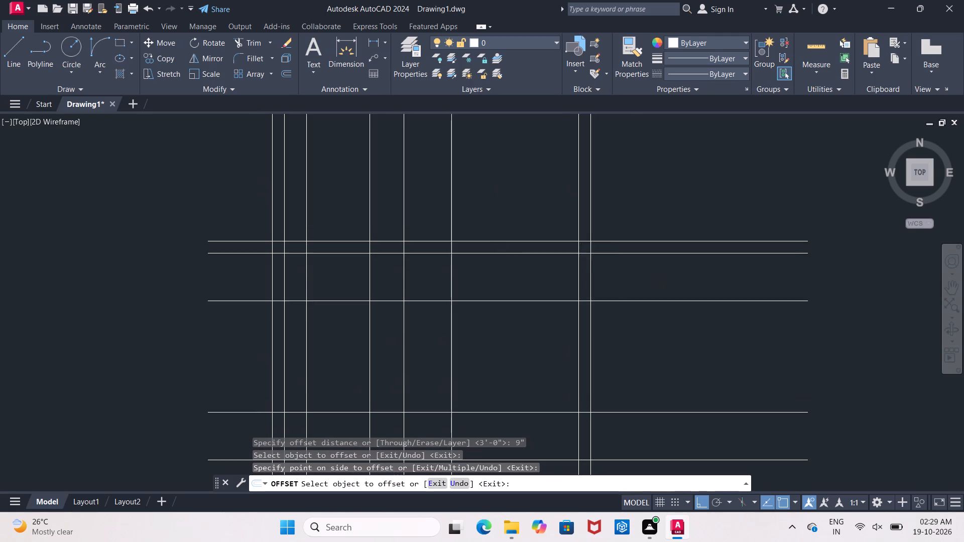
{"action": "key", "text": "Return"}
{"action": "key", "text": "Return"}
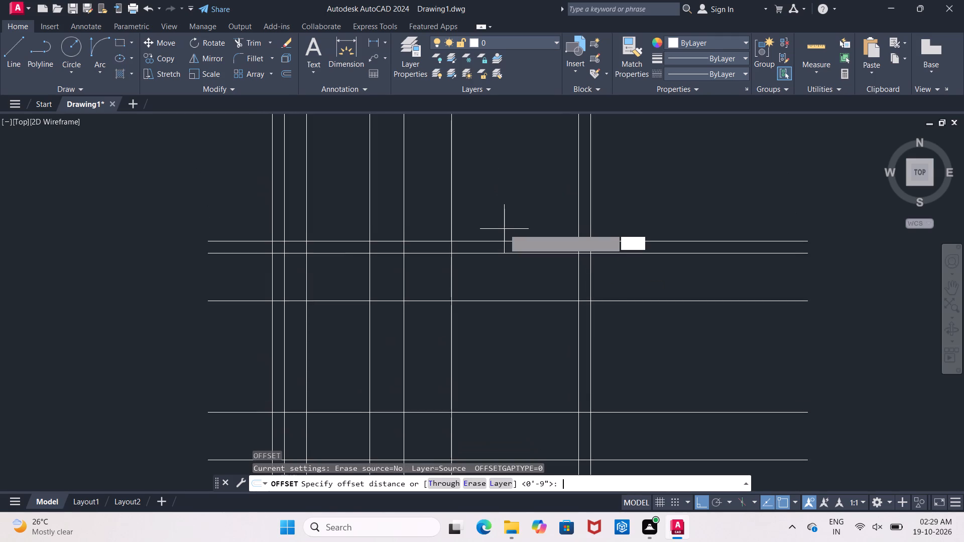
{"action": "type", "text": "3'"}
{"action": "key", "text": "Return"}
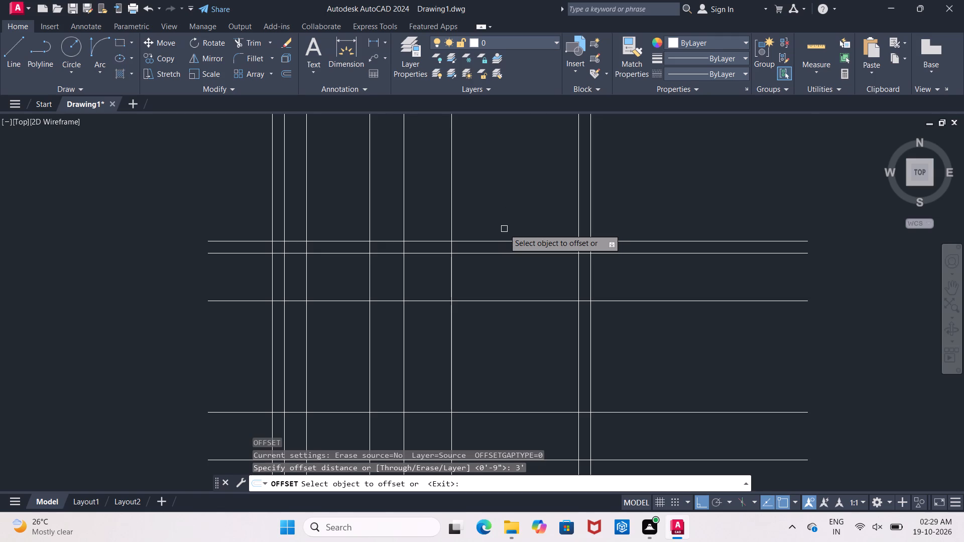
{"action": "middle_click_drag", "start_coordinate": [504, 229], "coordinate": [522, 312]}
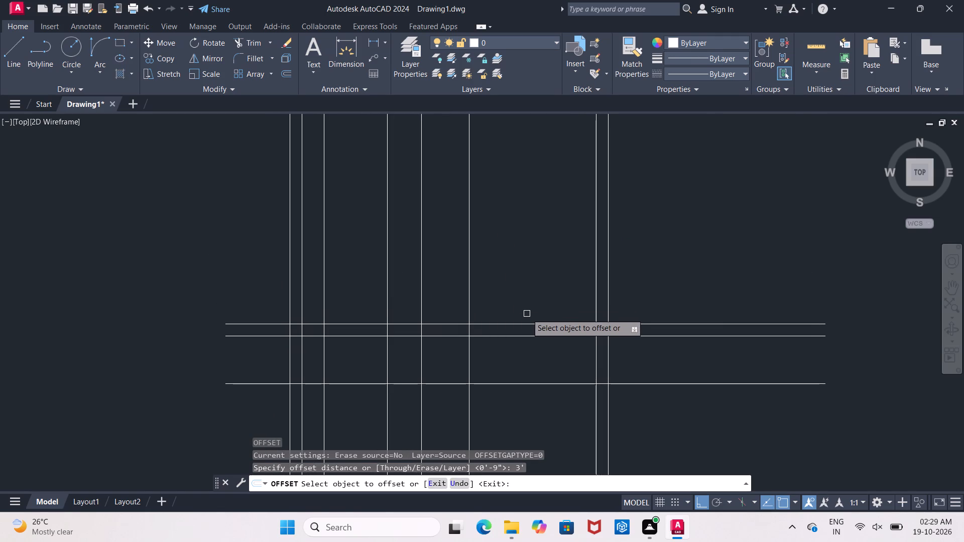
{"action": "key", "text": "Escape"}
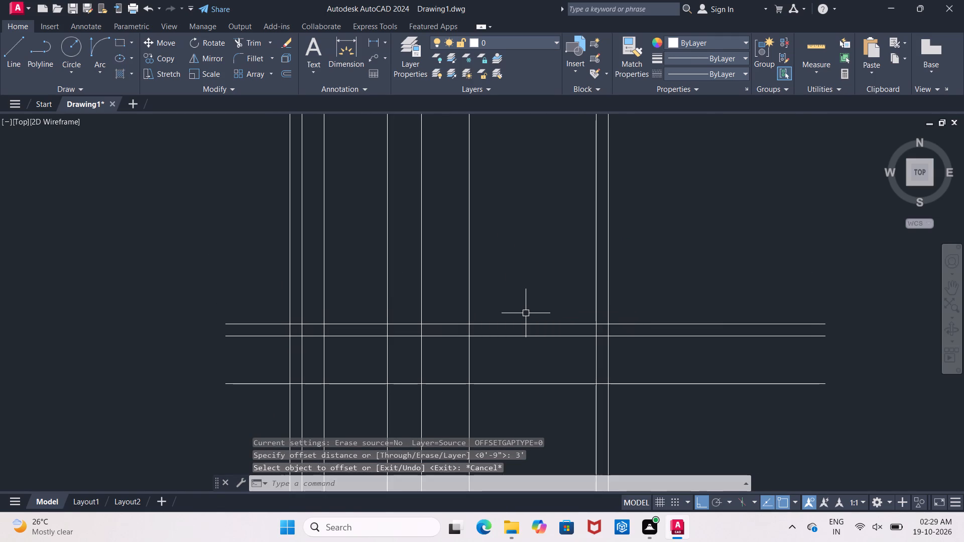
Offset the upper line of the 9" pair 7' to the north.
{"action": "key", "text": "o"}
{"action": "key", "text": "Return"}
{"action": "type", "text": "7'"}
{"action": "key", "text": "Return"}
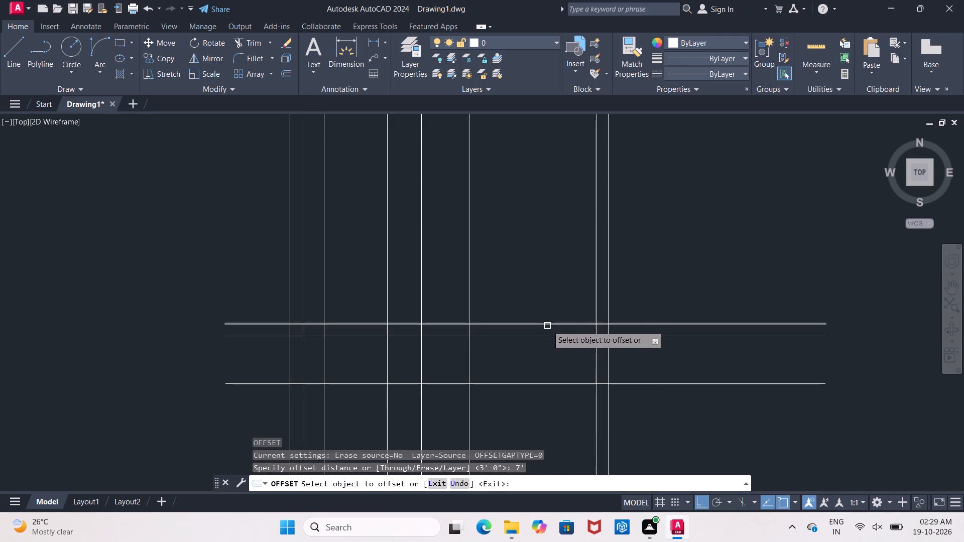
{"action": "left_click", "coordinate": [547, 325]}
{"action": "left_click", "coordinate": [555, 269]}
{"action": "key", "text": "Return"}
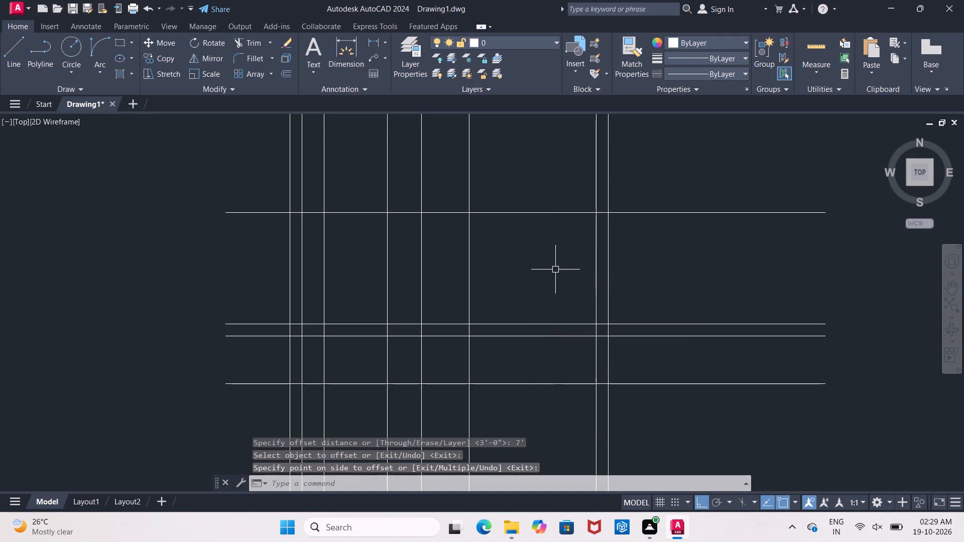
Offset the northernmost horizontal level line 3' to the north.
{"action": "key", "text": "Return"}
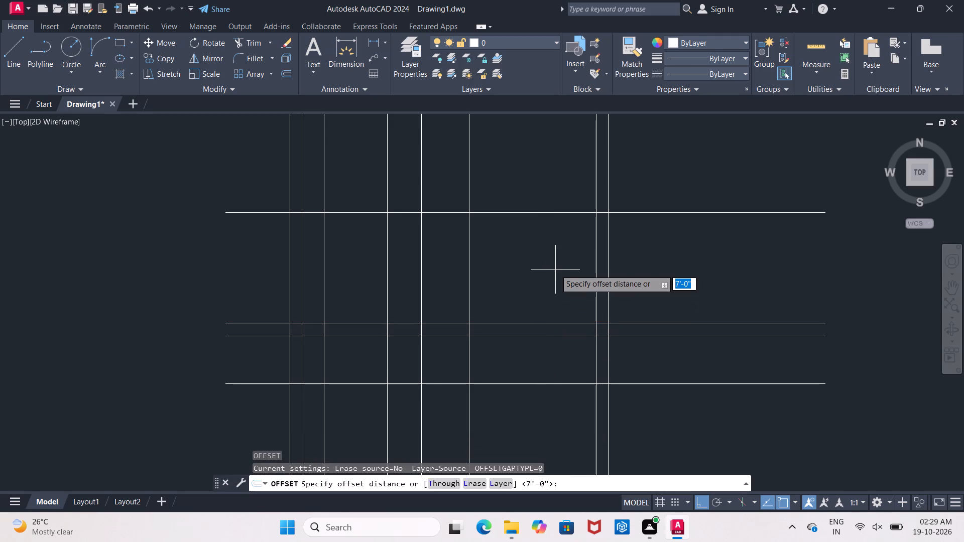
{"action": "key", "text": "3"}
{"action": "key", "text": "apostrophe"}
{"action": "key", "text": "Return"}
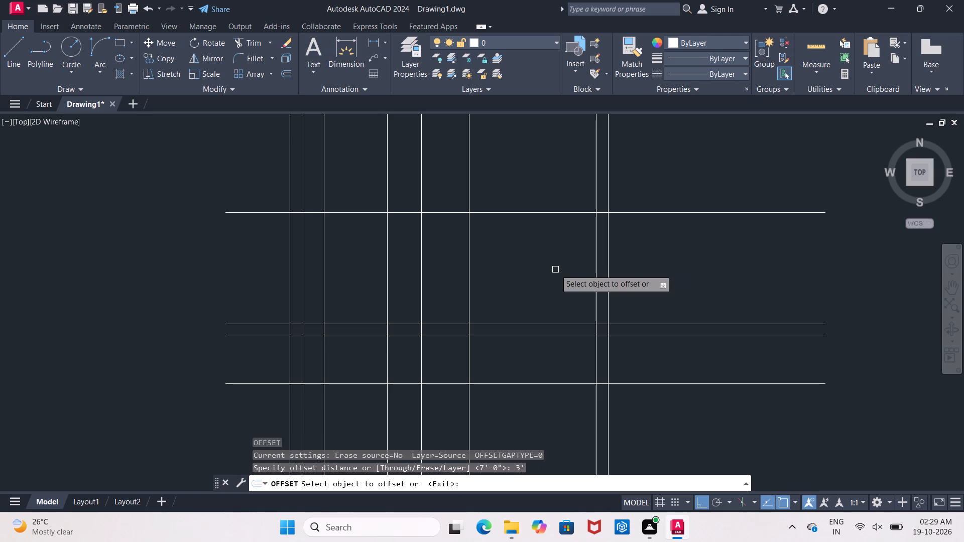
{"action": "left_click", "coordinate": [555, 213]}
{"action": "left_click", "coordinate": [552, 188]}
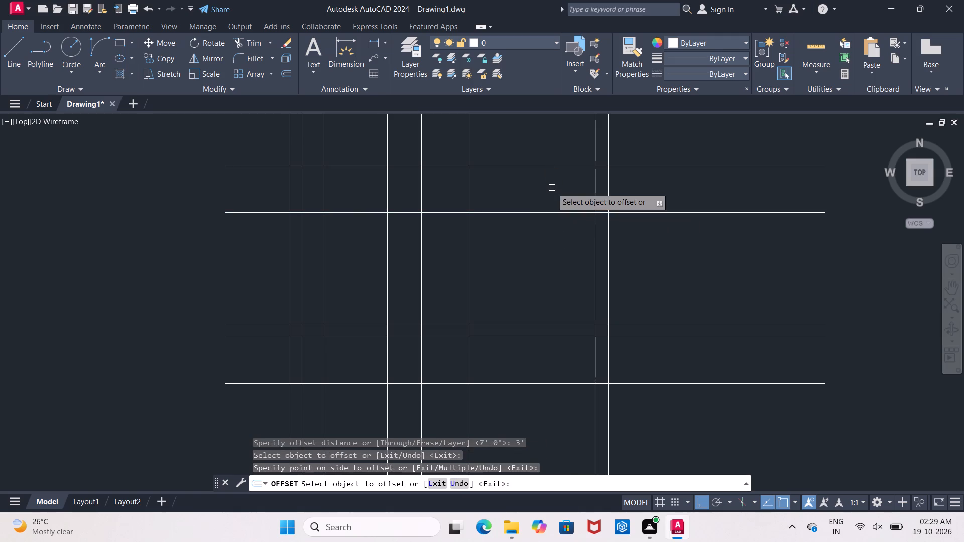
{"action": "middle_click_drag", "start_coordinate": [548, 210], "coordinate": [541, 307]}
{"action": "middle_click_drag", "start_coordinate": [545, 294], "coordinate": [543, 341]}
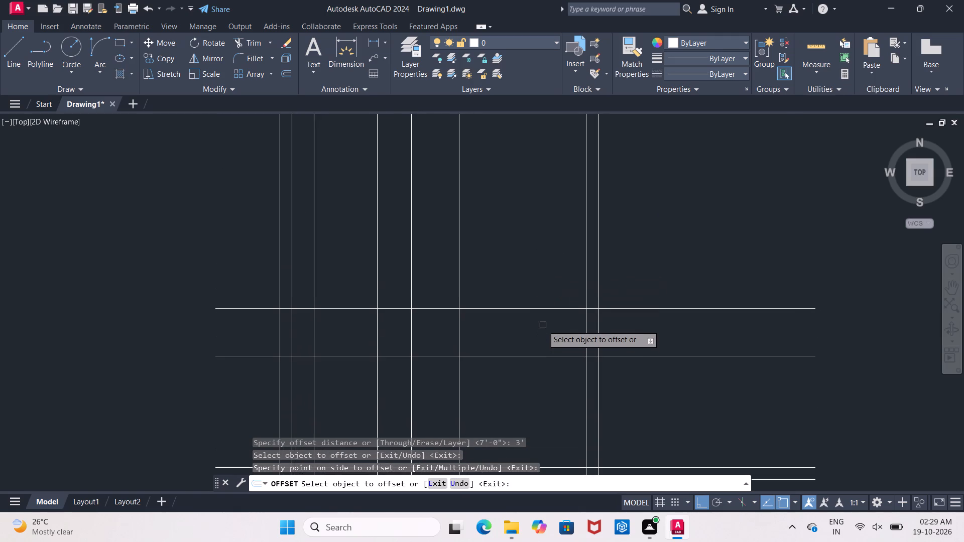
{"action": "key", "text": "Return"}
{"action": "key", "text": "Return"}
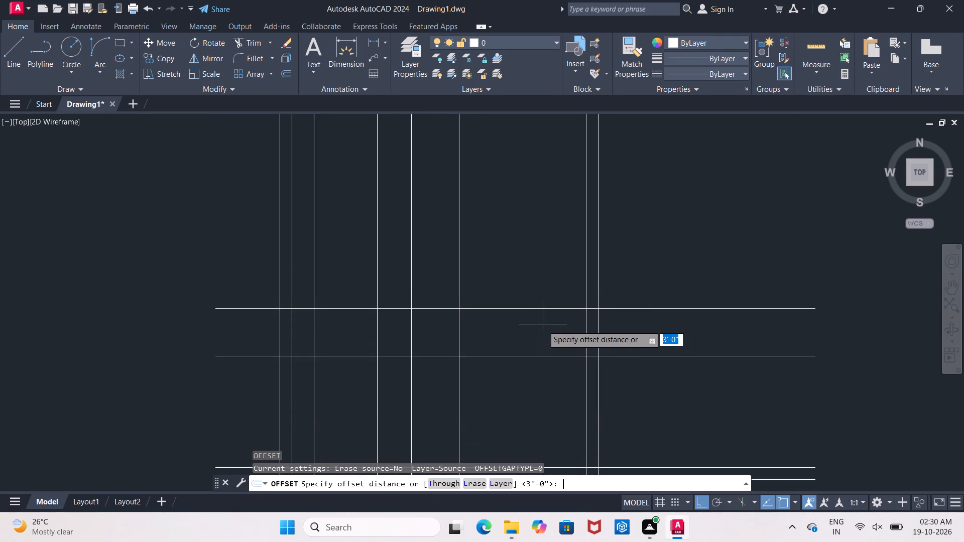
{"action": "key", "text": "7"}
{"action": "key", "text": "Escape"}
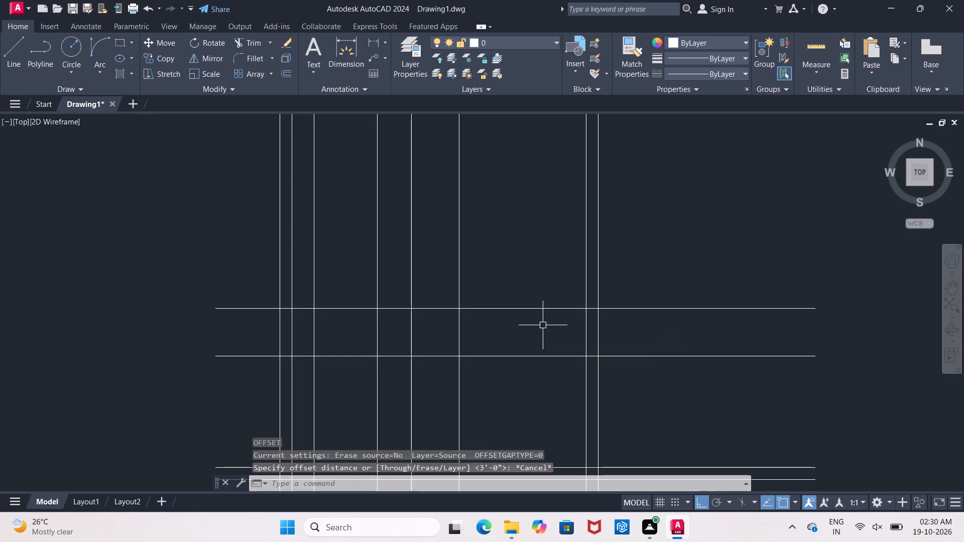
Offset the northernmost horizontal level line 10' to the north.
{"action": "key", "text": "o"}
{"action": "key", "text": "Return"}
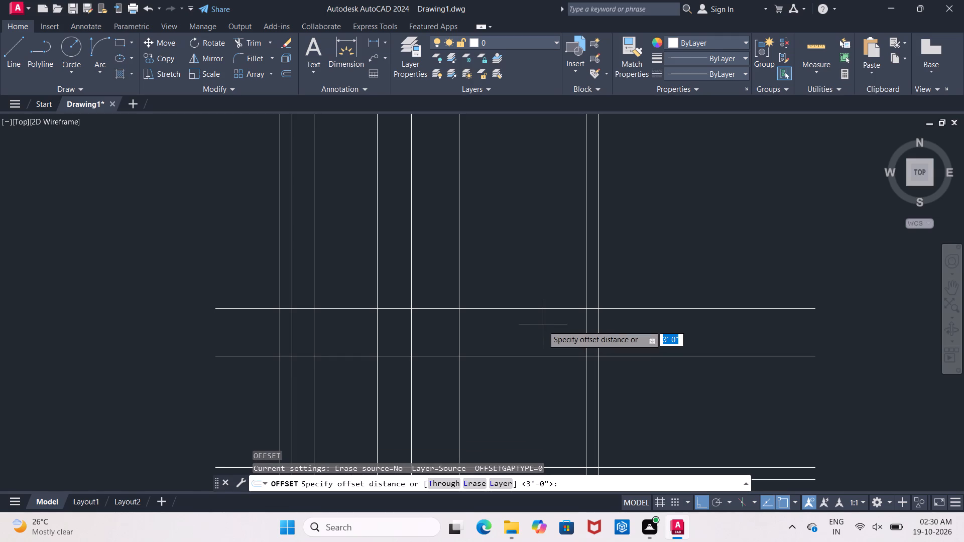
{"action": "type", "text": "10'"}
{"action": "key", "text": "Return"}
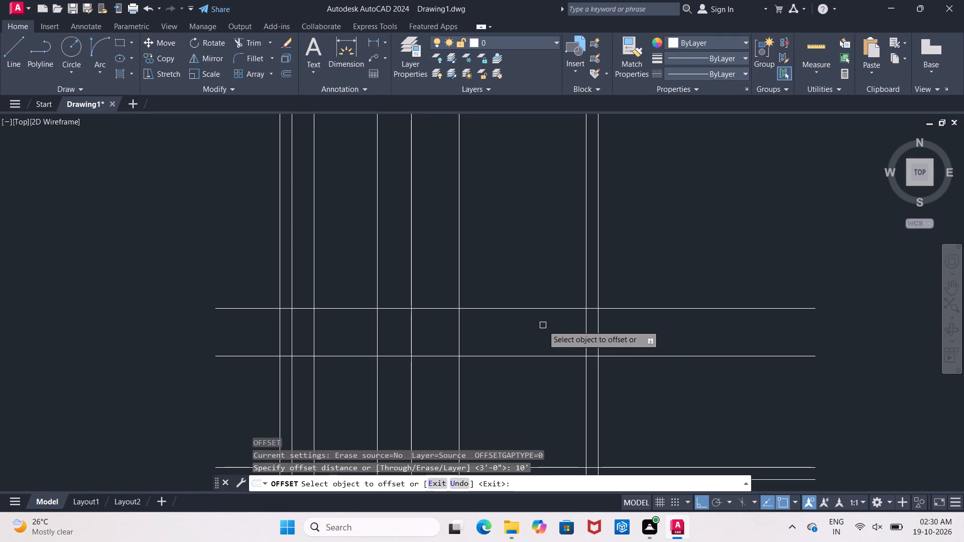
{"action": "left_click", "coordinate": [532, 309]}
{"action": "left_click", "coordinate": [527, 260]}
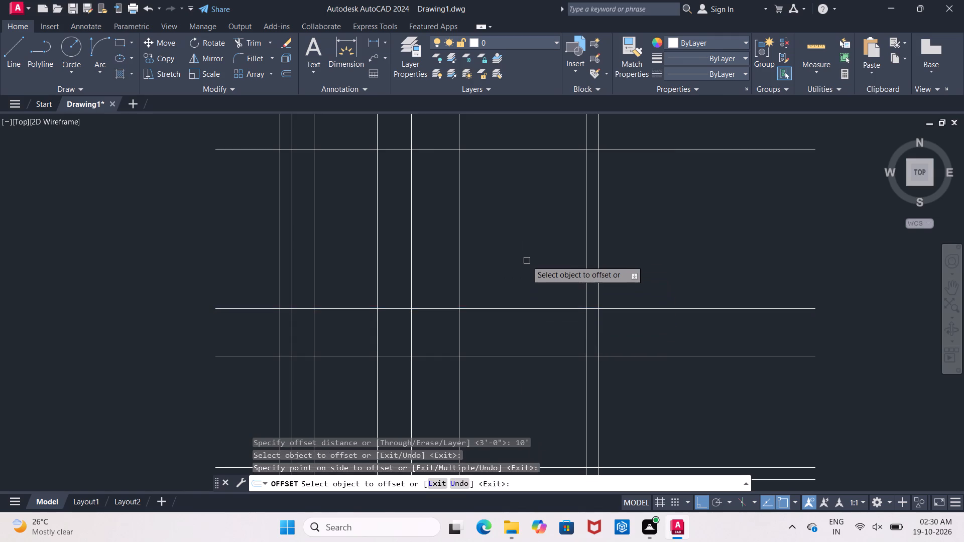
{"action": "scroll", "coordinate": [526, 261], "scroll_direction": "down", "scroll_amount": 2}
{"action": "middle_click_drag", "start_coordinate": [526, 261], "coordinate": [525, 277]}
{"action": "scroll", "coordinate": [509, 264], "scroll_direction": "up", "scroll_amount": 1}
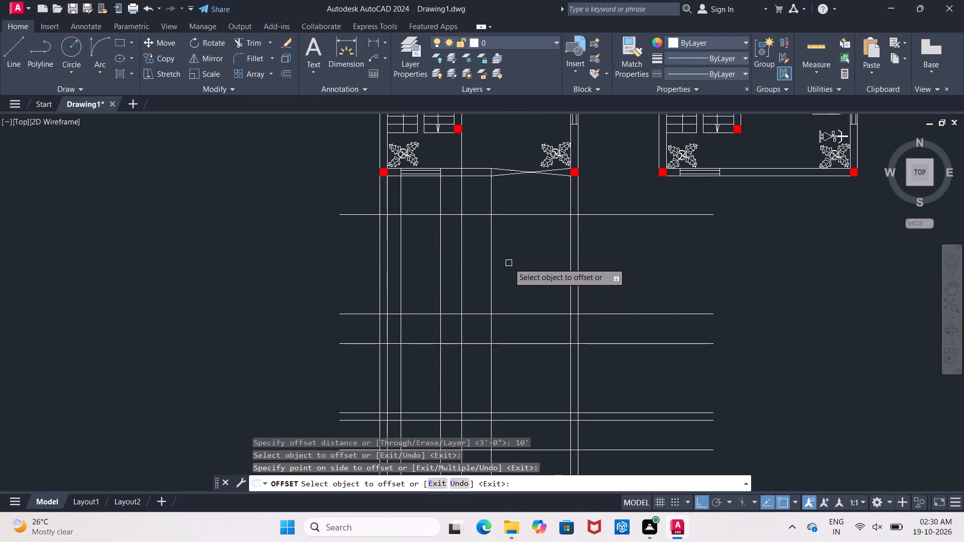
{"action": "scroll", "coordinate": [509, 263], "scroll_direction": "down", "scroll_amount": 1}
{"action": "middle_click_drag", "start_coordinate": [511, 265], "coordinate": [502, 232]}
{"action": "scroll", "coordinate": [503, 244], "scroll_direction": "down", "scroll_amount": 1}
{"action": "key", "text": "Escape"}
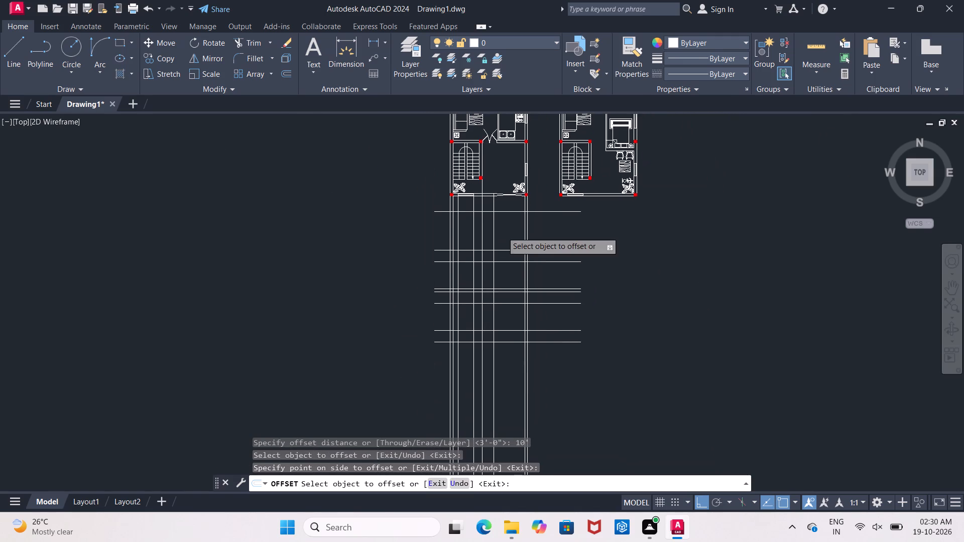
Move all eight horizontal level lines straight south, farther away from the left-hand floor plan.
{"action": "left_click", "coordinate": [420, 206]}
{"action": "left_click", "coordinate": [631, 349]}
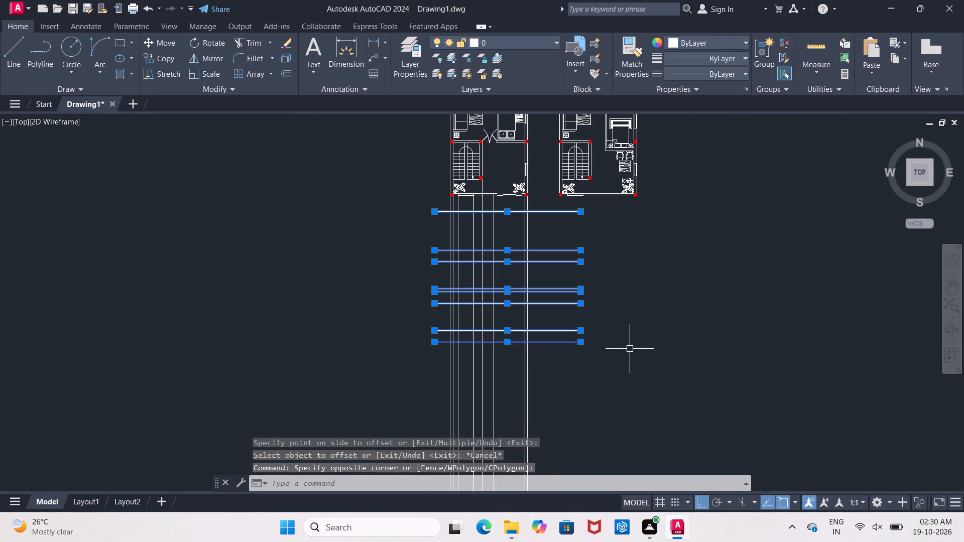
{"action": "left_click_drag", "start_coordinate": [162, 43], "coordinate": [165, 48]}
{"action": "left_click_drag", "start_coordinate": [617, 278], "coordinate": [621, 287]}
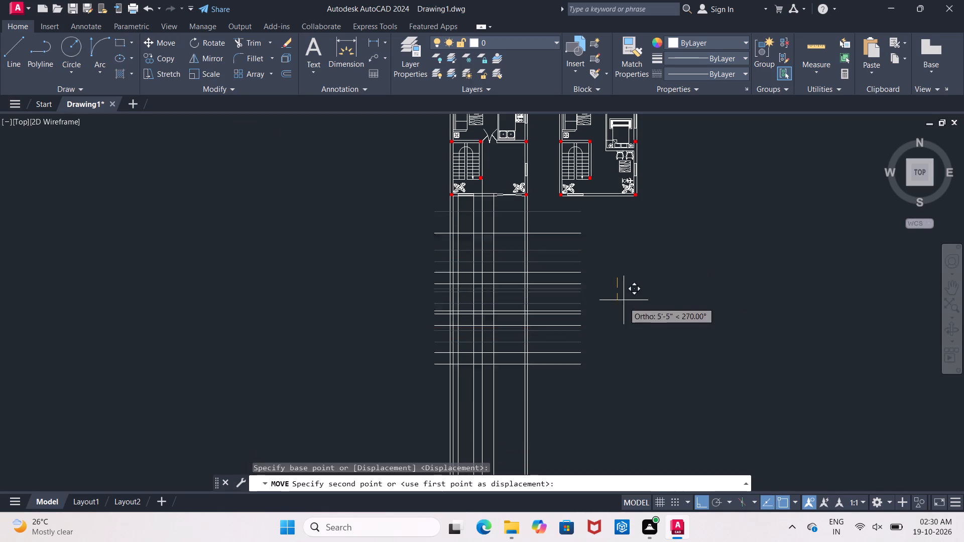
{"action": "left_click", "coordinate": [625, 329]}
{"action": "key", "text": "Escape"}
{"action": "middle_click_drag", "start_coordinate": [622, 329], "coordinate": [602, 272]}
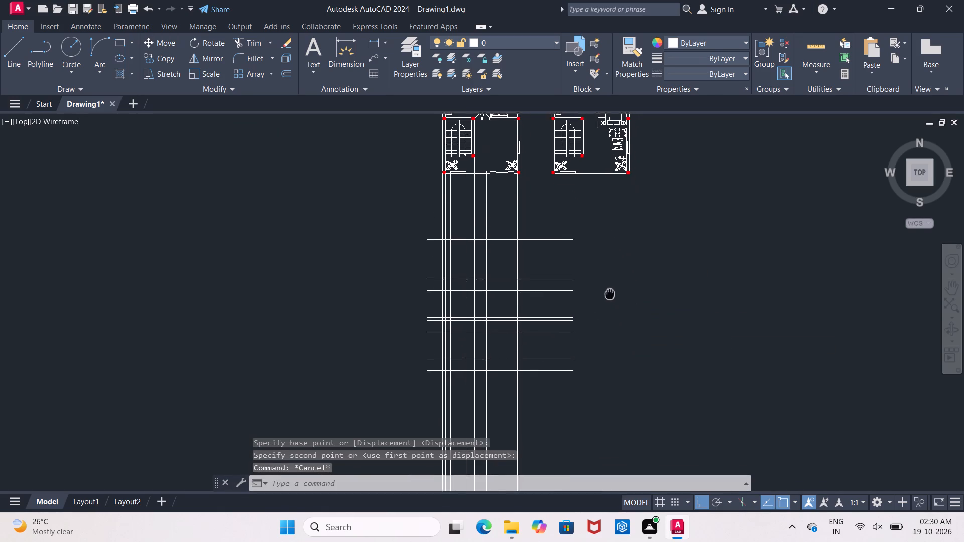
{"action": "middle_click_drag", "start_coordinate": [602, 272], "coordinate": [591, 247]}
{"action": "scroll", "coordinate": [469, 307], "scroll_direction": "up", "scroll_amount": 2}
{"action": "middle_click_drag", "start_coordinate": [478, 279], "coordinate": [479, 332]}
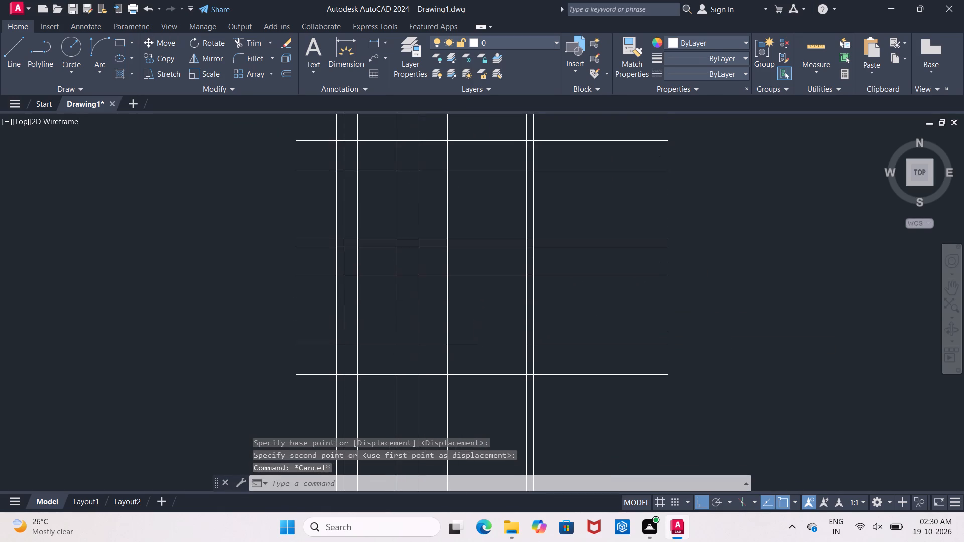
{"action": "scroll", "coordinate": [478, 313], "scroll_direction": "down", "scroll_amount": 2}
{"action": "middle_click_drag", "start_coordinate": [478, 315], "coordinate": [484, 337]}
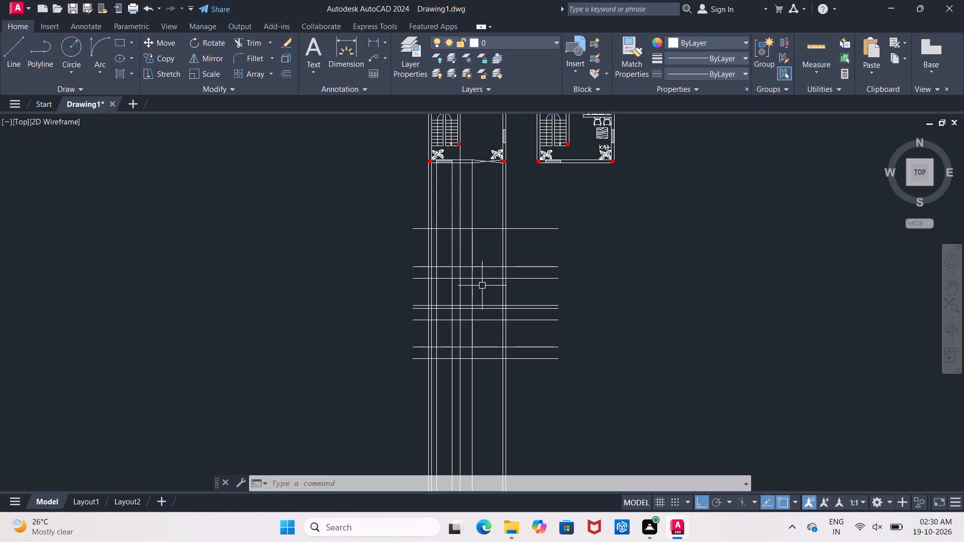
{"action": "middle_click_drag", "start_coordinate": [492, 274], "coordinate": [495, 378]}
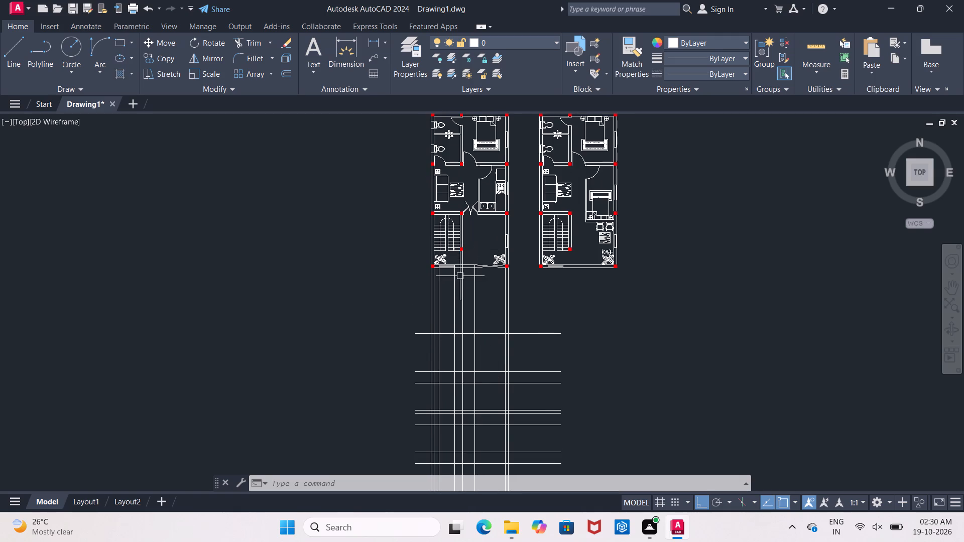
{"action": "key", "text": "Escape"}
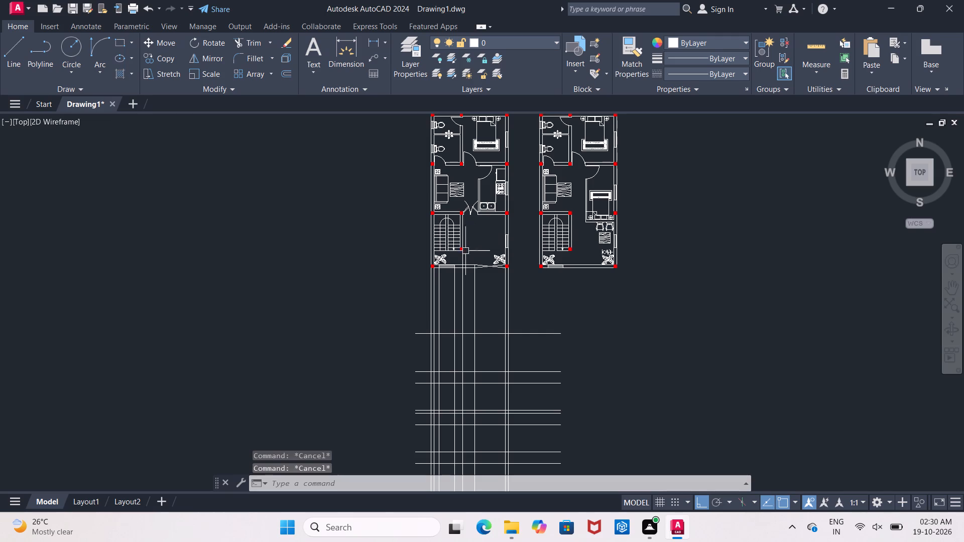
Copy the ray at the stair wall's lower corner to both jambs of the double entrance door, with Ortho off.
{"action": "scroll", "coordinate": [486, 261], "scroll_direction": "up", "scroll_amount": 2}
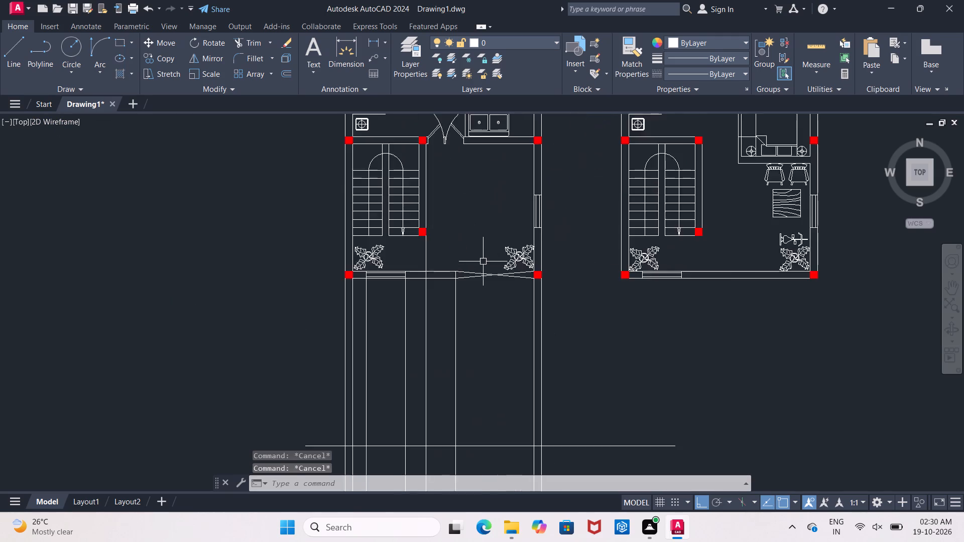
{"action": "scroll", "coordinate": [480, 256], "scroll_direction": "up", "scroll_amount": 1}
{"action": "left_click", "coordinate": [396, 341]}
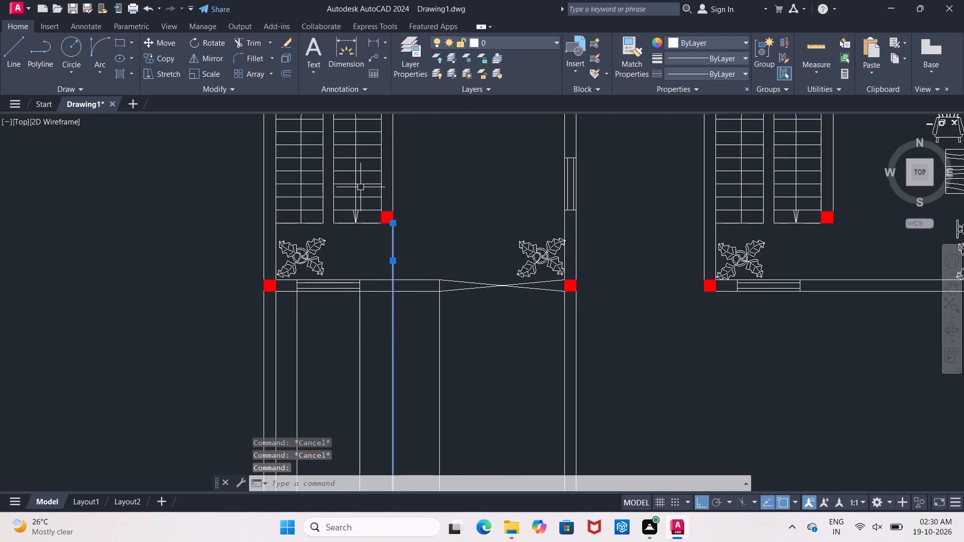
{"action": "left_click", "coordinate": [170, 56]}
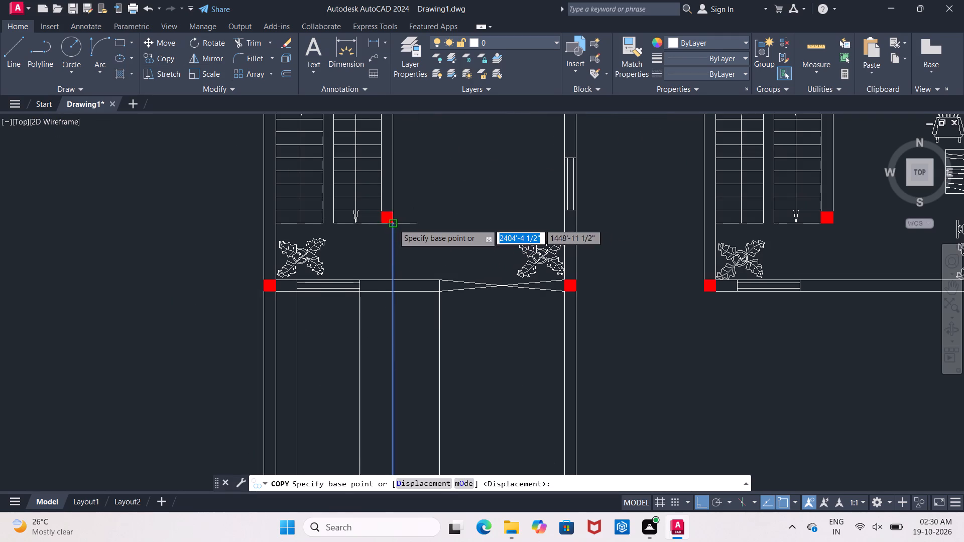
{"action": "left_click", "coordinate": [393, 224]}
{"action": "middle_click_drag", "start_coordinate": [413, 184], "coordinate": [398, 369]}
{"action": "scroll", "coordinate": [389, 273], "scroll_direction": "up", "scroll_amount": 2}
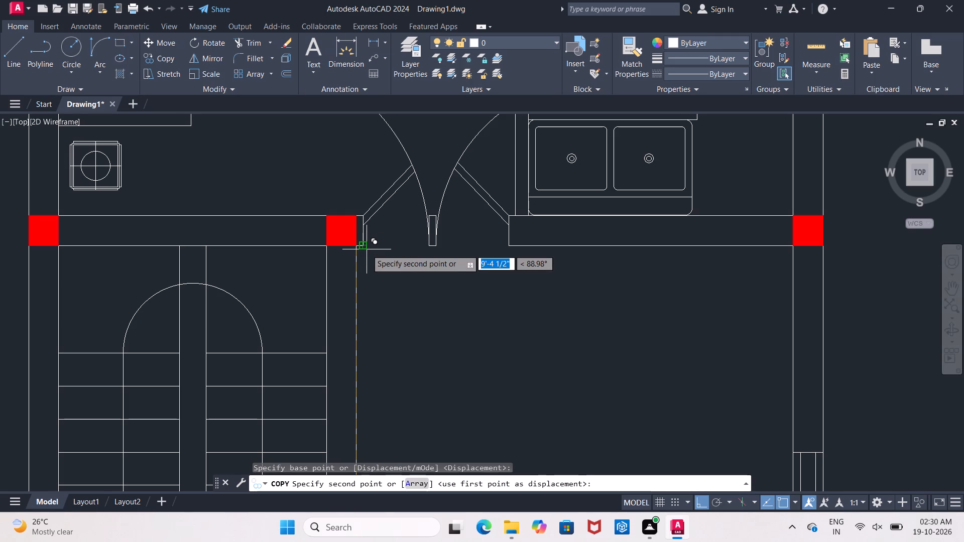
{"action": "left_click", "coordinate": [696, 498]}
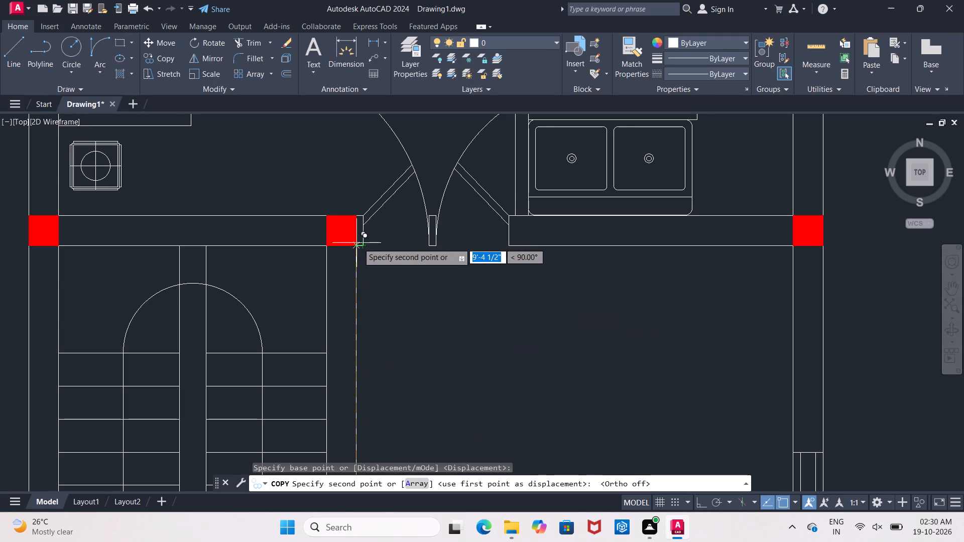
{"action": "left_click", "coordinate": [365, 243]}
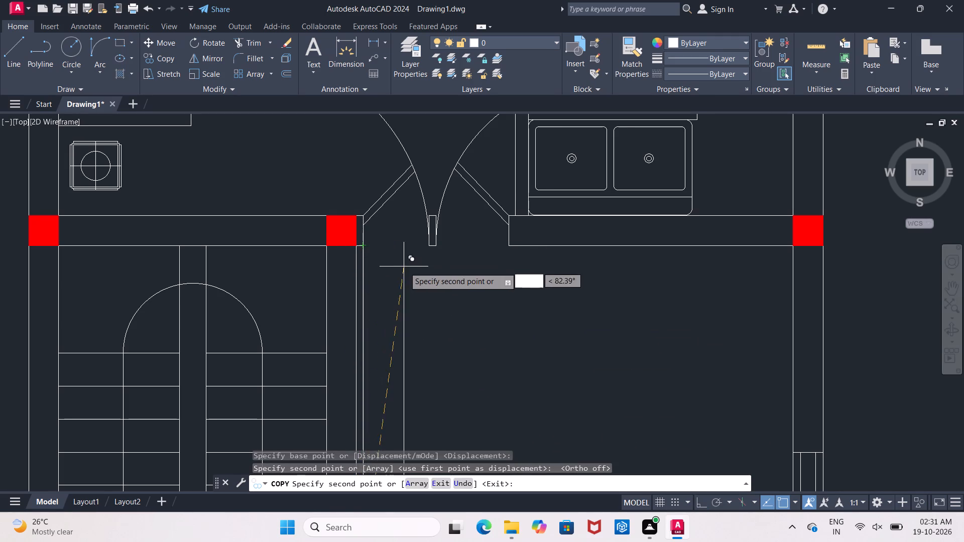
{"action": "scroll", "coordinate": [437, 284], "scroll_direction": "down", "scroll_amount": 1}
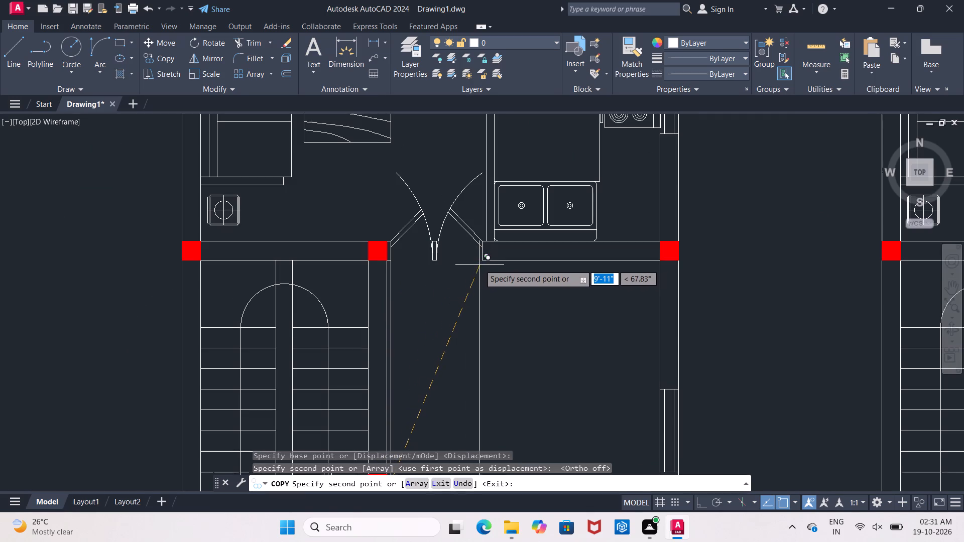
{"action": "left_click", "coordinate": [481, 263]}
{"action": "scroll", "coordinate": [483, 263], "scroll_direction": "down", "scroll_amount": 3}
{"action": "middle_click_drag", "start_coordinate": [483, 263], "coordinate": [475, 236]}
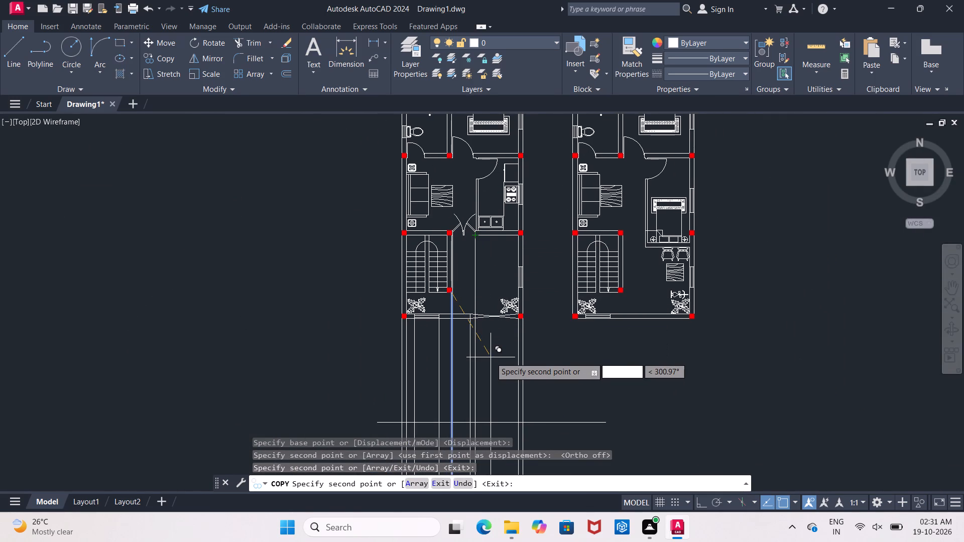
{"action": "key", "text": "Escape"}
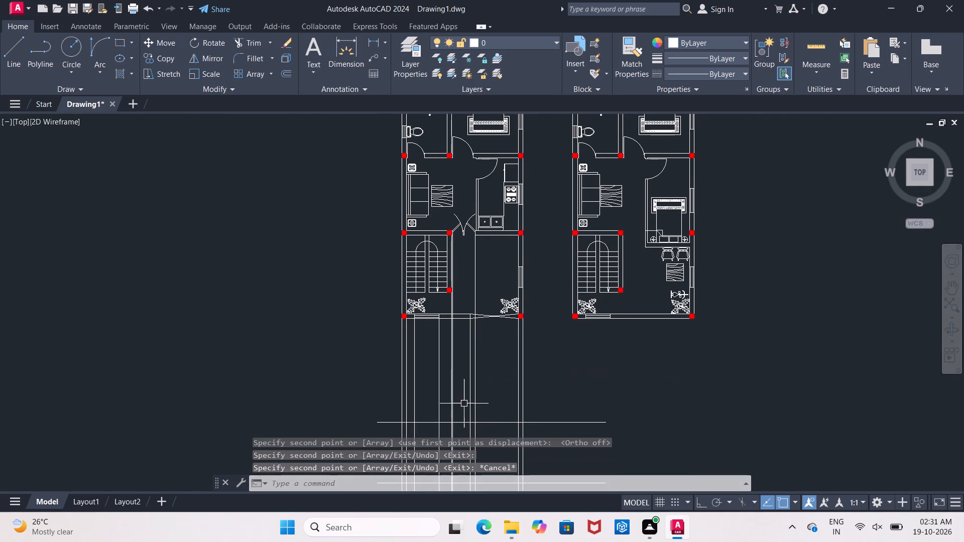
Erase the projection ray that descends from the west end of the gate opening in the front wall.
{"action": "scroll", "coordinate": [464, 403], "scroll_direction": "up", "scroll_amount": 2}
{"action": "middle_click_drag", "start_coordinate": [464, 403], "coordinate": [459, 317]}
{"action": "scroll", "coordinate": [459, 310], "scroll_direction": "down", "scroll_amount": 2}
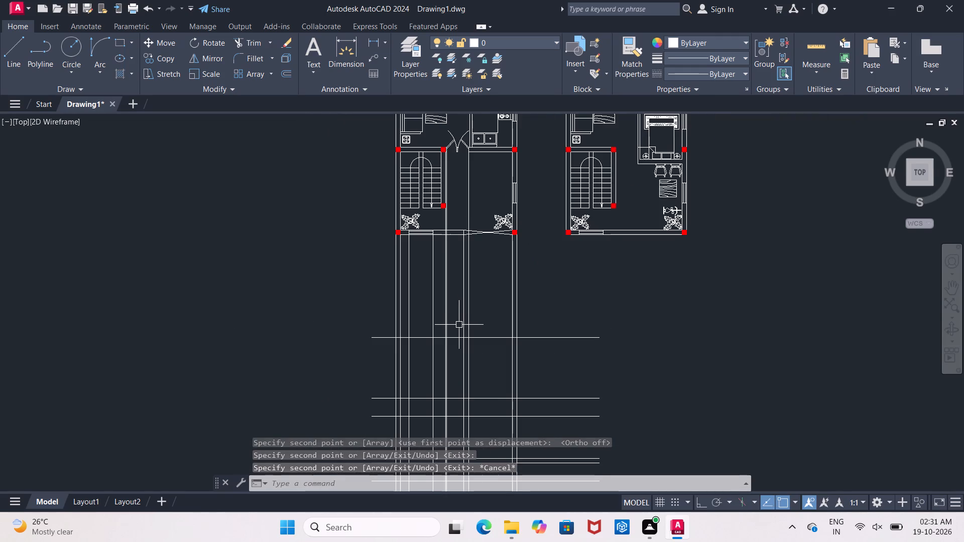
{"action": "scroll", "coordinate": [459, 318], "scroll_direction": "up", "scroll_amount": 2}
{"action": "left_click", "coordinate": [465, 285]}
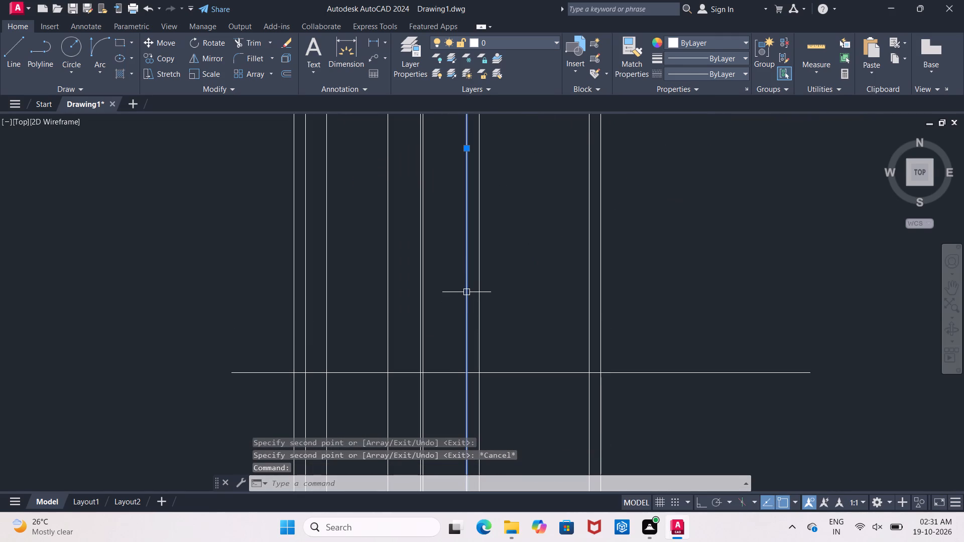
{"action": "key", "text": "Delete"}
Trim the two double-door jamb rays out of the 3' bands directly above and below the lower storey's 7' band.
{"action": "middle_click_drag", "start_coordinate": [443, 394], "coordinate": [447, 200]}
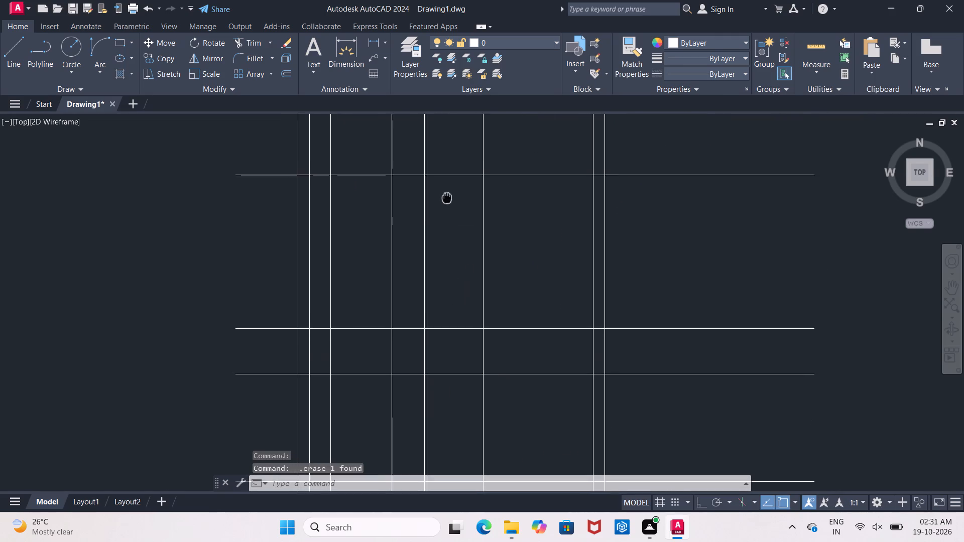
{"action": "scroll", "coordinate": [448, 224], "scroll_direction": "down", "scroll_amount": 2}
{"action": "scroll", "coordinate": [448, 416], "scroll_direction": "up", "scroll_amount": 2}
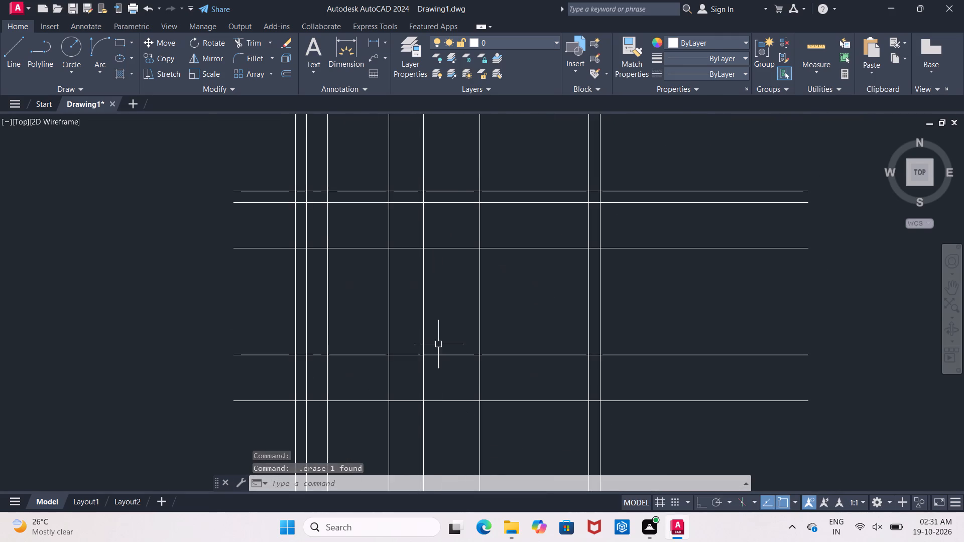
{"action": "scroll", "coordinate": [439, 336], "scroll_direction": "up", "scroll_amount": 1}
{"action": "middle_click_drag", "start_coordinate": [445, 331], "coordinate": [446, 349]}
{"action": "key", "text": "Escape"}
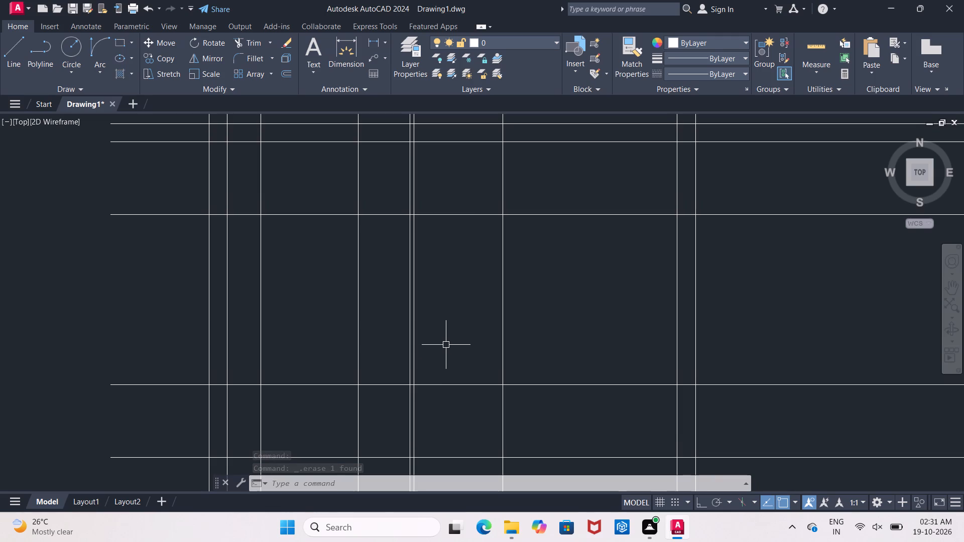
{"action": "key", "text": "o"}
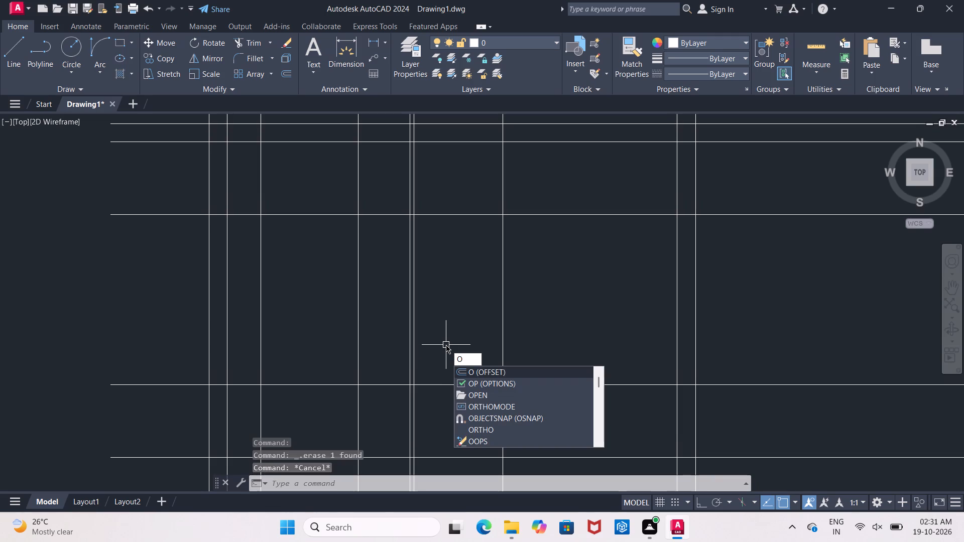
{"action": "key", "text": "Escape"}
{"action": "type", "text": "tr"}
{"action": "key", "text": "Return"}
{"action": "key", "text": "Return"}
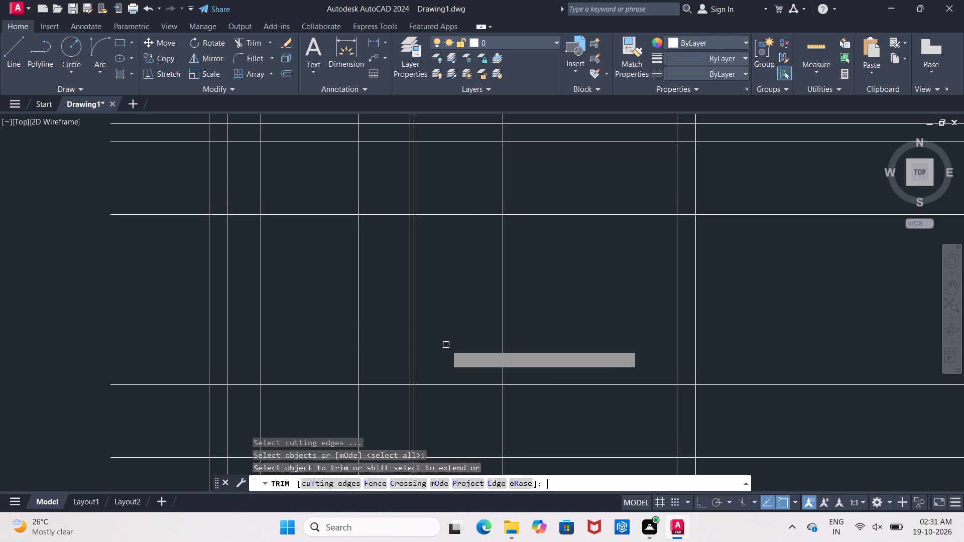
{"action": "left_click", "coordinate": [416, 195]}
{"action": "left_click", "coordinate": [503, 190]}
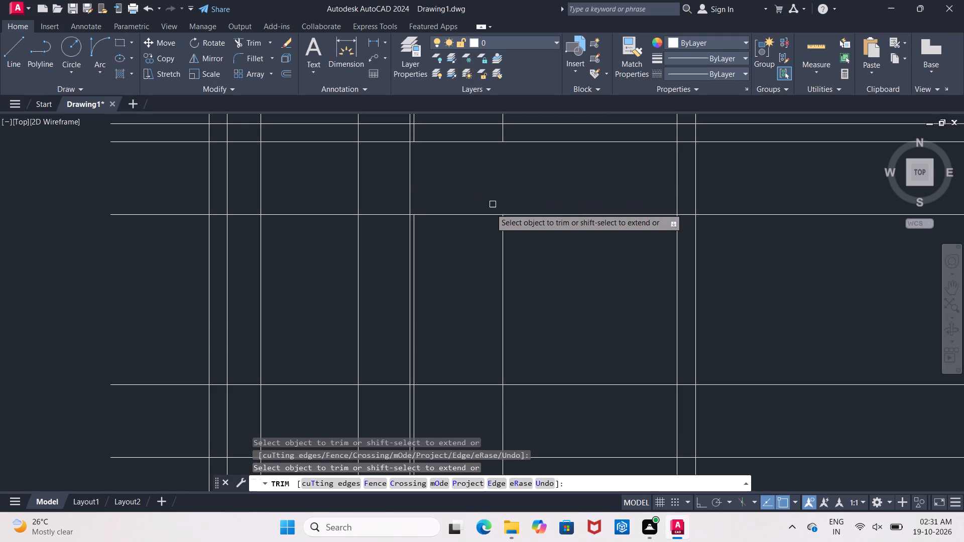
{"action": "left_click", "coordinate": [416, 408]}
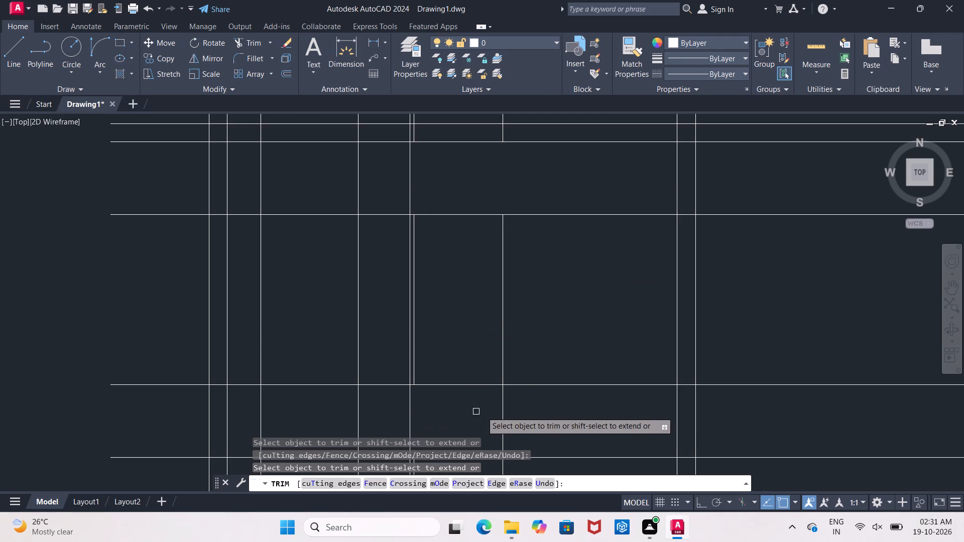
{"action": "left_click", "coordinate": [502, 402]}
{"action": "scroll", "coordinate": [374, 313], "scroll_direction": "down", "scroll_amount": 3}
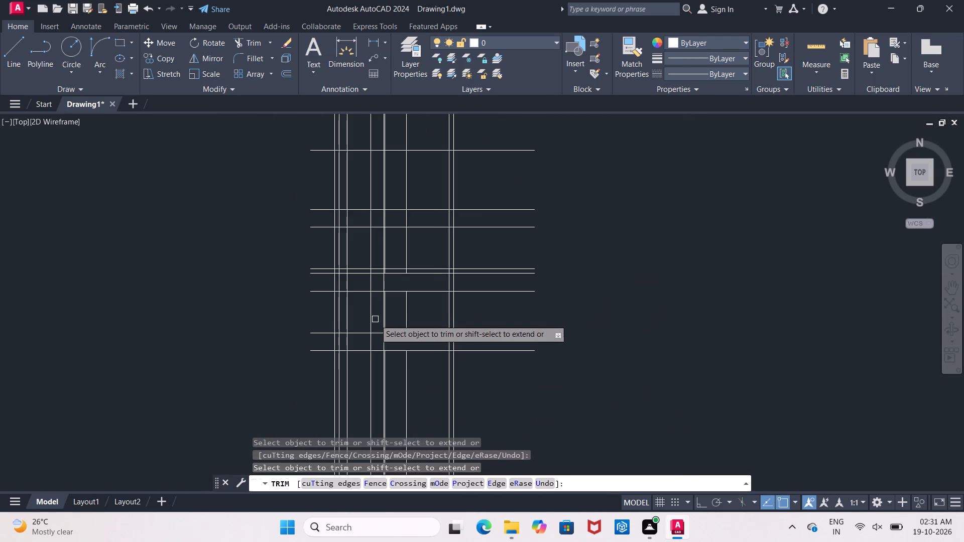
{"action": "scroll", "coordinate": [376, 322], "scroll_direction": "down", "scroll_amount": 1}
{"action": "scroll", "coordinate": [363, 315], "scroll_direction": "up", "scroll_amount": 4}
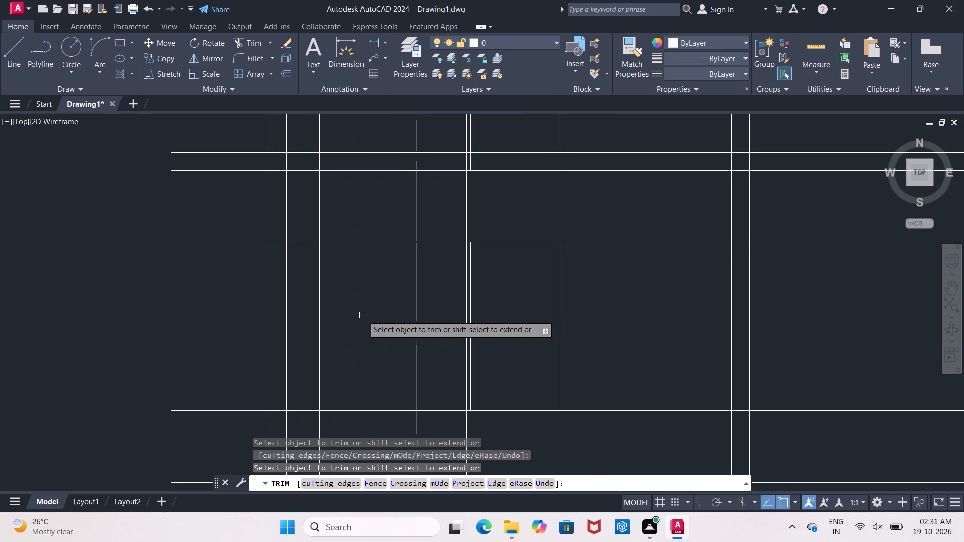
{"action": "key", "text": "Escape"}
Offset the lower storey's door-head line 4' to the south as a window-sill line.
{"action": "key", "text": "o"}
{"action": "key", "text": "Return"}
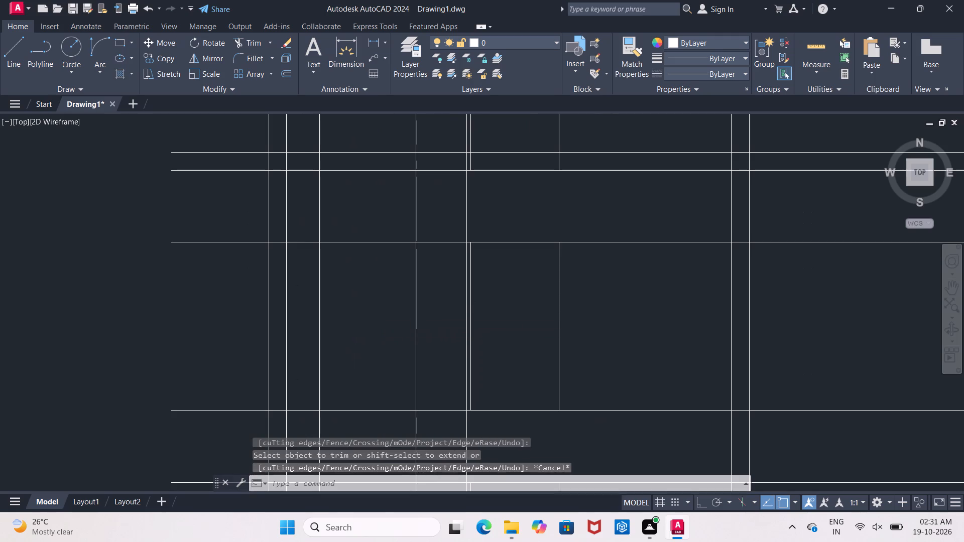
{"action": "type", "text": "4'"}
{"action": "key", "text": "Return"}
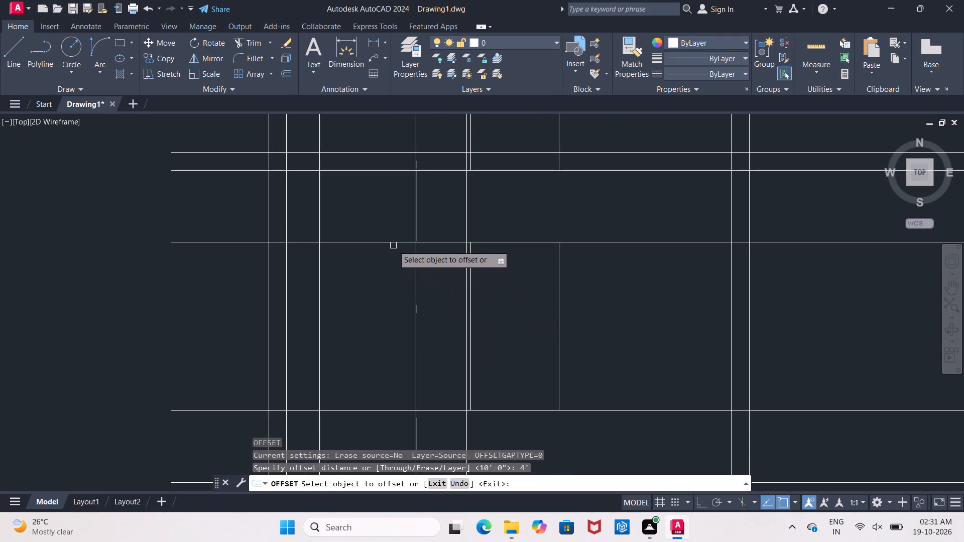
{"action": "left_click", "coordinate": [392, 243]}
{"action": "left_click", "coordinate": [397, 284]}
{"action": "key", "text": "Escape"}
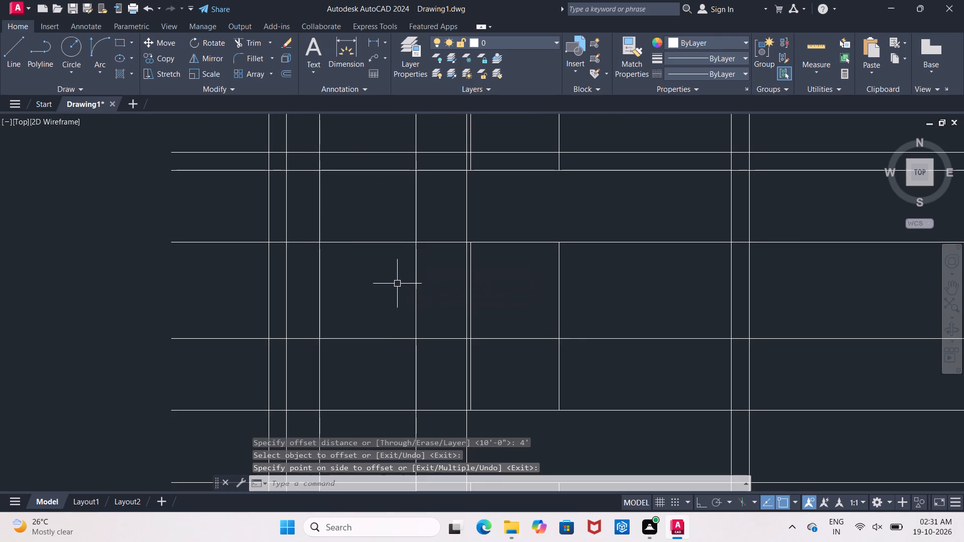
Trim the head line, sill line and two window rays around the lower storey's western window, leaving a closed rectangle.
{"action": "type", "text": "tr"}
{"action": "key", "text": "space"}
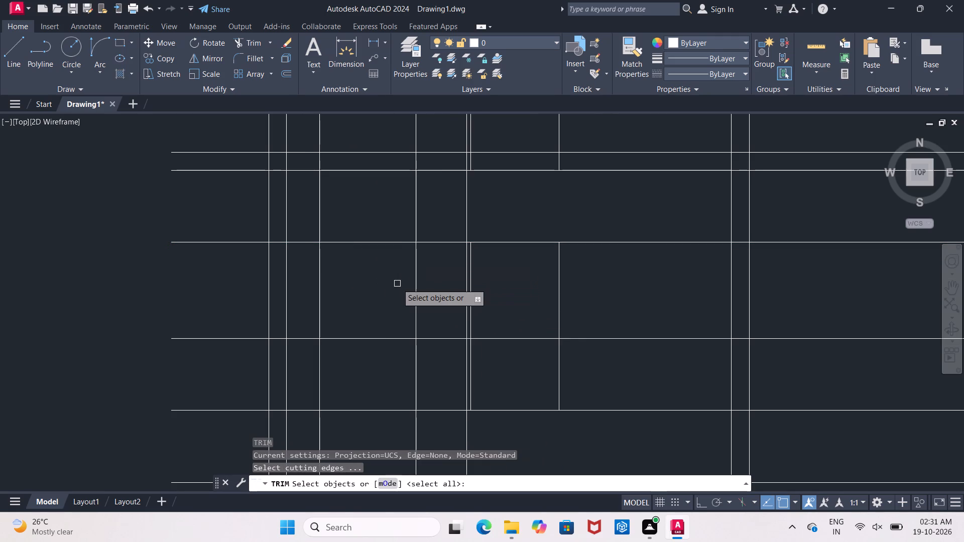
{"action": "key", "text": "space"}
{"action": "left_click", "coordinate": [306, 243]}
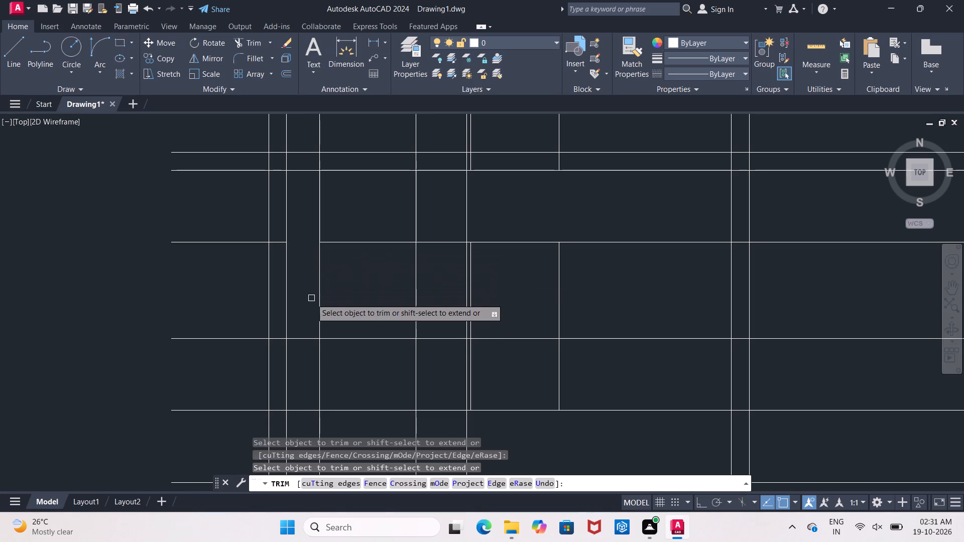
{"action": "left_click", "coordinate": [307, 342]}
{"action": "left_click_drag", "start_coordinate": [318, 364], "coordinate": [322, 371]}
{"action": "left_click", "coordinate": [321, 367]}
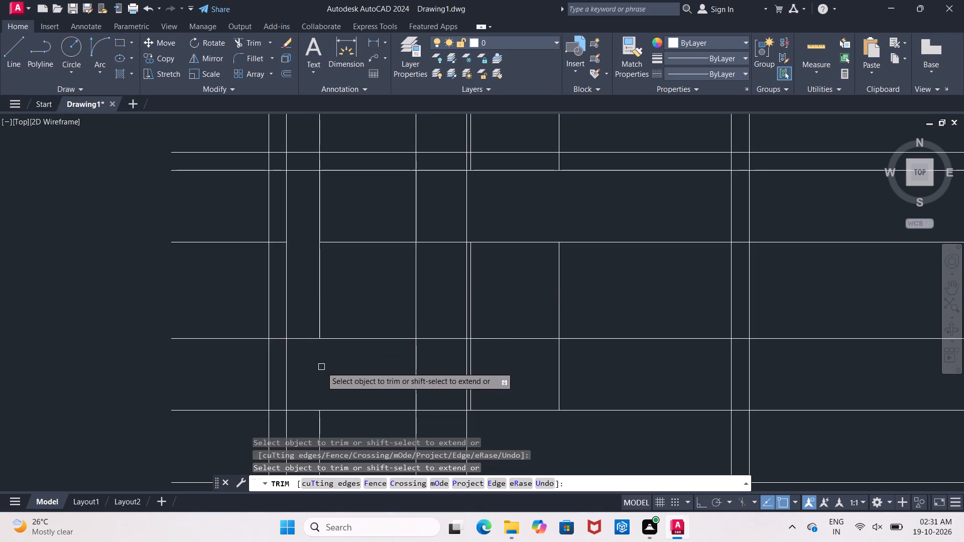
{"action": "left_click", "coordinate": [302, 338]}
{"action": "left_click", "coordinate": [418, 370]}
{"action": "left_click_drag", "start_coordinate": [432, 331], "coordinate": [435, 344]}
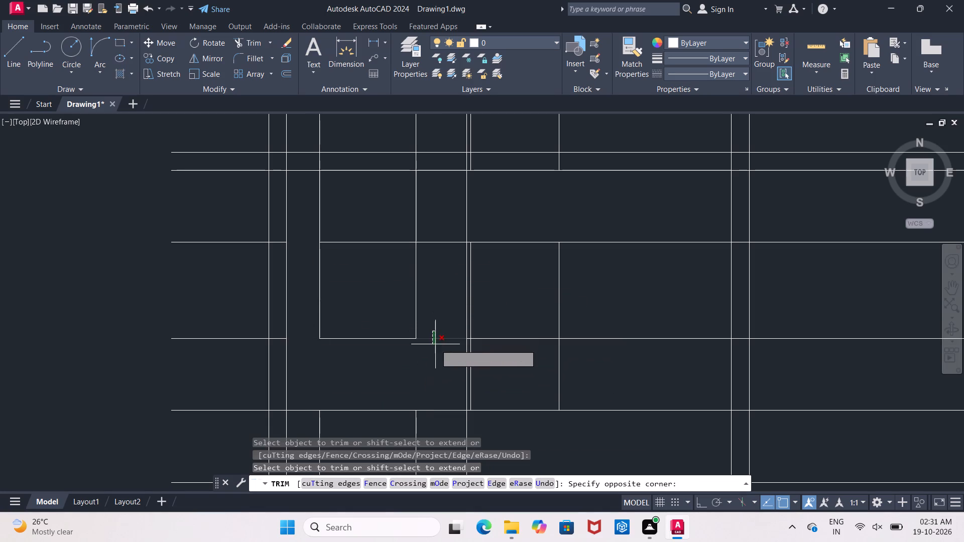
{"action": "left_click", "coordinate": [435, 344]}
{"action": "left_click", "coordinate": [431, 249]}
{"action": "left_click", "coordinate": [433, 240]}
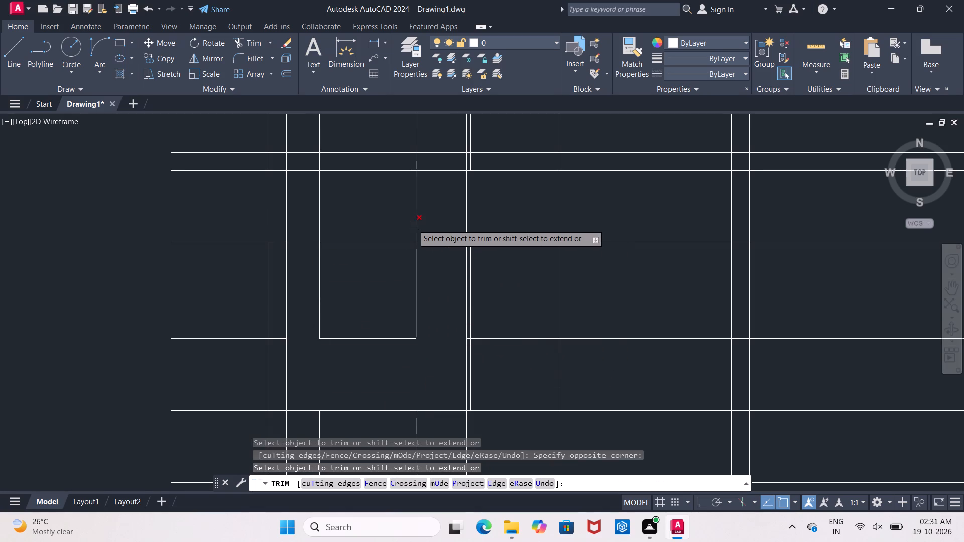
{"action": "left_click", "coordinate": [413, 224]}
{"action": "left_click_drag", "start_coordinate": [323, 222], "coordinate": [318, 225]}
{"action": "left_click", "coordinate": [318, 225]}
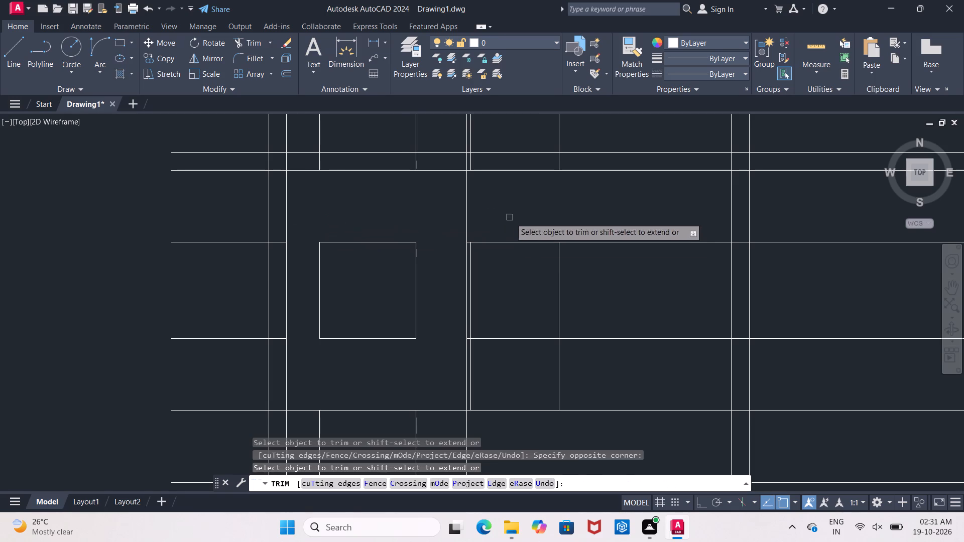
Trim the sill line out of the lower storey's door opening, and the head and sill lines between that door and the east wall.
{"action": "scroll", "coordinate": [528, 361], "scroll_direction": "down", "scroll_amount": 2}
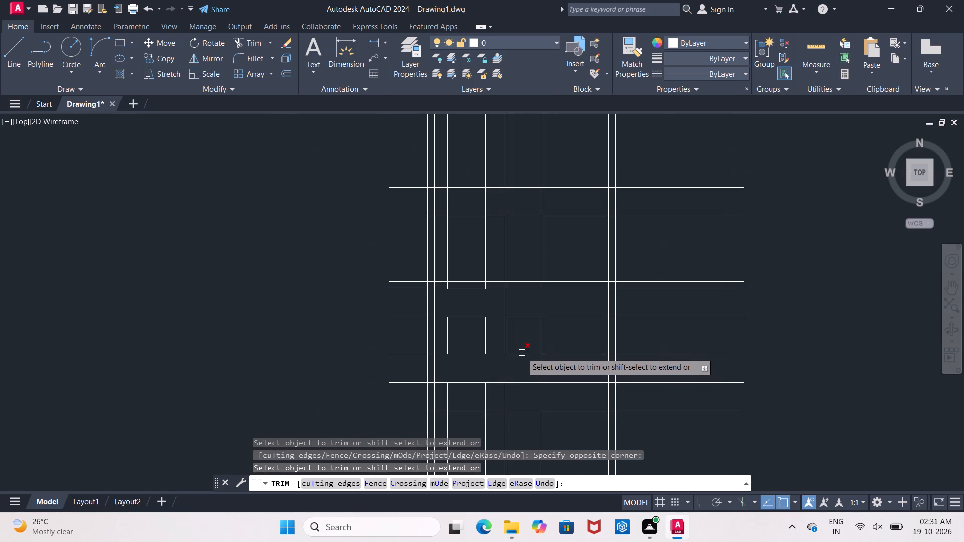
{"action": "left_click", "coordinate": [522, 355]}
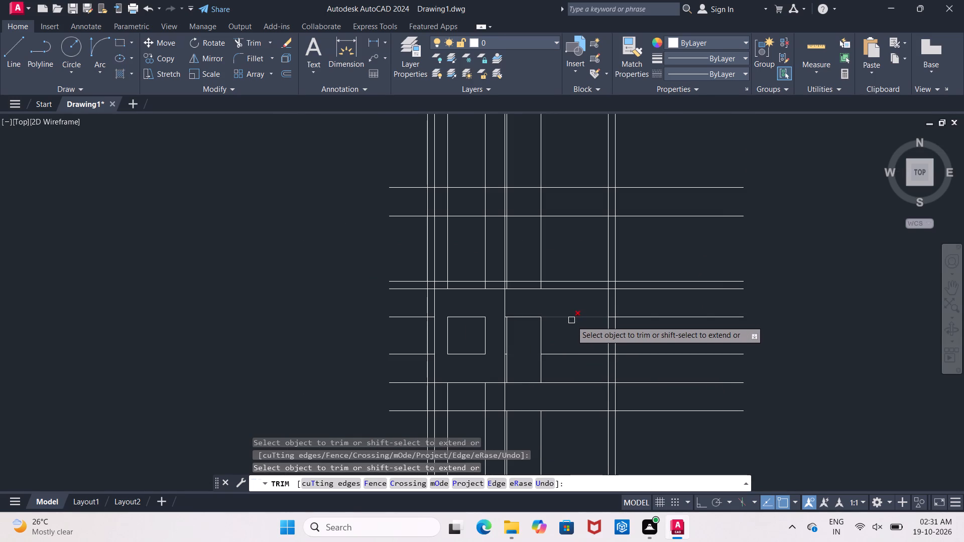
{"action": "scroll", "coordinate": [571, 328], "scroll_direction": "down", "scroll_amount": 2}
{"action": "scroll", "coordinate": [571, 334], "scroll_direction": "up", "scroll_amount": 3}
{"action": "left_click", "coordinate": [564, 298]}
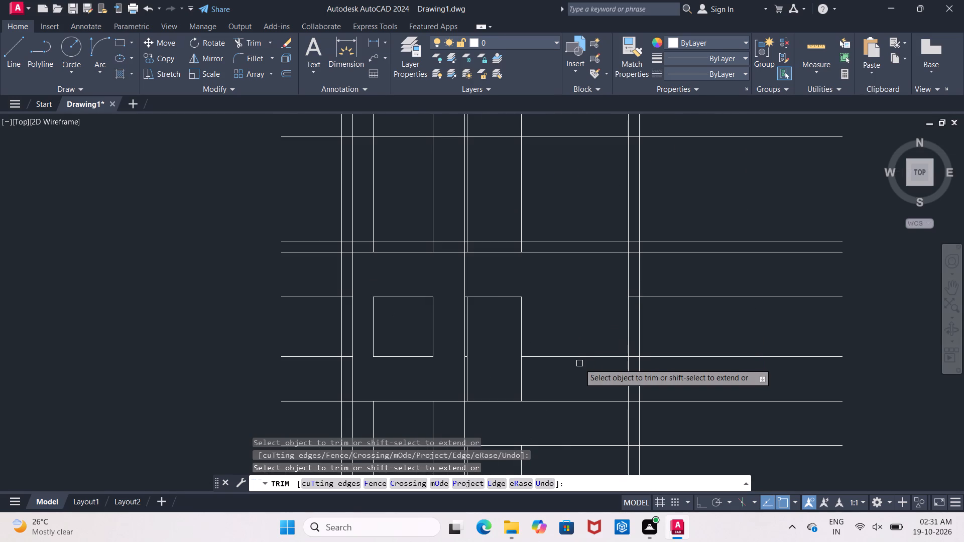
{"action": "left_click", "coordinate": [578, 359]}
{"action": "scroll", "coordinate": [578, 365], "scroll_direction": "down", "scroll_amount": 3}
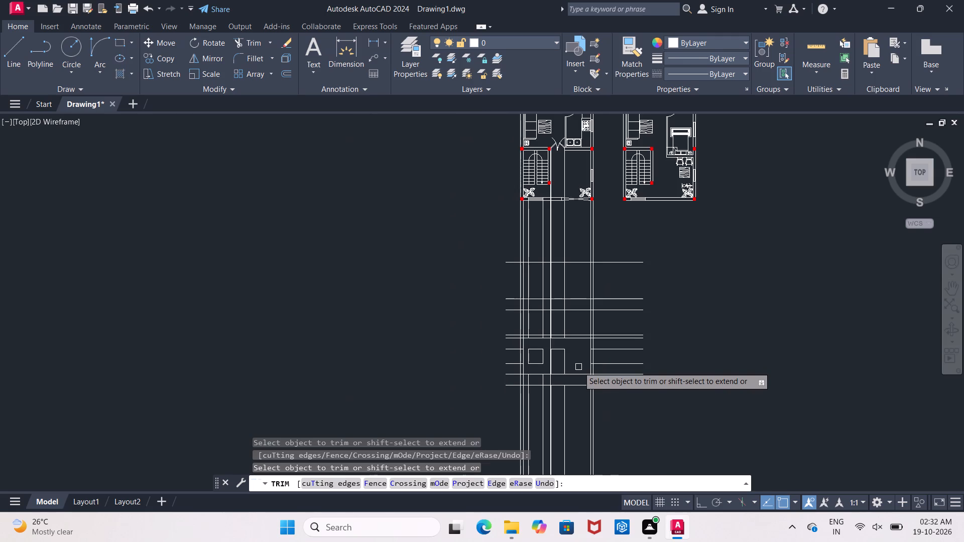
{"action": "key", "text": "Escape"}
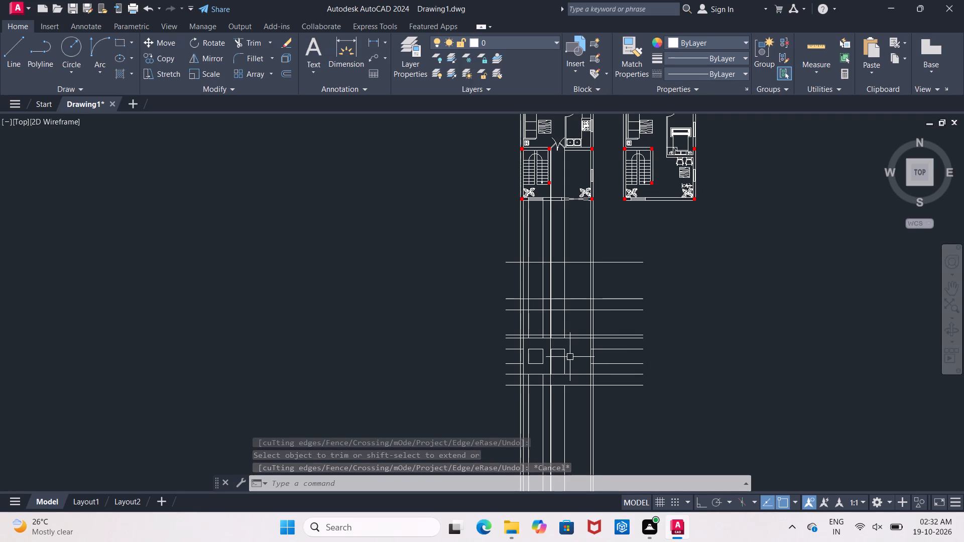
Trim the leftover west jamb ray above the lower storey's door, between the head line and the floor band.
{"action": "scroll", "coordinate": [535, 359], "scroll_direction": "up", "scroll_amount": 3}
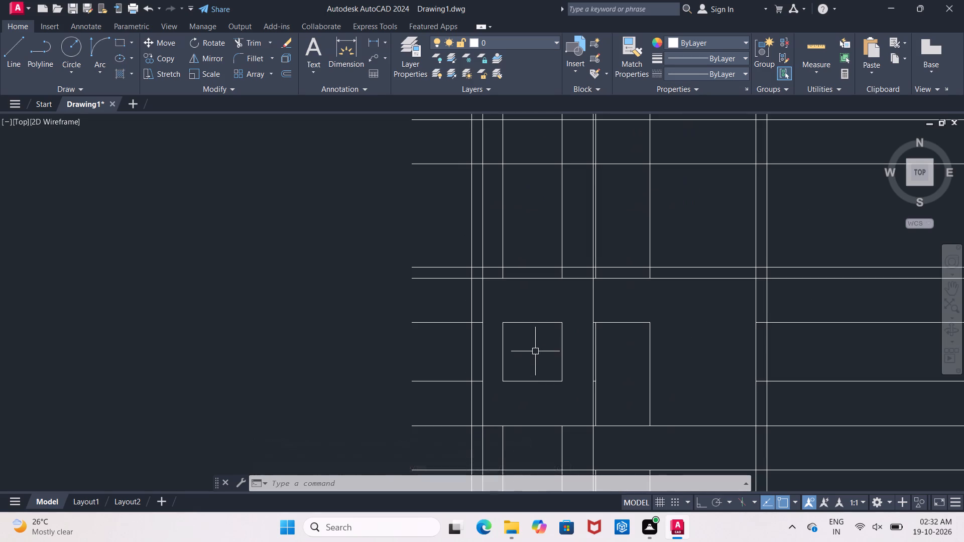
{"action": "middle_click_drag", "start_coordinate": [535, 351], "coordinate": [534, 413]}
{"action": "scroll", "coordinate": [531, 396], "scroll_direction": "down", "scroll_amount": 1}
{"action": "scroll", "coordinate": [614, 384], "scroll_direction": "up", "scroll_amount": 2}
{"action": "middle_click_drag", "start_coordinate": [614, 382], "coordinate": [560, 414]}
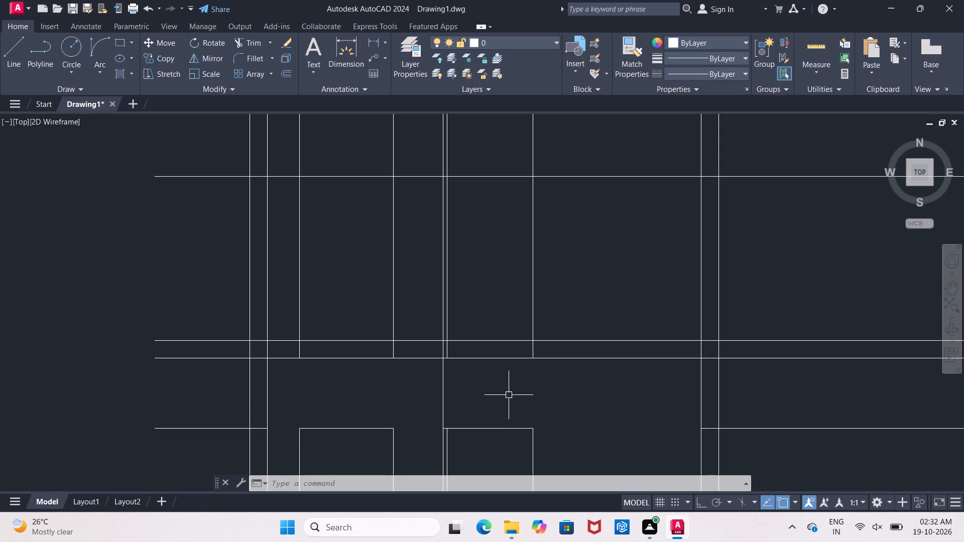
{"action": "key", "text": "t"}
{"action": "key", "text": "r"}
{"action": "key", "text": "space"}
{"action": "key", "text": "space"}
{"action": "left_click", "coordinate": [440, 395]}
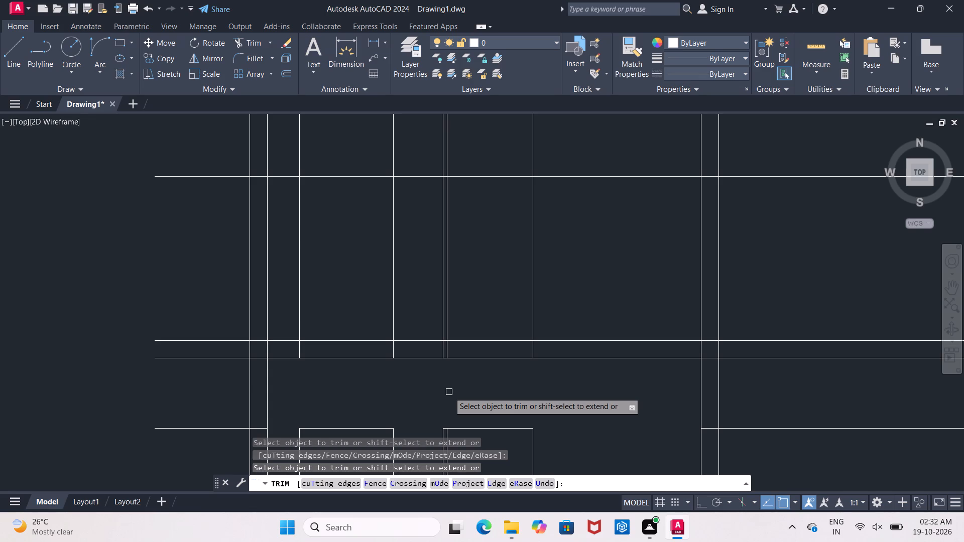
Trim the three door jamb rays out of the thin floor band between the lower and upper storeys.
{"action": "scroll", "coordinate": [454, 393], "scroll_direction": "down", "scroll_amount": 1}
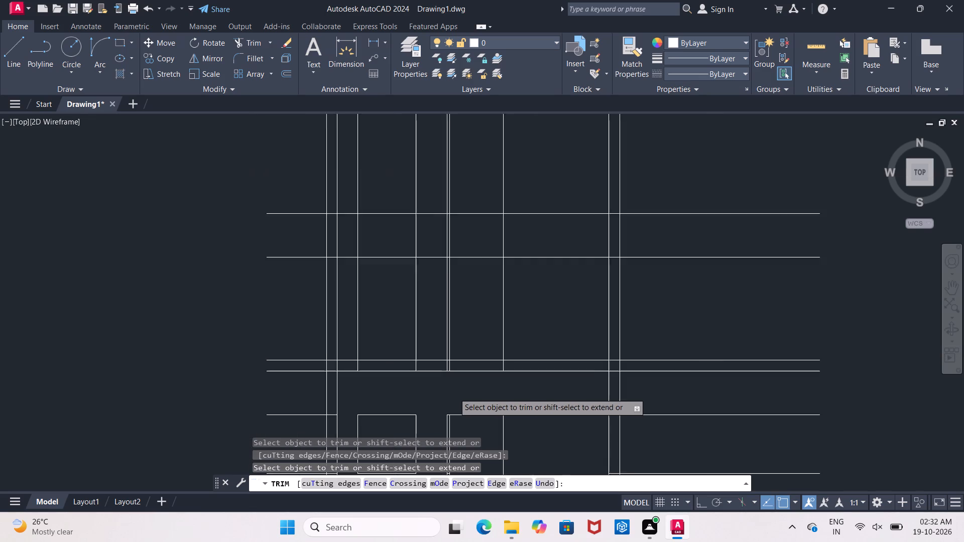
{"action": "scroll", "coordinate": [454, 393], "scroll_direction": "down", "scroll_amount": 1}
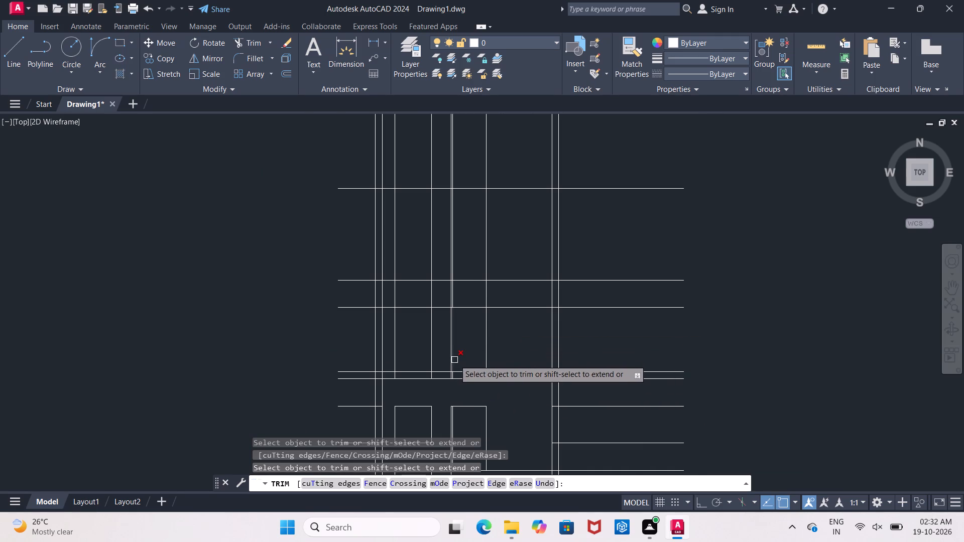
{"action": "scroll", "coordinate": [454, 360], "scroll_direction": "up", "scroll_amount": 2}
{"action": "scroll", "coordinate": [447, 401], "scroll_direction": "up", "scroll_amount": 3}
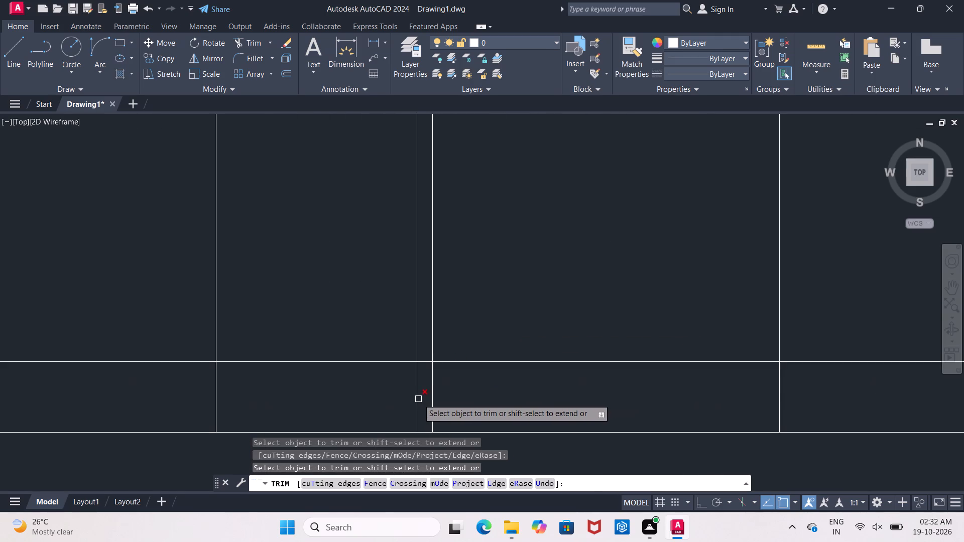
{"action": "left_click", "coordinate": [418, 399]}
{"action": "left_click", "coordinate": [431, 396]}
{"action": "scroll", "coordinate": [275, 409], "scroll_direction": "down", "scroll_amount": 2}
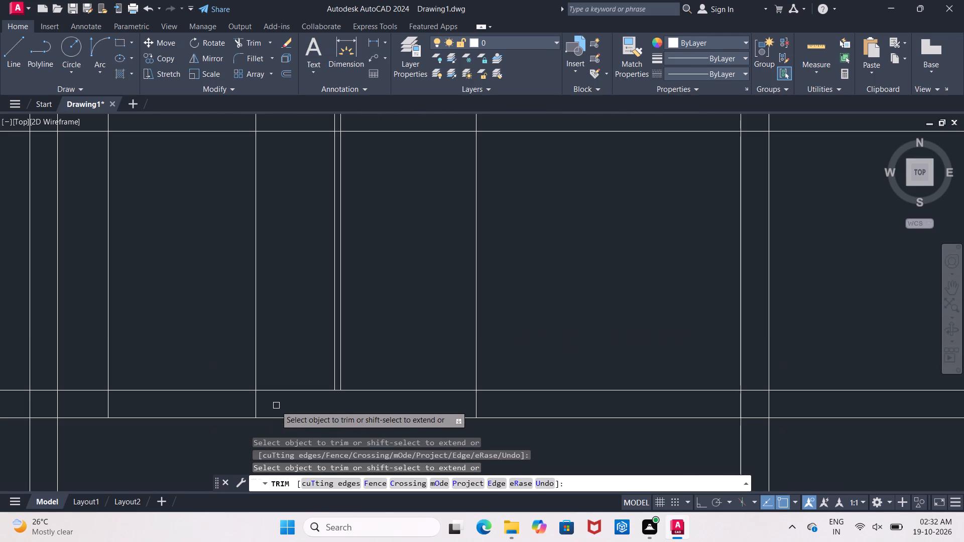
{"action": "left_click", "coordinate": [477, 404]}
Trim two of the upper storey's door rays above the head line, and the head line between the door and the east wall.
{"action": "middle_click_drag", "start_coordinate": [430, 311], "coordinate": [432, 312]}
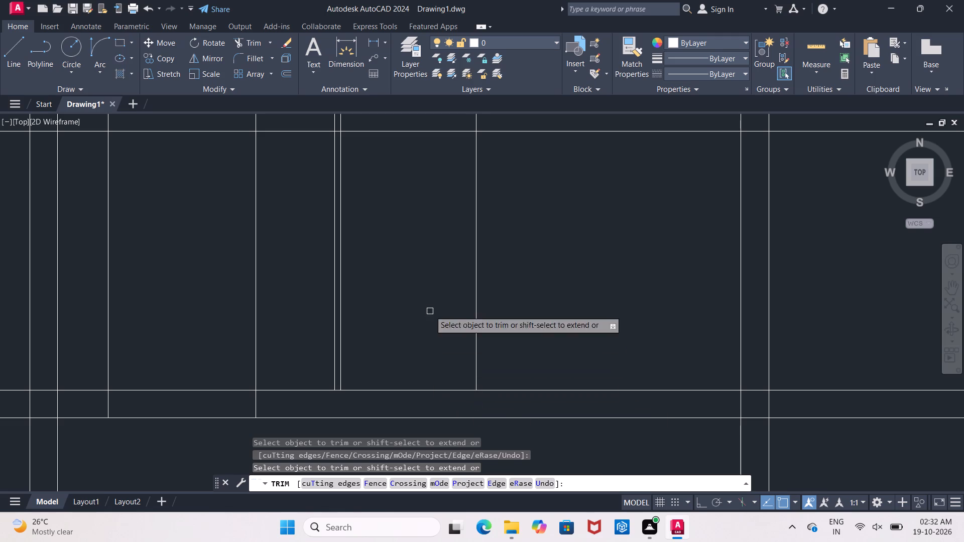
{"action": "middle_click_drag", "start_coordinate": [432, 312], "coordinate": [488, 423]}
{"action": "scroll", "coordinate": [482, 387], "scroll_direction": "down", "scroll_amount": 2}
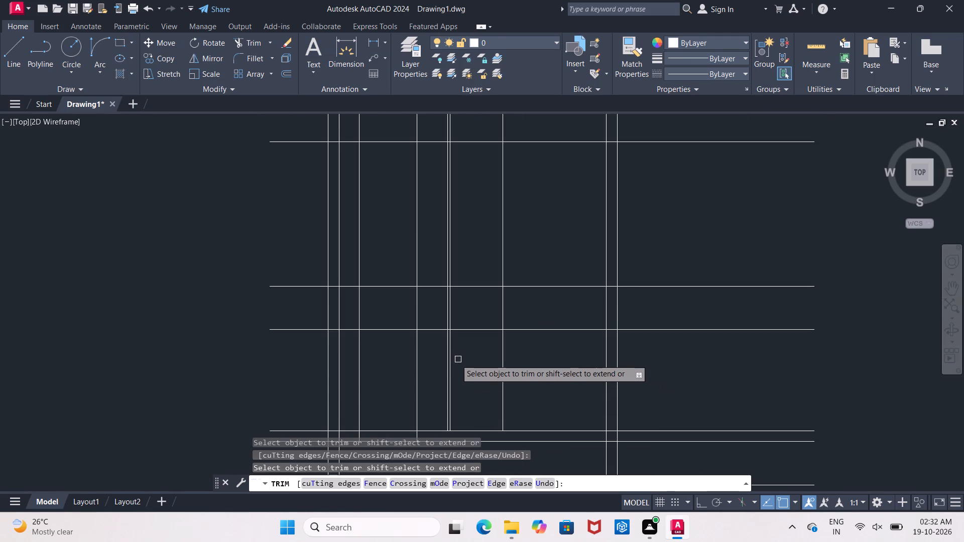
{"action": "scroll", "coordinate": [468, 349], "scroll_direction": "down", "scroll_amount": 2}
{"action": "middle_click_drag", "start_coordinate": [468, 349], "coordinate": [468, 344]}
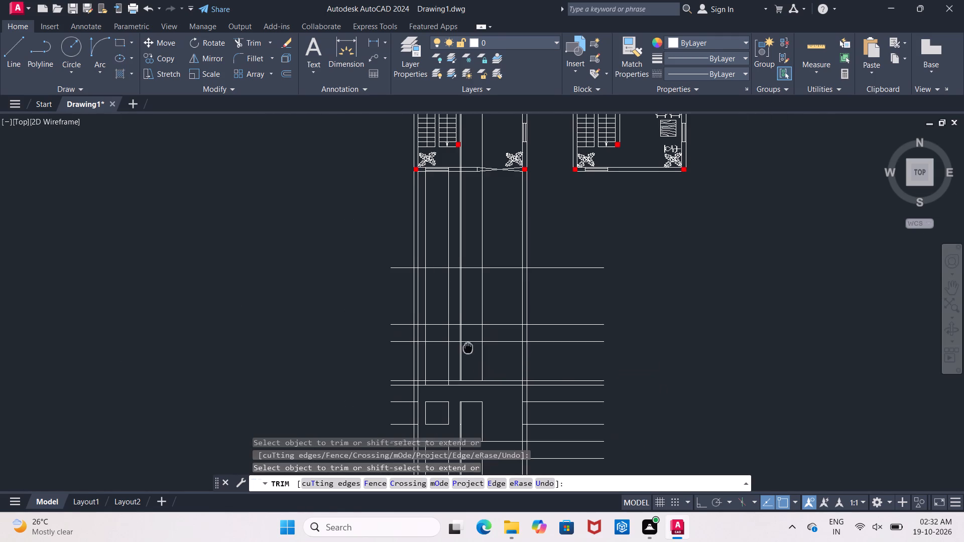
{"action": "middle_click_drag", "start_coordinate": [468, 344], "coordinate": [466, 314]}
{"action": "scroll", "coordinate": [466, 314], "scroll_direction": "up", "scroll_amount": 2}
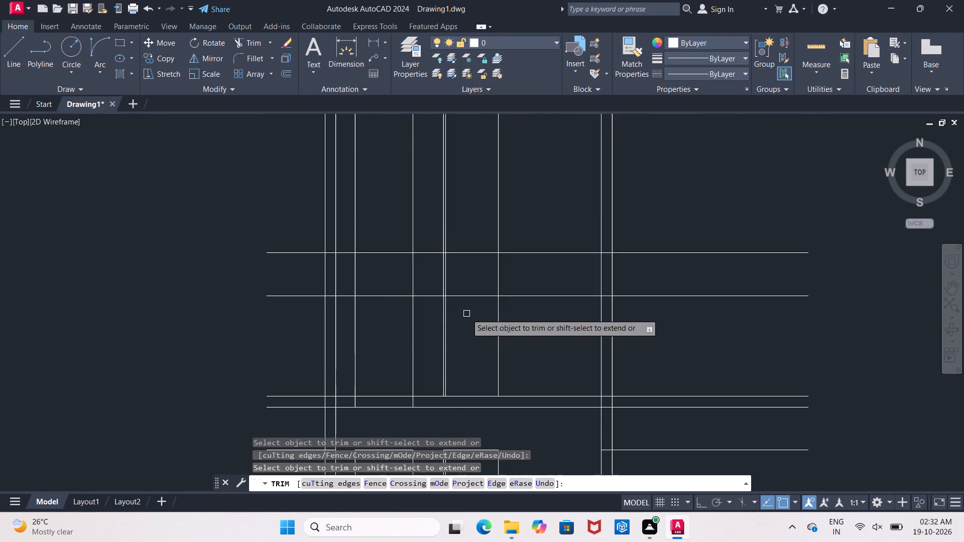
{"action": "scroll", "coordinate": [466, 314], "scroll_direction": "up", "scroll_amount": 1}
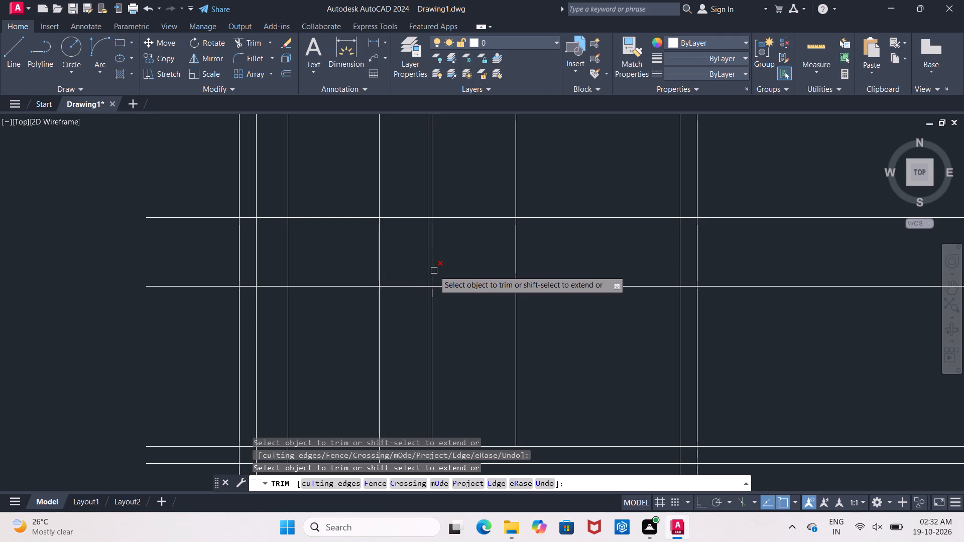
{"action": "left_click", "coordinate": [434, 270]}
{"action": "left_click", "coordinate": [514, 270]}
{"action": "left_click", "coordinate": [573, 286]}
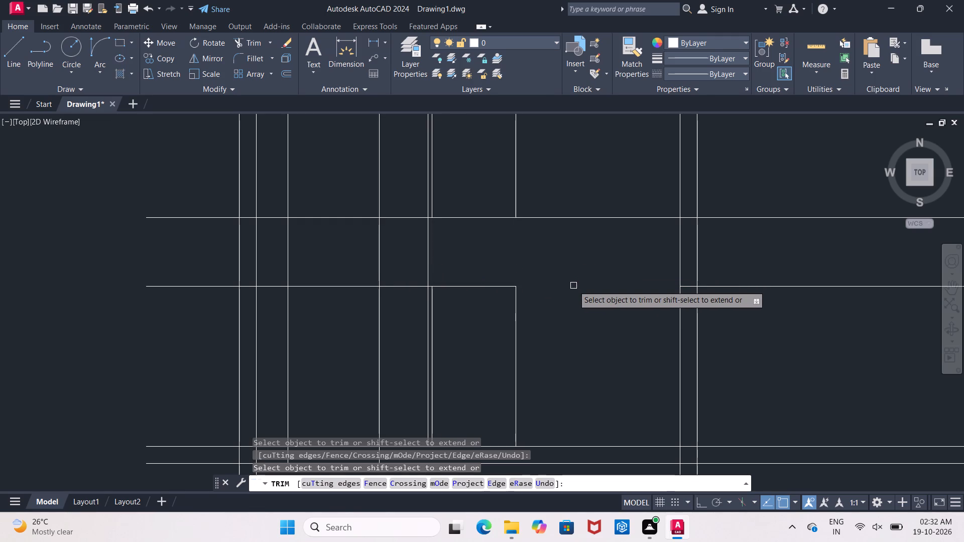
{"action": "scroll", "coordinate": [581, 288], "scroll_direction": "down", "scroll_amount": 3}
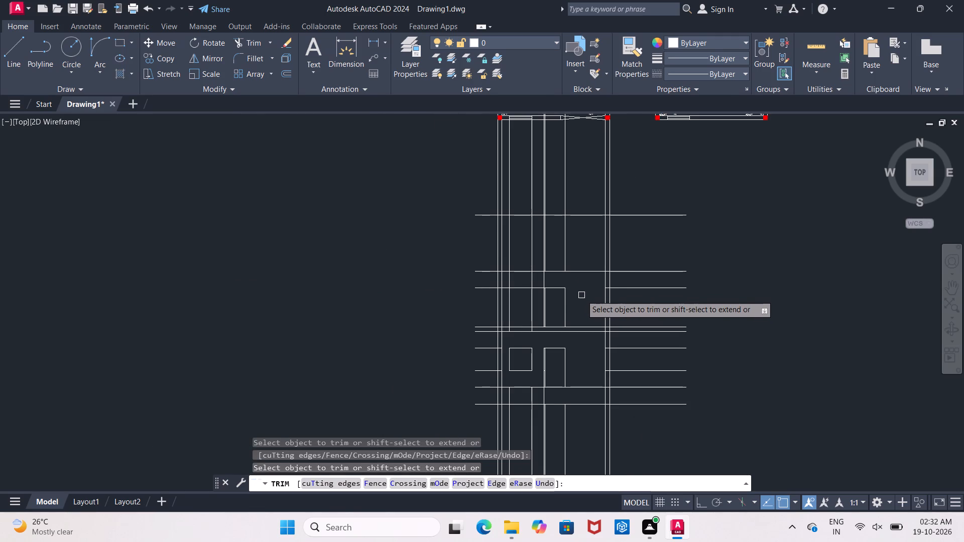
{"action": "scroll", "coordinate": [513, 302], "scroll_direction": "up", "scroll_amount": 1}
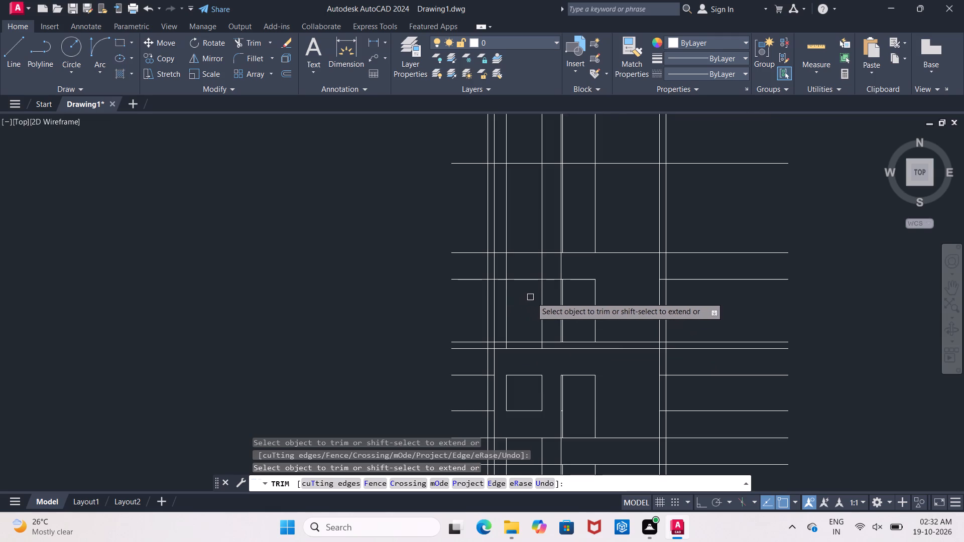
{"action": "scroll", "coordinate": [530, 297], "scroll_direction": "up", "scroll_amount": 1}
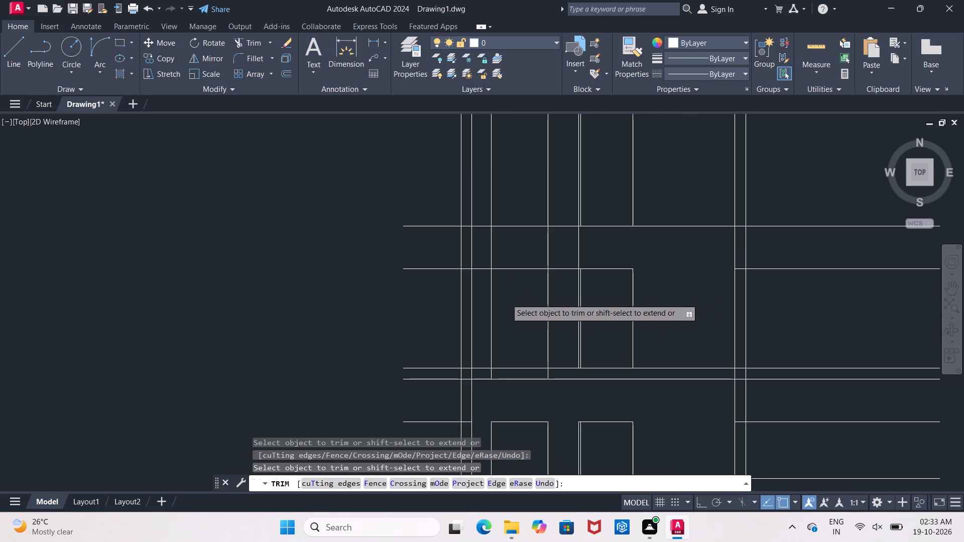
{"action": "key", "text": "Escape"}
Offset the upper storey's door-head line 4' to the south as a window-sill line.
{"action": "key", "text": "o"}
{"action": "key", "text": "Return"}
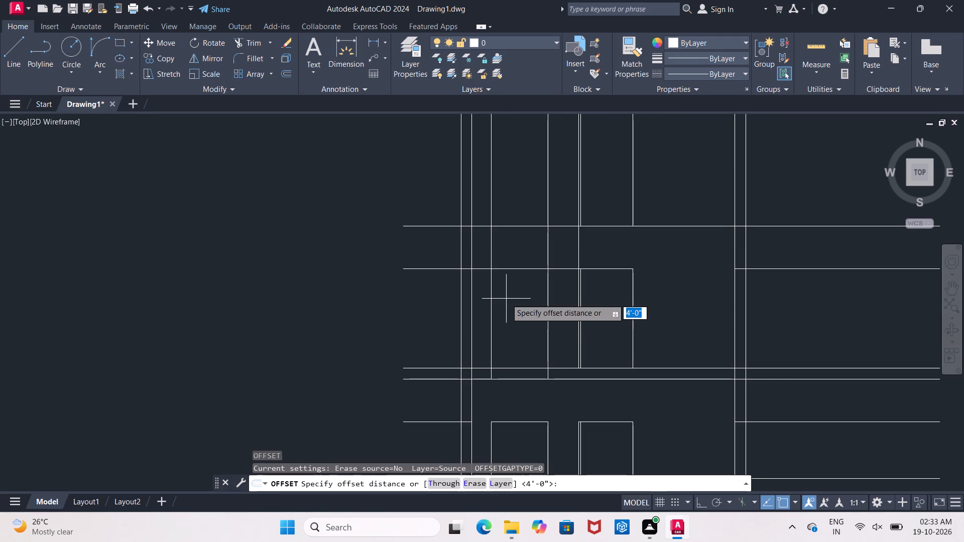
{"action": "type", "text": "4'"}
{"action": "key", "text": "Return"}
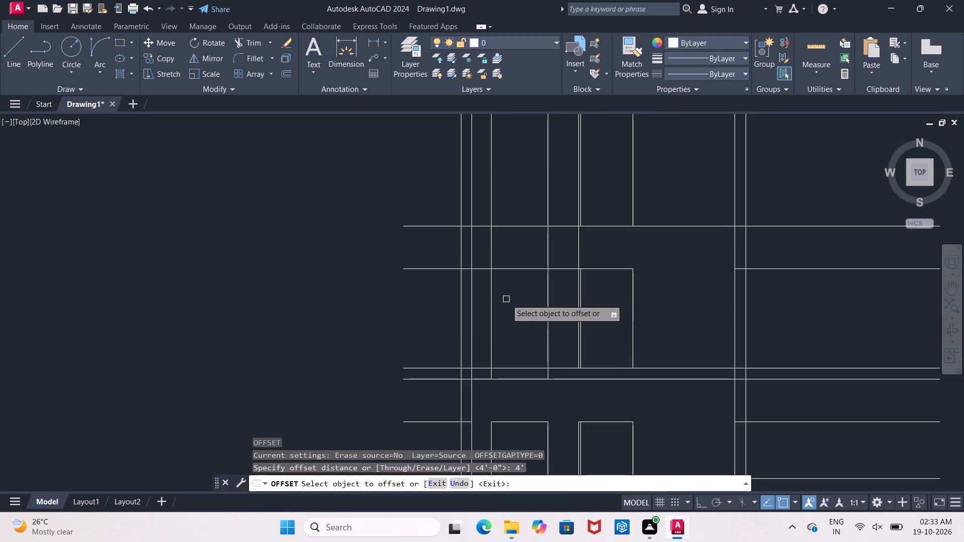
{"action": "left_click_drag", "start_coordinate": [513, 268], "coordinate": [520, 281]}
{"action": "left_click", "coordinate": [533, 317]}
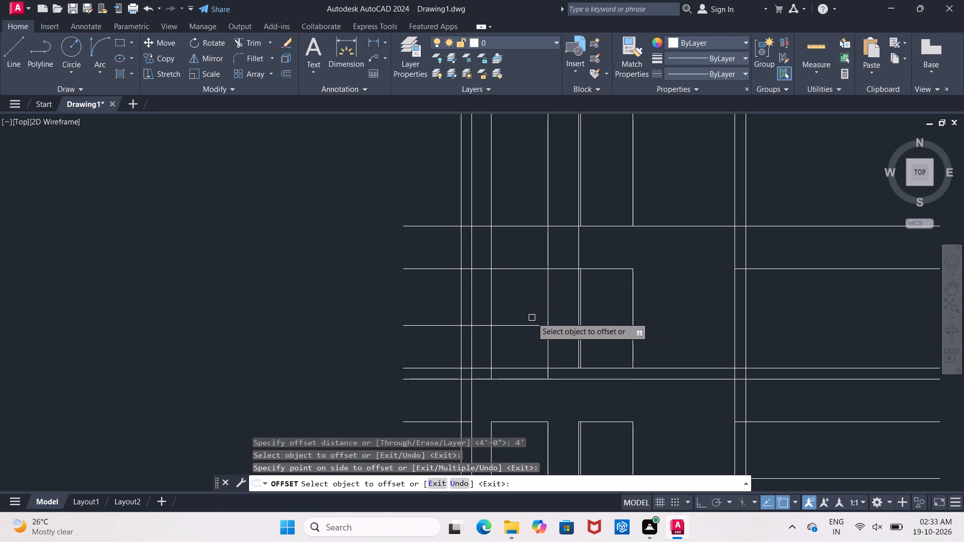
{"action": "key", "text": "Escape"}
Trim the head line, sill line and two window rays around the upper storey's western window, leaving a closed rectangle.
{"action": "type", "text": "tr"}
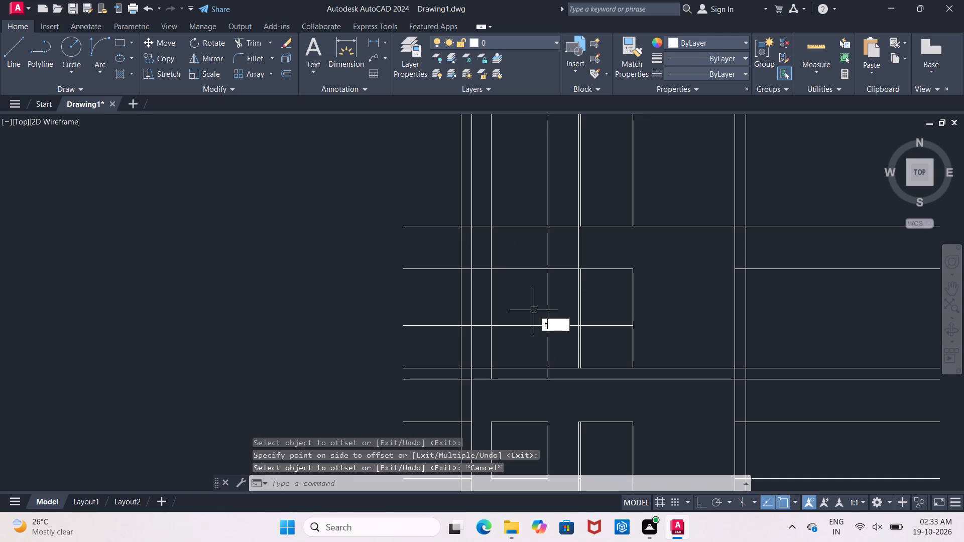
{"action": "key", "text": "space"}
{"action": "key", "text": "space"}
{"action": "left_click_drag", "start_coordinate": [559, 259], "coordinate": [564, 265]}
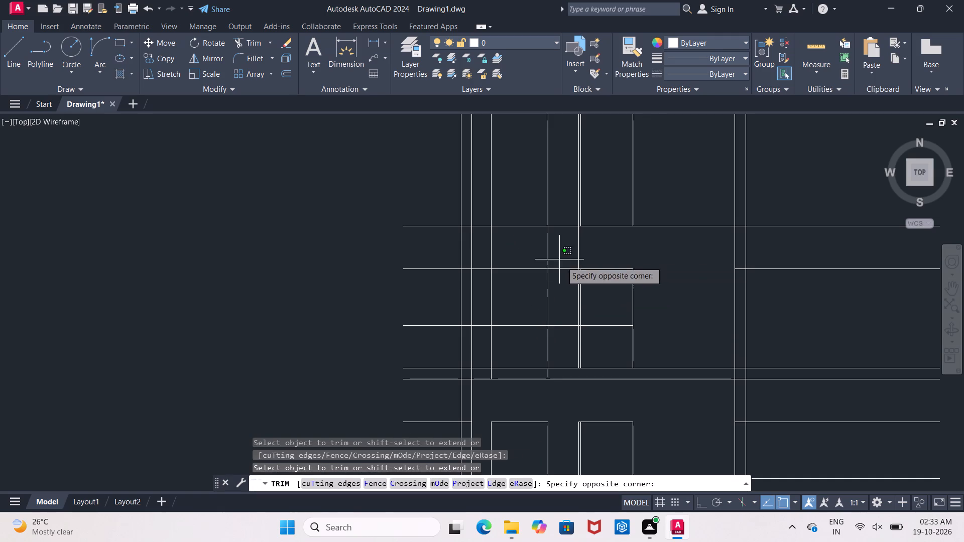
{"action": "left_click", "coordinate": [570, 340]}
{"action": "left_click", "coordinate": [480, 260]}
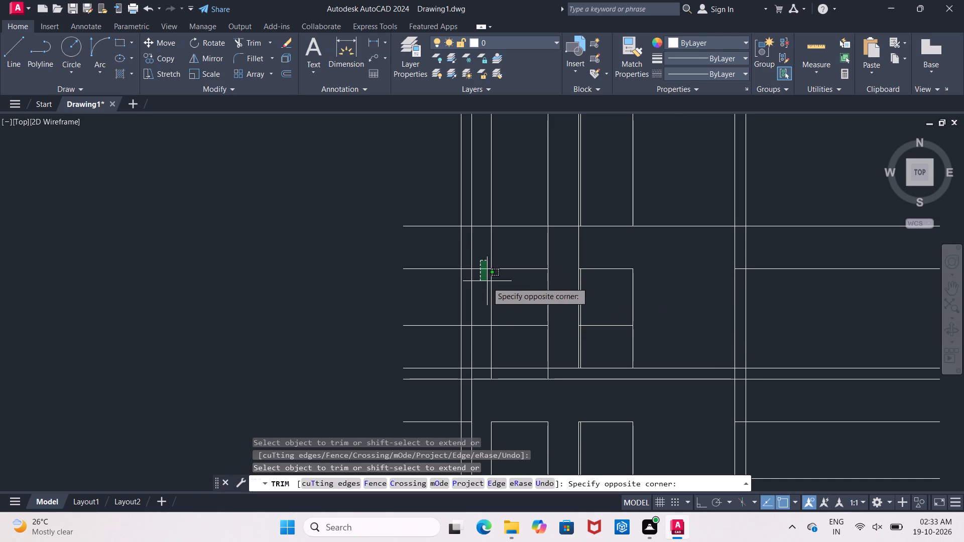
{"action": "left_click", "coordinate": [487, 336]}
{"action": "left_click_drag", "start_coordinate": [485, 344], "coordinate": [495, 345]}
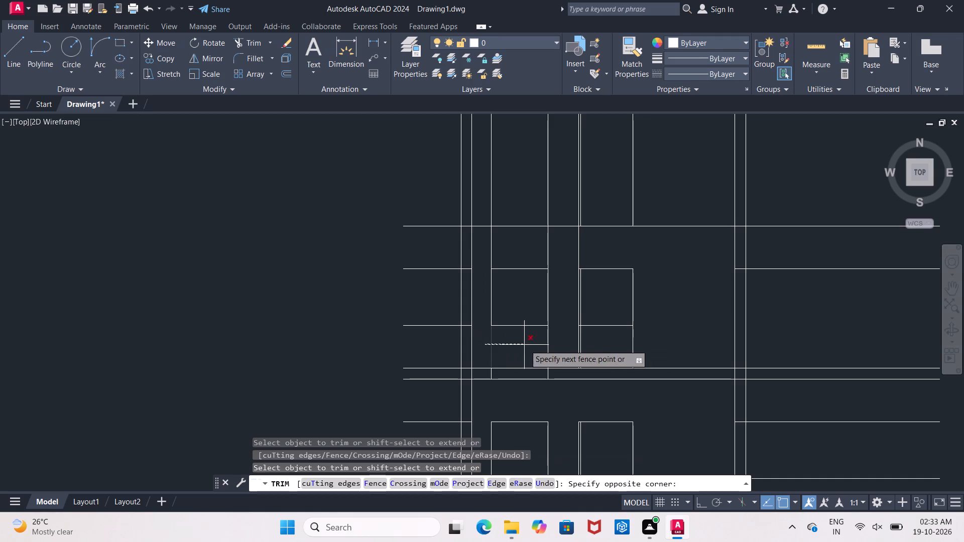
{"action": "left_click", "coordinate": [553, 347]}
{"action": "left_click_drag", "start_coordinate": [485, 246], "coordinate": [490, 246]}
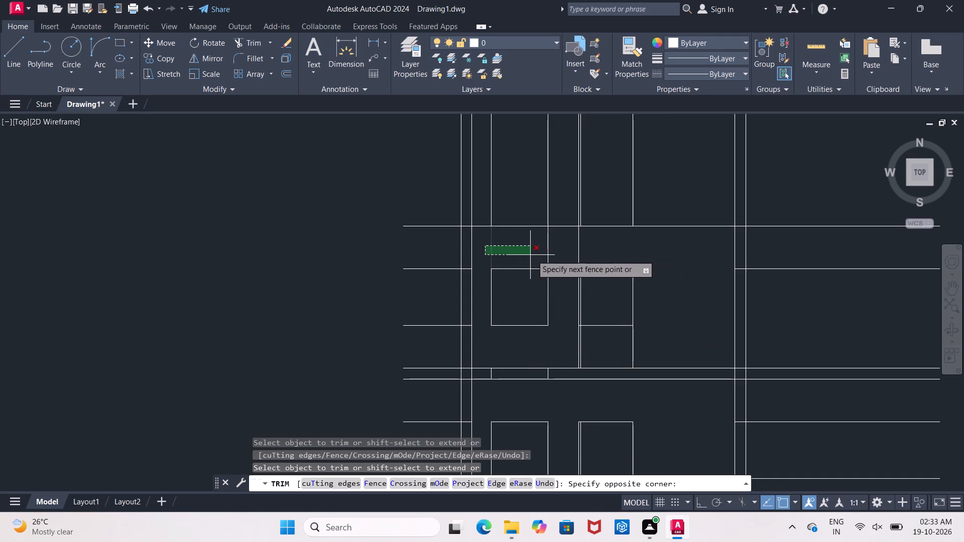
{"action": "left_click", "coordinate": [555, 254]}
Trim the upper storey's head and sill lines out of the thickness of the west wall.
{"action": "scroll", "coordinate": [554, 256], "scroll_direction": "down", "scroll_amount": 1}
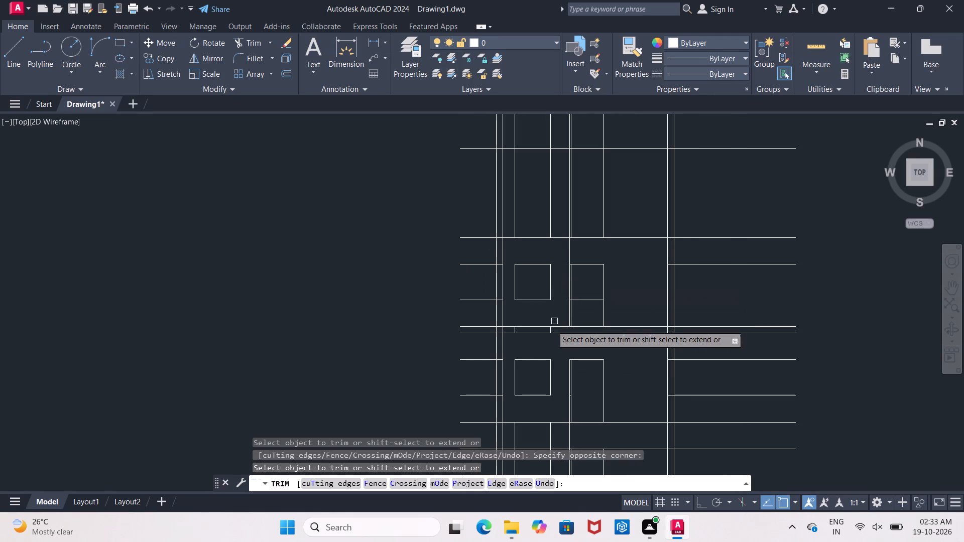
{"action": "scroll", "coordinate": [520, 339], "scroll_direction": "up", "scroll_amount": 3}
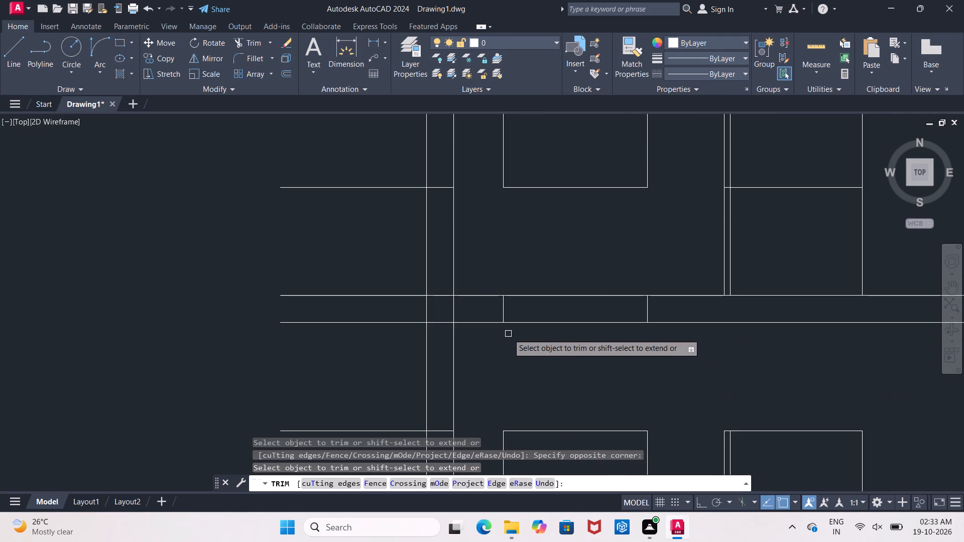
{"action": "scroll", "coordinate": [512, 335], "scroll_direction": "down", "scroll_amount": 1}
{"action": "middle_click_drag", "start_coordinate": [520, 282], "coordinate": [517, 294]}
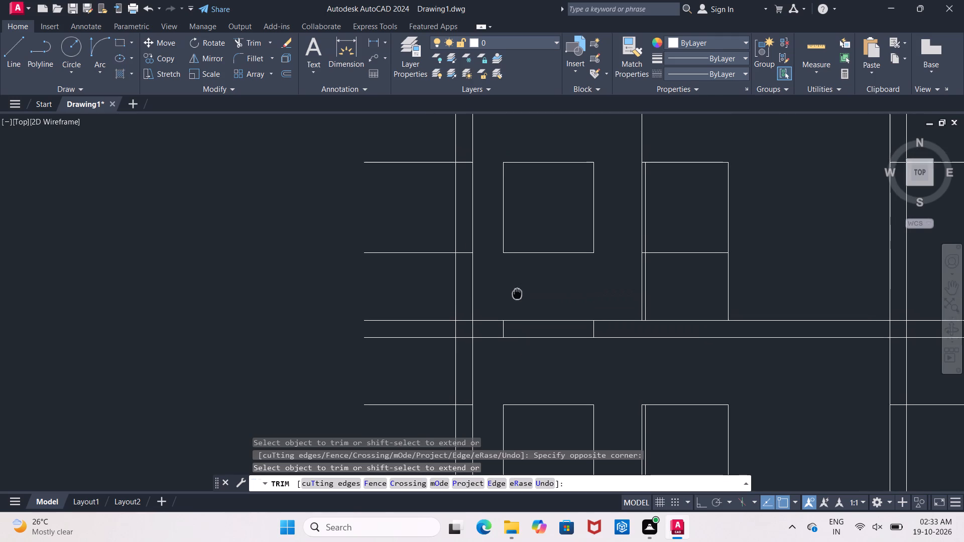
{"action": "middle_click_drag", "start_coordinate": [517, 294], "coordinate": [517, 294]}
{"action": "scroll", "coordinate": [517, 294], "scroll_direction": "down", "scroll_amount": 2}
{"action": "scroll", "coordinate": [515, 292], "scroll_direction": "up", "scroll_amount": 2}
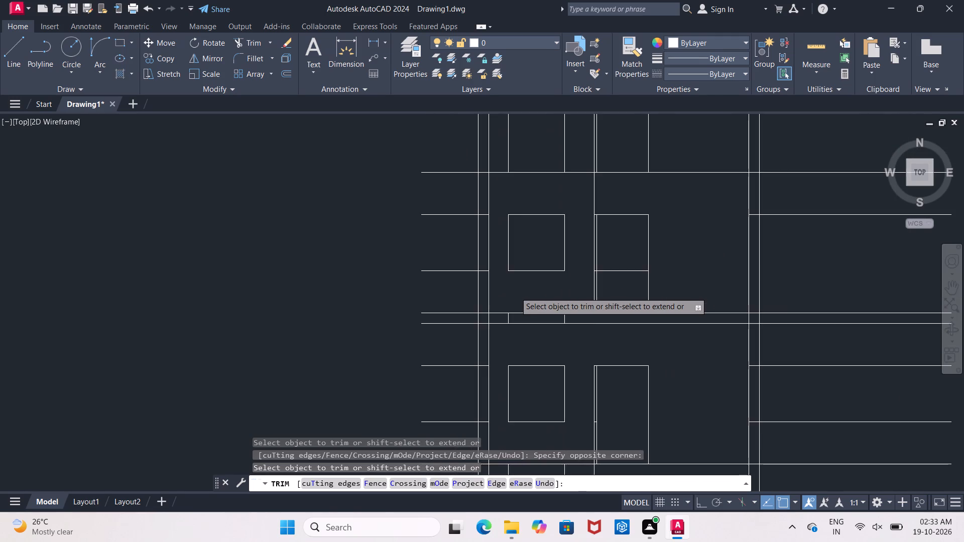
{"action": "left_click", "coordinate": [466, 258]}
{"action": "left_click", "coordinate": [466, 168]}
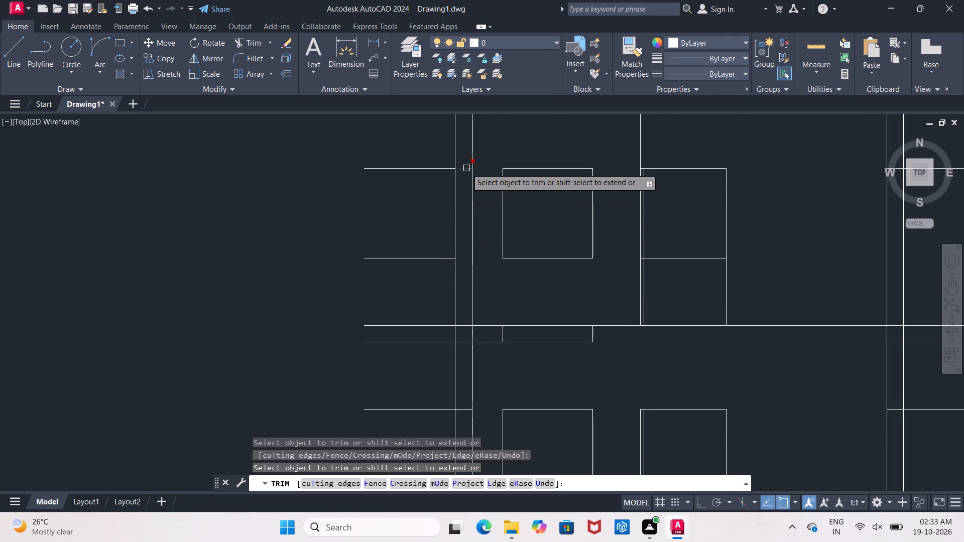
Trim the overhangs west of the west wall off the mid-floor lines and the lower storey's head and sill lines.
{"action": "left_click_drag", "start_coordinate": [421, 146], "coordinate": [421, 167]}
{"action": "left_click", "coordinate": [422, 390]}
{"action": "middle_click_drag", "start_coordinate": [429, 387], "coordinate": [428, 377]}
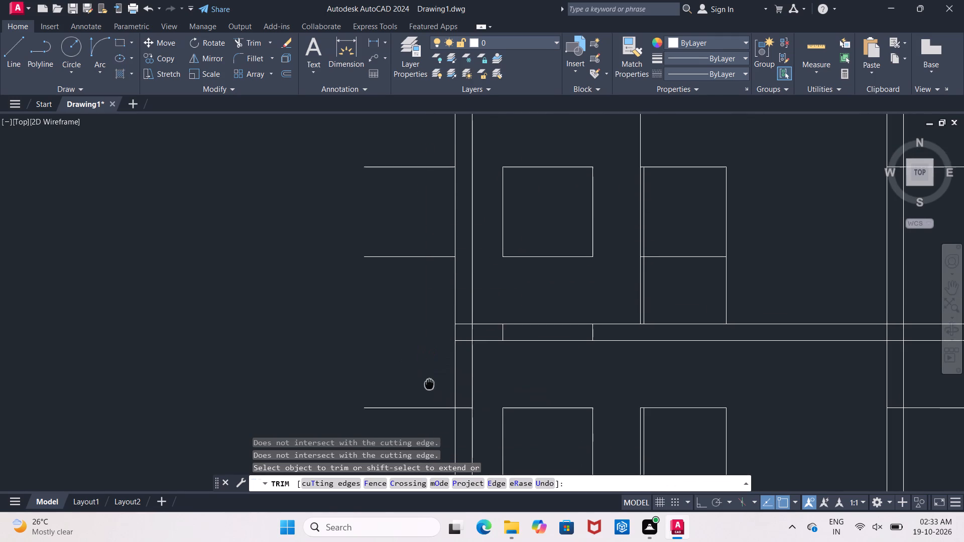
{"action": "middle_click_drag", "start_coordinate": [428, 377], "coordinate": [388, 262]}
{"action": "left_click_drag", "start_coordinate": [376, 252], "coordinate": [381, 309]}
{"action": "left_click", "coordinate": [378, 397]}
{"action": "middle_click_drag", "start_coordinate": [381, 382], "coordinate": [349, 196]}
{"action": "scroll", "coordinate": [349, 196], "scroll_direction": "down", "scroll_amount": 2}
{"action": "left_click_drag", "start_coordinate": [334, 196], "coordinate": [337, 208]}
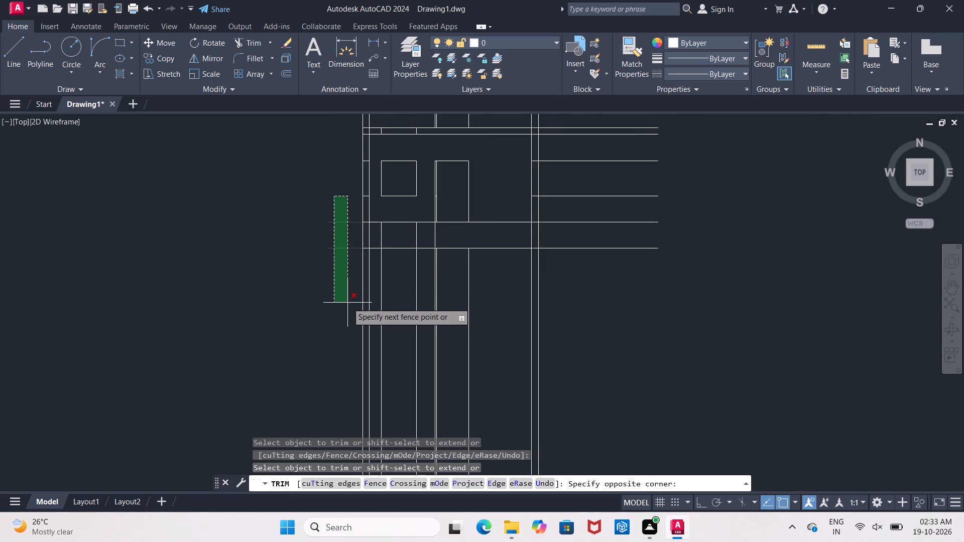
{"action": "left_click", "coordinate": [334, 181]}
Trim the projected wall and window rays that run south of the elevation's base line.
{"action": "left_click_drag", "start_coordinate": [208, 319], "coordinate": [239, 323]}
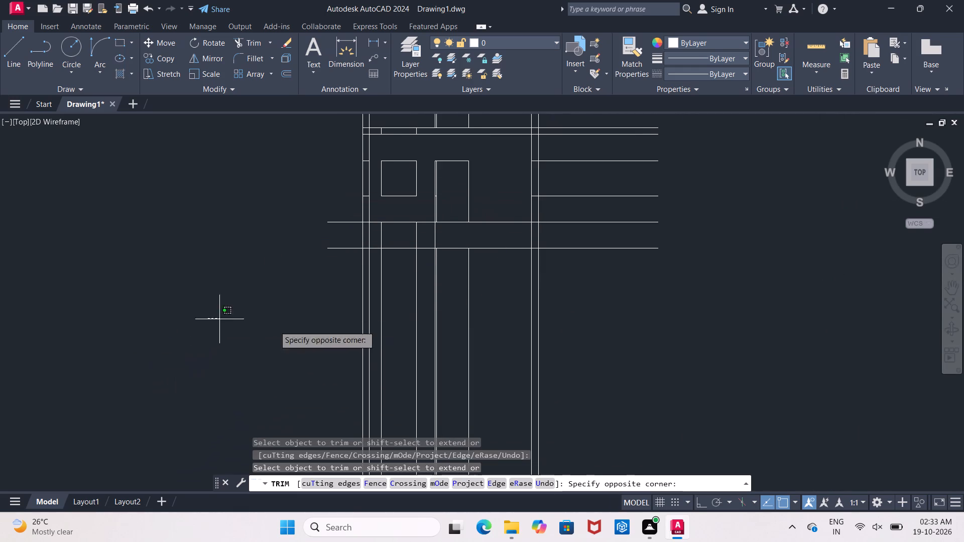
{"action": "left_click", "coordinate": [622, 323]}
{"action": "left_click_drag", "start_coordinate": [372, 308], "coordinate": [439, 308]}
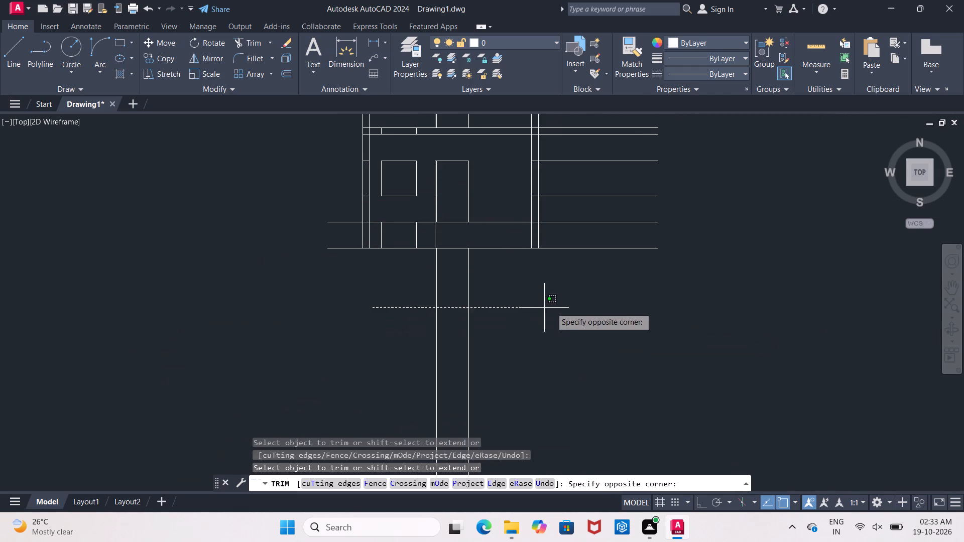
{"action": "left_click", "coordinate": [562, 308]}
Trim all the elevation's level lines where they run past the outer face of the east wall.
{"action": "middle_click_drag", "start_coordinate": [561, 309], "coordinate": [497, 400]}
{"action": "scroll", "coordinate": [517, 313], "scroll_direction": "down", "scroll_amount": 2}
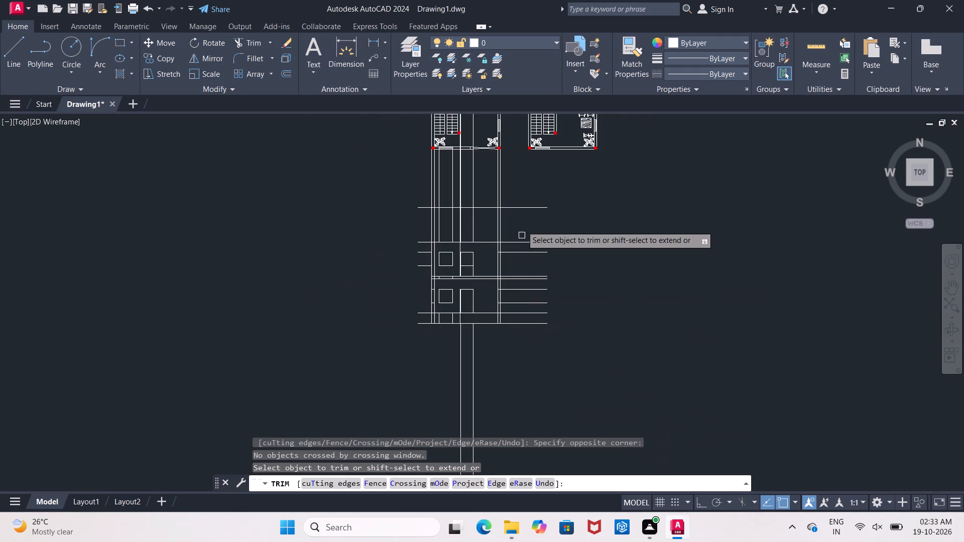
{"action": "left_click_drag", "start_coordinate": [515, 182], "coordinate": [523, 222]}
{"action": "left_click", "coordinate": [525, 360]}
{"action": "scroll", "coordinate": [527, 296], "scroll_direction": "up", "scroll_amount": 3}
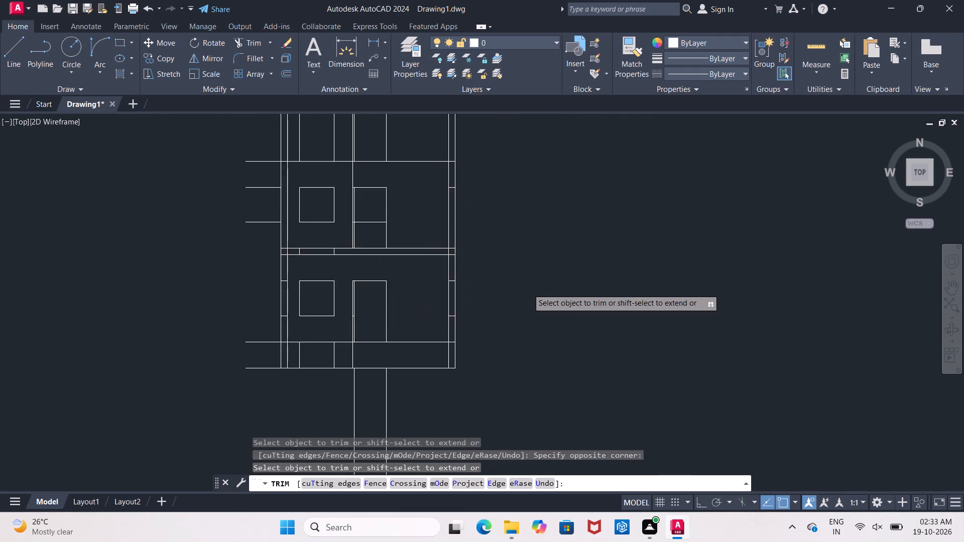
{"action": "middle_click_drag", "start_coordinate": [530, 291], "coordinate": [641, 422]}
{"action": "scroll", "coordinate": [391, 254], "scroll_direction": "down", "scroll_amount": 1}
{"action": "middle_click_drag", "start_coordinate": [392, 255], "coordinate": [458, 292]}
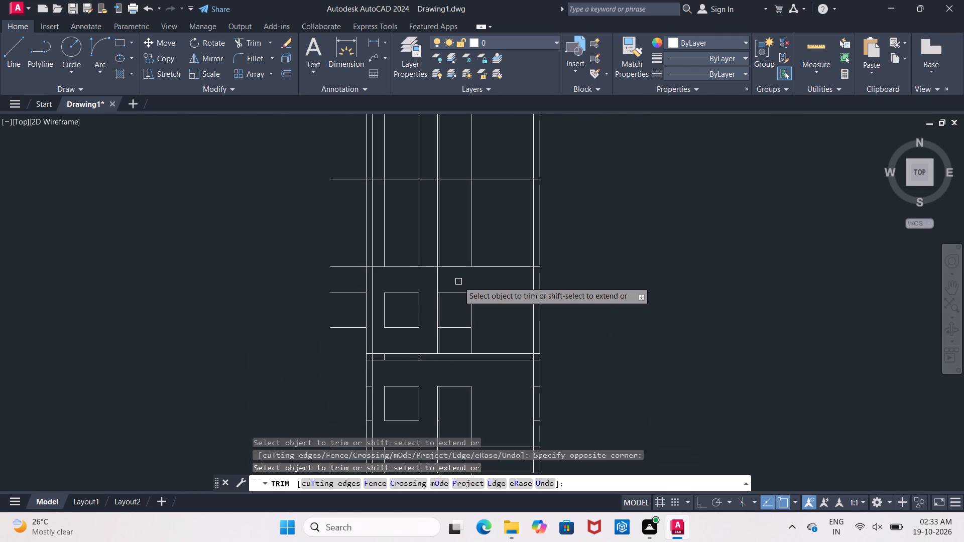
{"action": "key", "text": "Escape"}
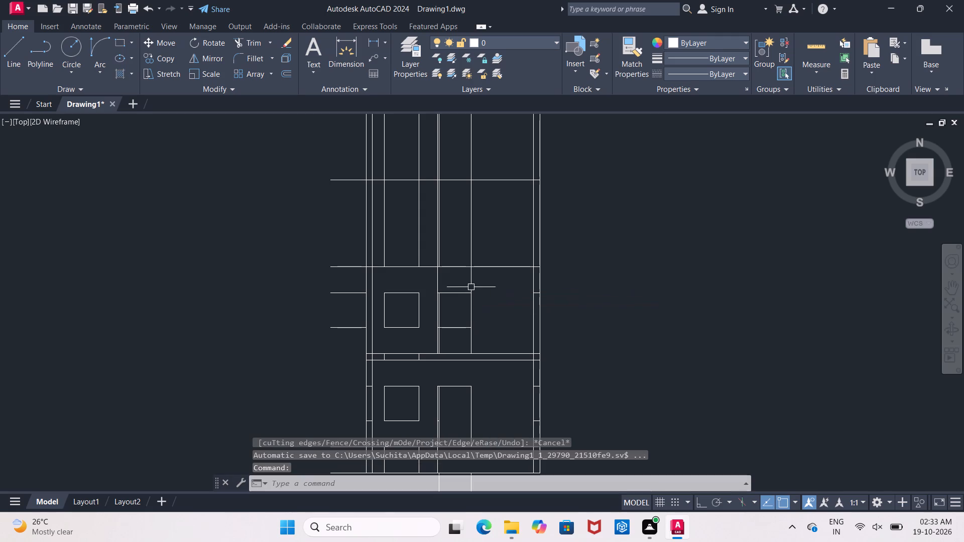
Offset the upper storey's top level line 3' to the north.
{"action": "scroll", "coordinate": [469, 289], "scroll_direction": "up", "scroll_amount": 3}
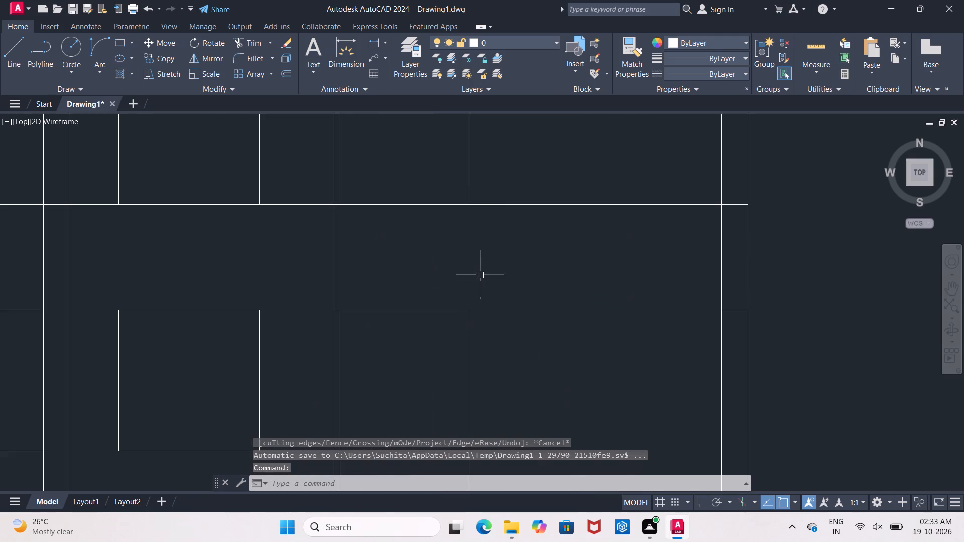
{"action": "key", "text": "Escape"}
{"action": "key", "text": "o"}
{"action": "key", "text": "Return"}
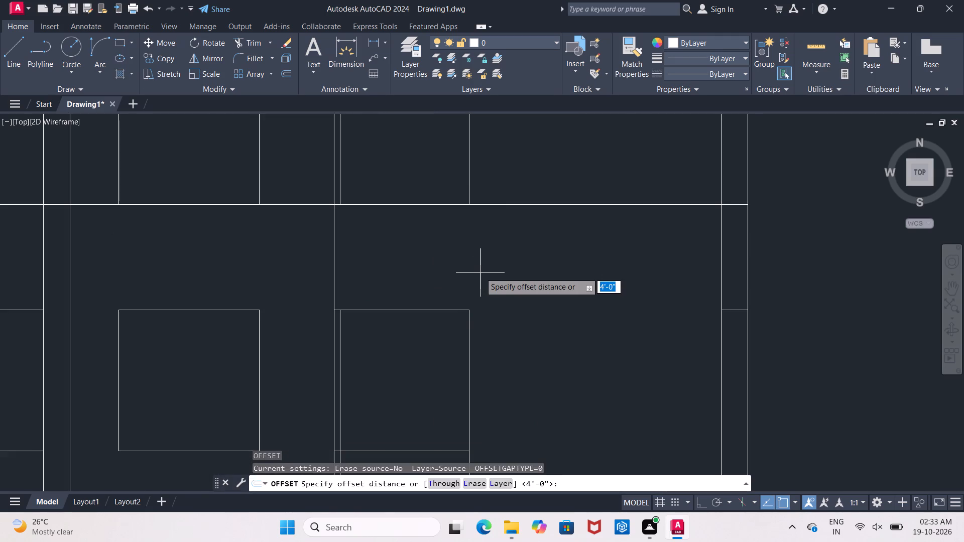
{"action": "type", "text": "3'"}
{"action": "key", "text": "Return"}
{"action": "scroll", "coordinate": [467, 271], "scroll_direction": "down", "scroll_amount": 1}
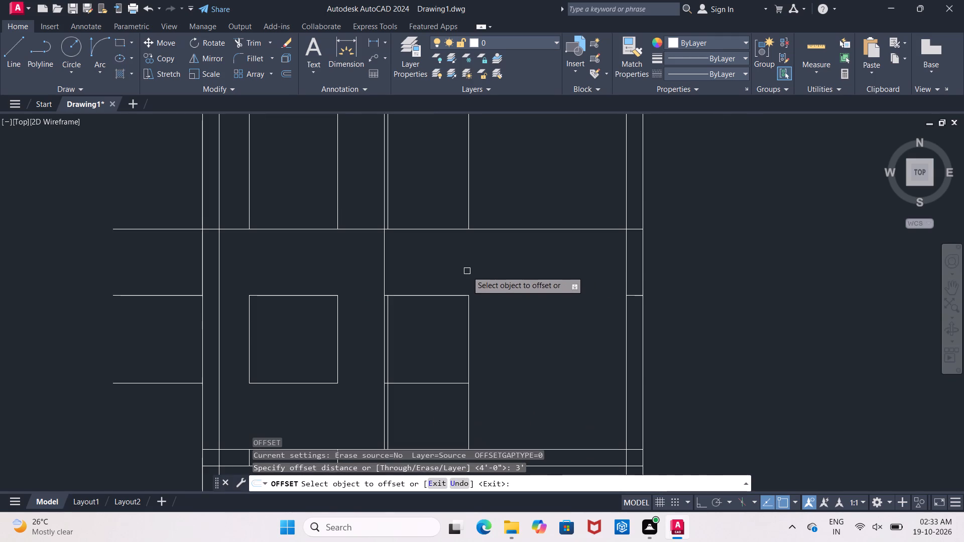
{"action": "middle_click_drag", "start_coordinate": [479, 284], "coordinate": [481, 358]}
{"action": "left_click", "coordinate": [523, 301]}
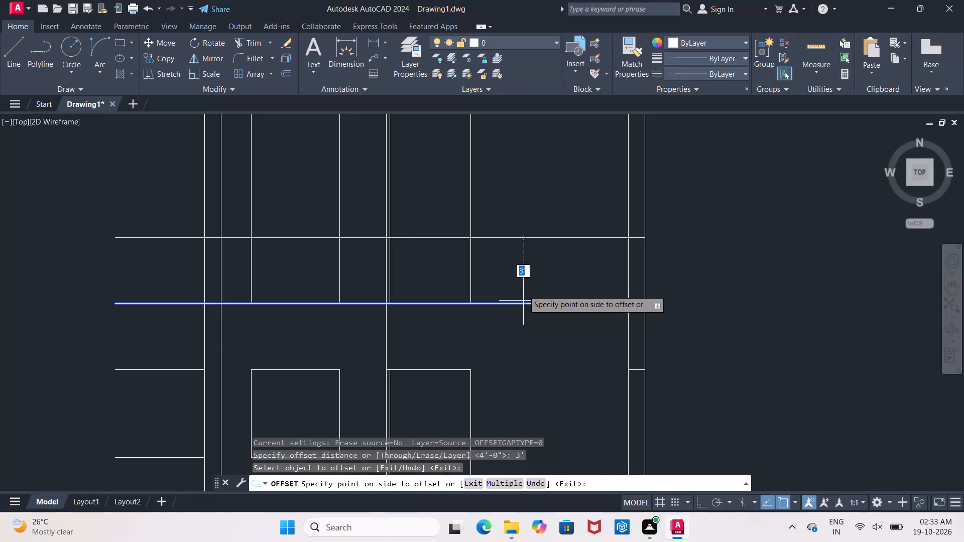
{"action": "left_click", "coordinate": [525, 210]}
{"action": "middle_click_drag", "start_coordinate": [520, 207], "coordinate": [530, 294]}
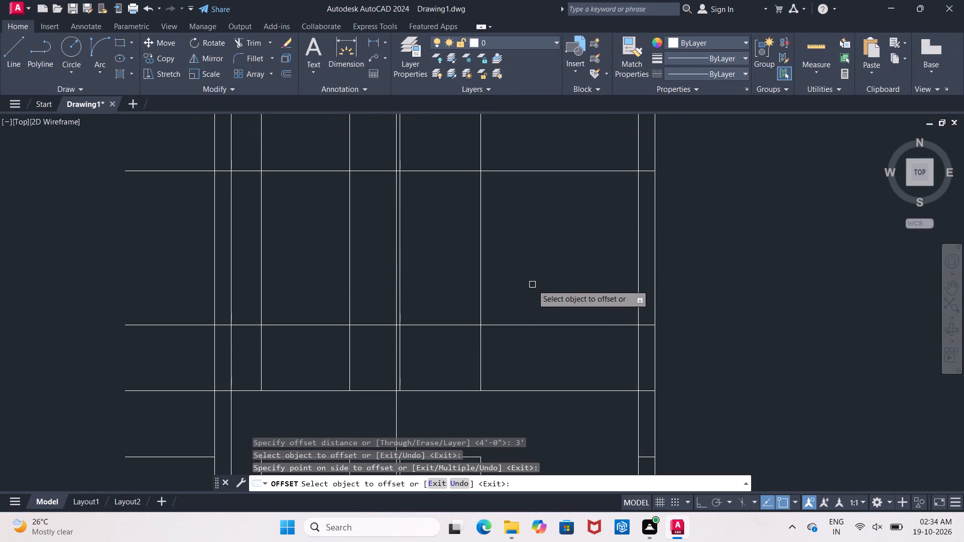
{"action": "key", "text": "Escape"}
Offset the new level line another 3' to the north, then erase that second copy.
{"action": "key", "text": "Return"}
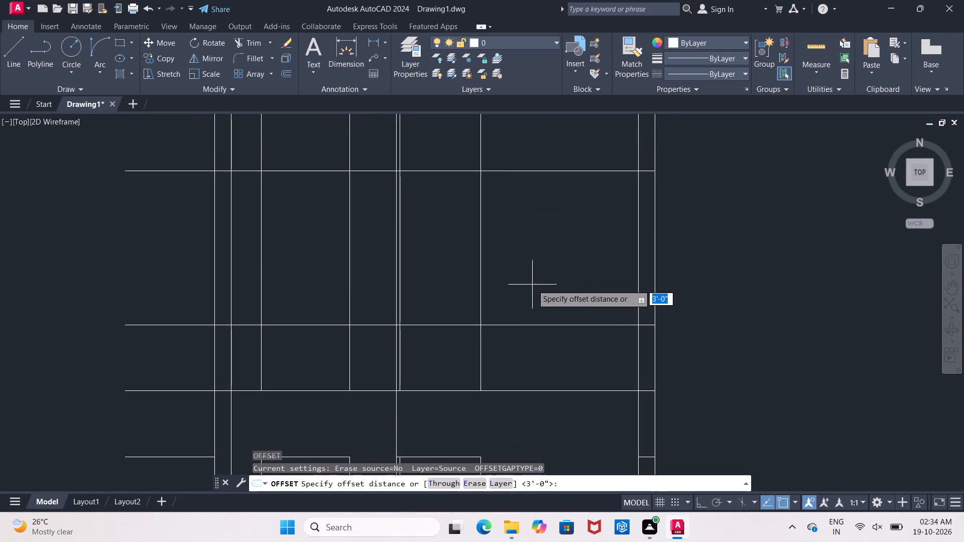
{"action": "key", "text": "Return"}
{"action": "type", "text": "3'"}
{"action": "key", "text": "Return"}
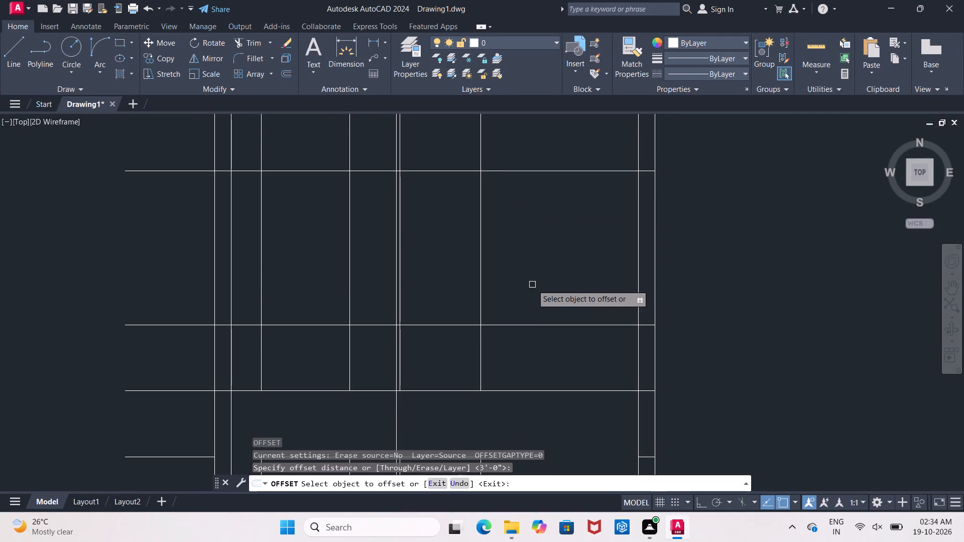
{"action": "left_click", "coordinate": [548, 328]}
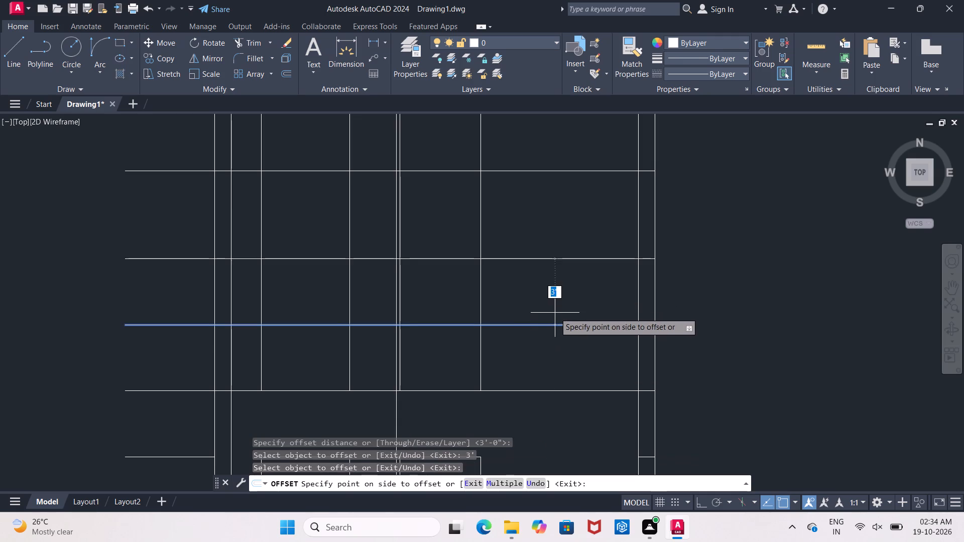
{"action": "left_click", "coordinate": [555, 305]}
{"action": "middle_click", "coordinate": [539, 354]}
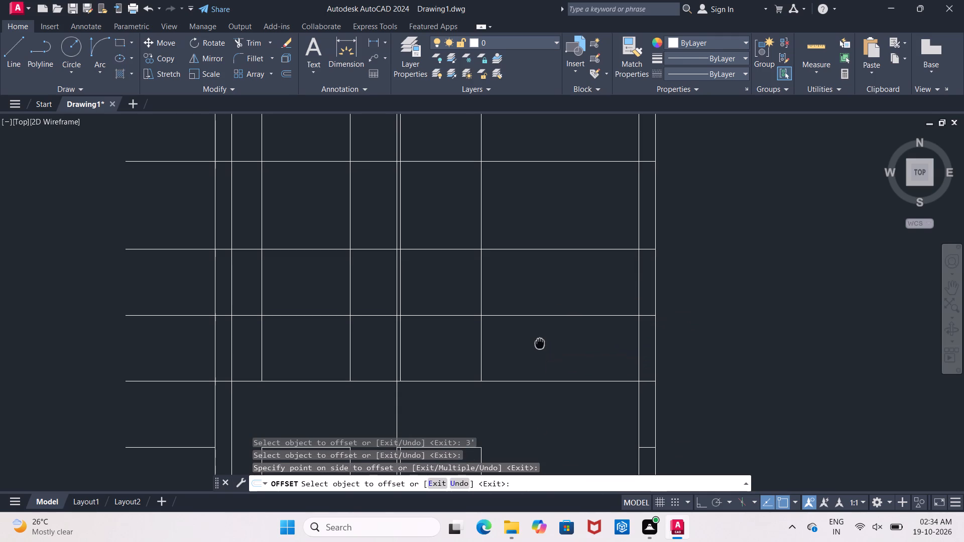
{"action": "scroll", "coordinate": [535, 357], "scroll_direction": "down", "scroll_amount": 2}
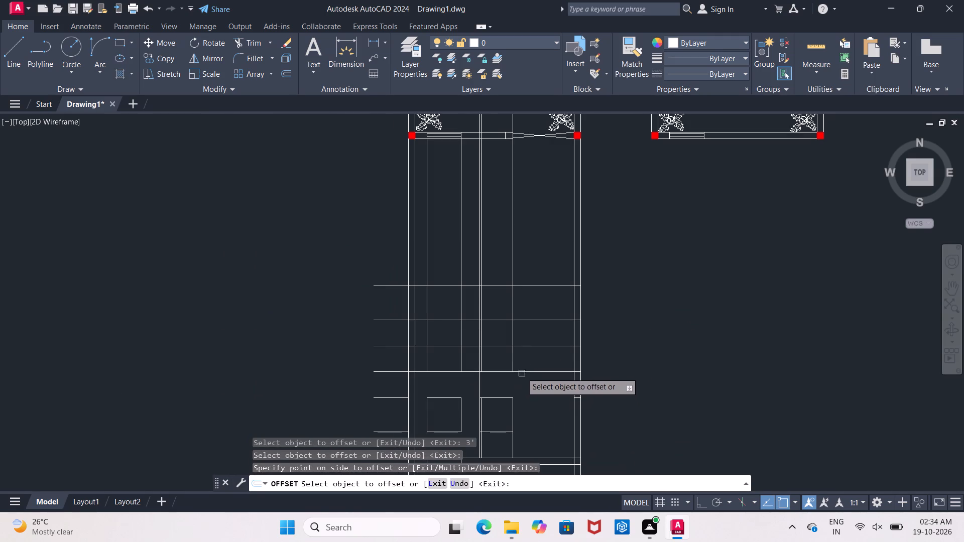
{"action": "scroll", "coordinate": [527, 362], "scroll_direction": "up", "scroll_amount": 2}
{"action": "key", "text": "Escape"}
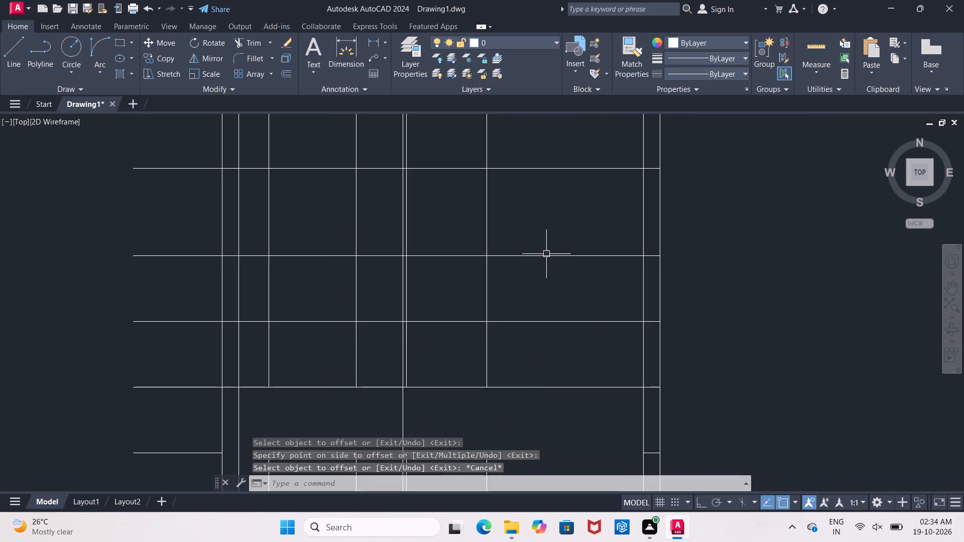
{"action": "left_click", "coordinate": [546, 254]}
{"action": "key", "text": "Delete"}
Examine the level lines above the upper storey in relation to the storeys below and the floor plan.
{"action": "scroll", "coordinate": [558, 307], "scroll_direction": "down", "scroll_amount": 2}
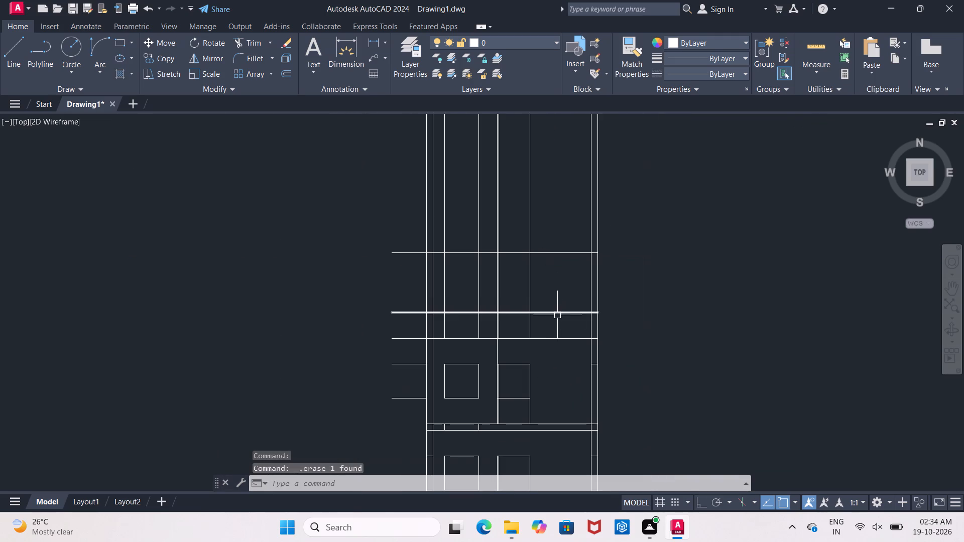
{"action": "scroll", "coordinate": [549, 359], "scroll_direction": "up", "scroll_amount": 2}
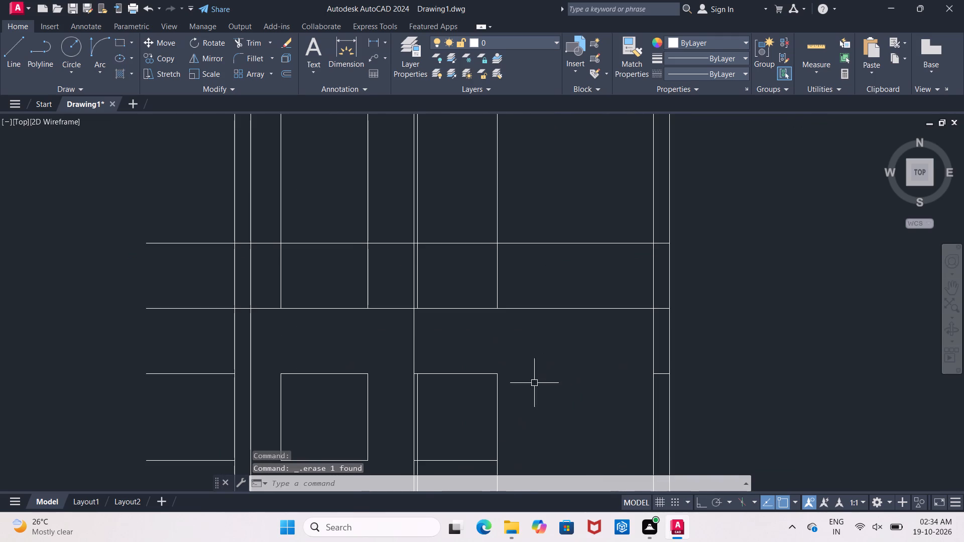
{"action": "scroll", "coordinate": [532, 370], "scroll_direction": "down", "scroll_amount": 2}
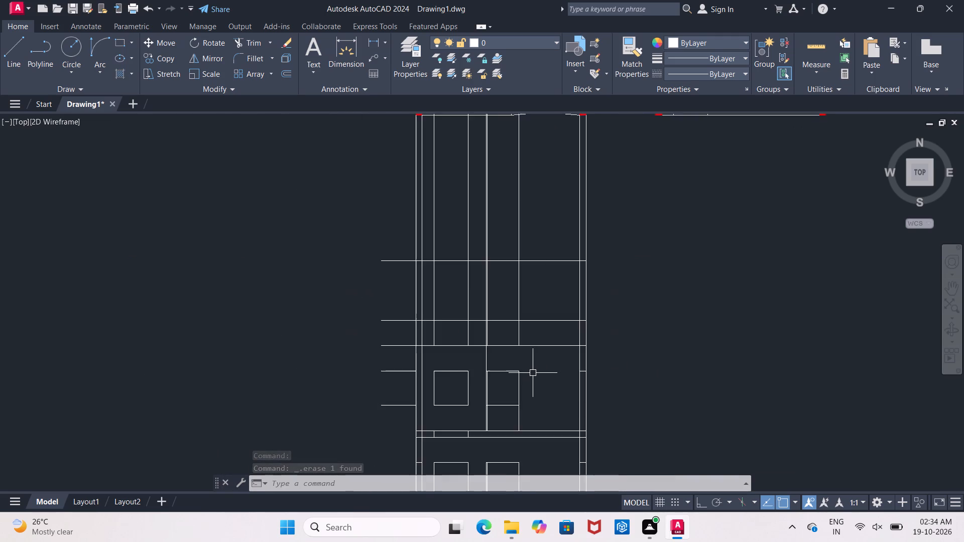
{"action": "scroll", "coordinate": [533, 373], "scroll_direction": "down", "scroll_amount": 1}
{"action": "middle_click_drag", "start_coordinate": [533, 373], "coordinate": [538, 325]}
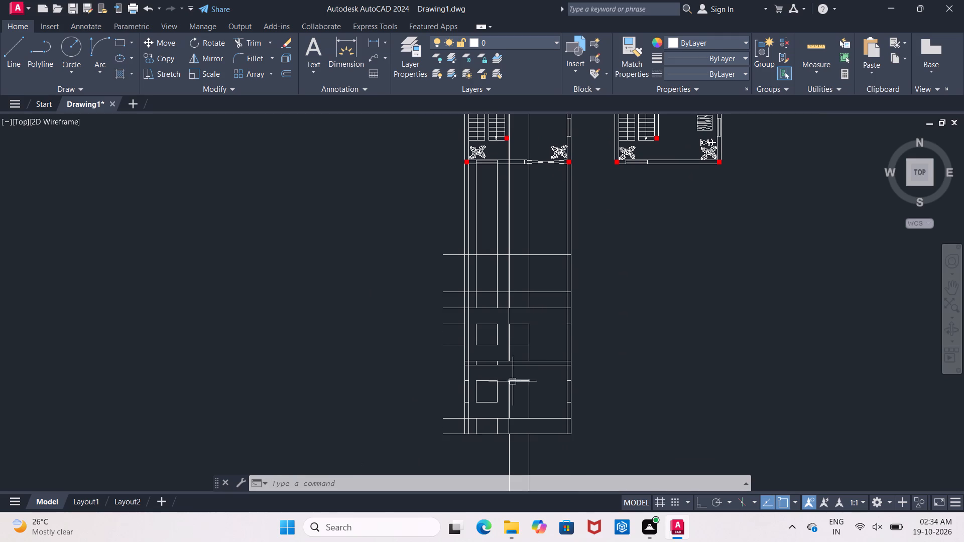
{"action": "scroll", "coordinate": [521, 294], "scroll_direction": "up", "scroll_amount": 1}
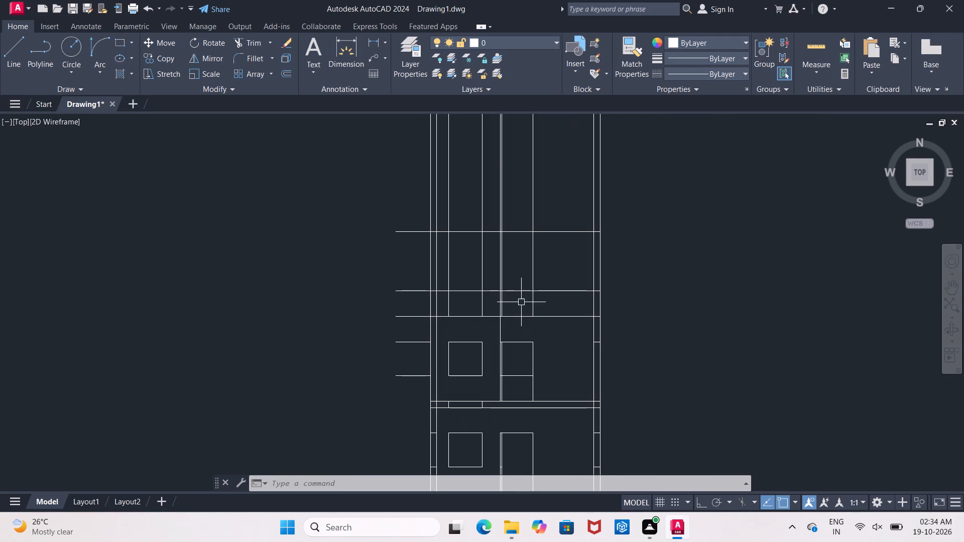
{"action": "scroll", "coordinate": [521, 303], "scroll_direction": "up", "scroll_amount": 3}
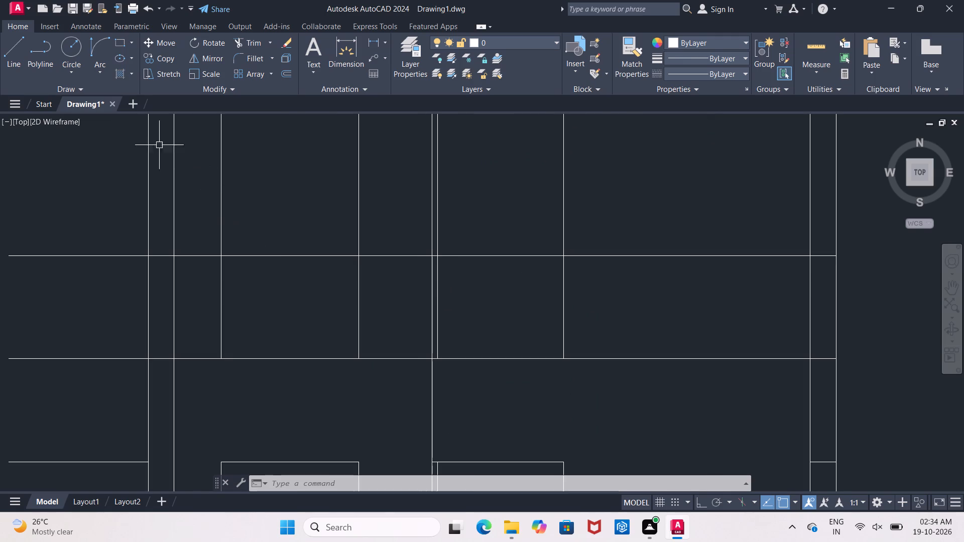
{"action": "scroll", "coordinate": [479, 285], "scroll_direction": "down", "scroll_amount": 4}
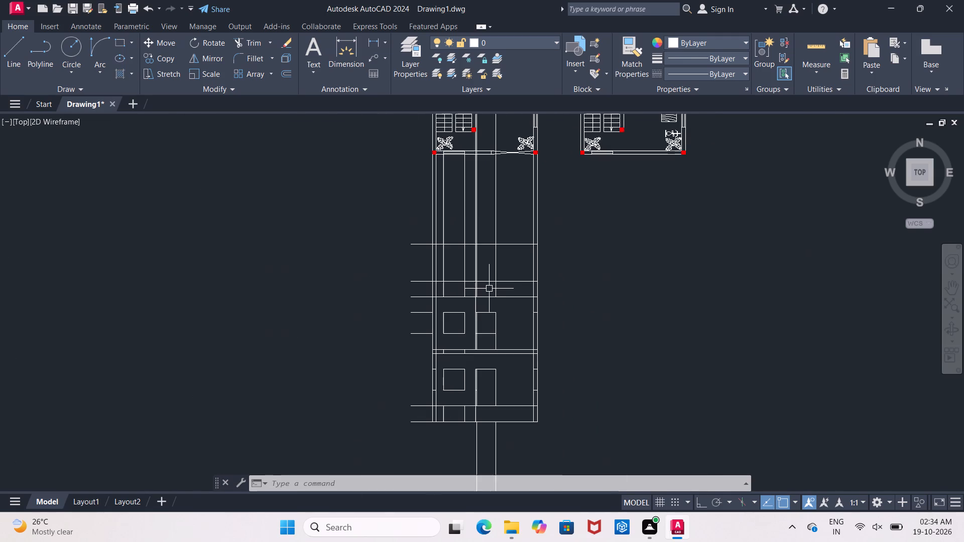
{"action": "scroll", "coordinate": [490, 289], "scroll_direction": "up", "scroll_amount": 2}
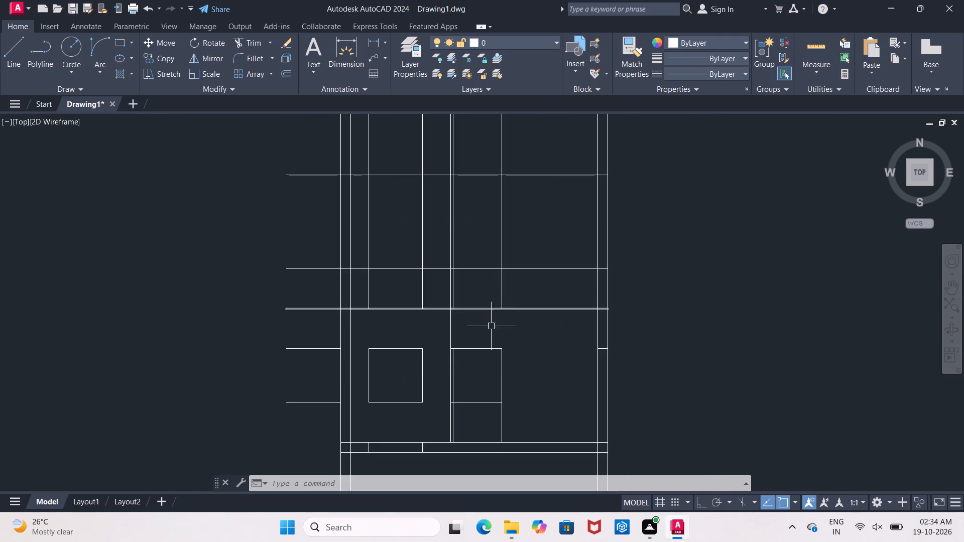
{"action": "scroll", "coordinate": [497, 335], "scroll_direction": "down", "scroll_amount": 1}
{"action": "middle_click_drag", "start_coordinate": [495, 331], "coordinate": [482, 275]}
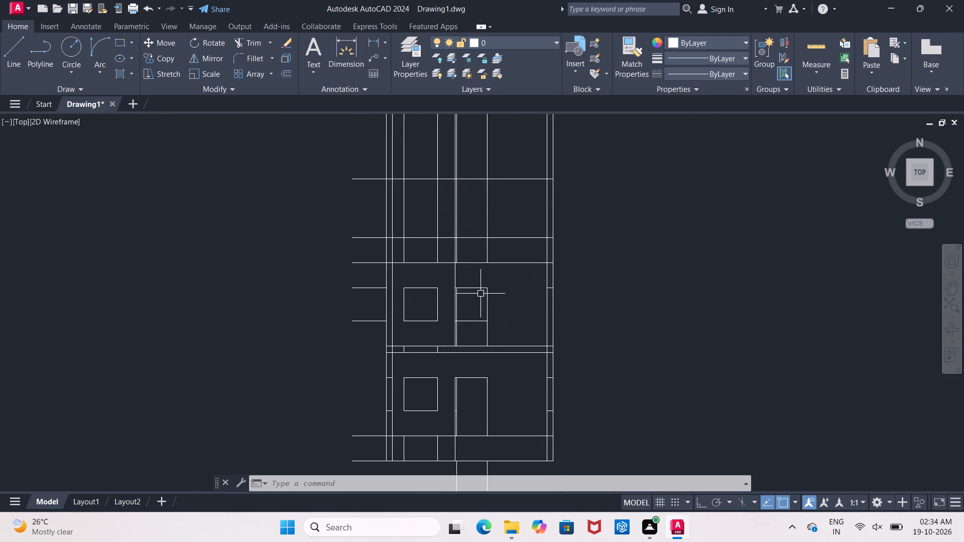
{"action": "scroll", "coordinate": [476, 292], "scroll_direction": "up", "scroll_amount": 2}
{"action": "middle_click_drag", "start_coordinate": [479, 251], "coordinate": [468, 346]}
{"action": "scroll", "coordinate": [476, 306], "scroll_direction": "down", "scroll_amount": 3}
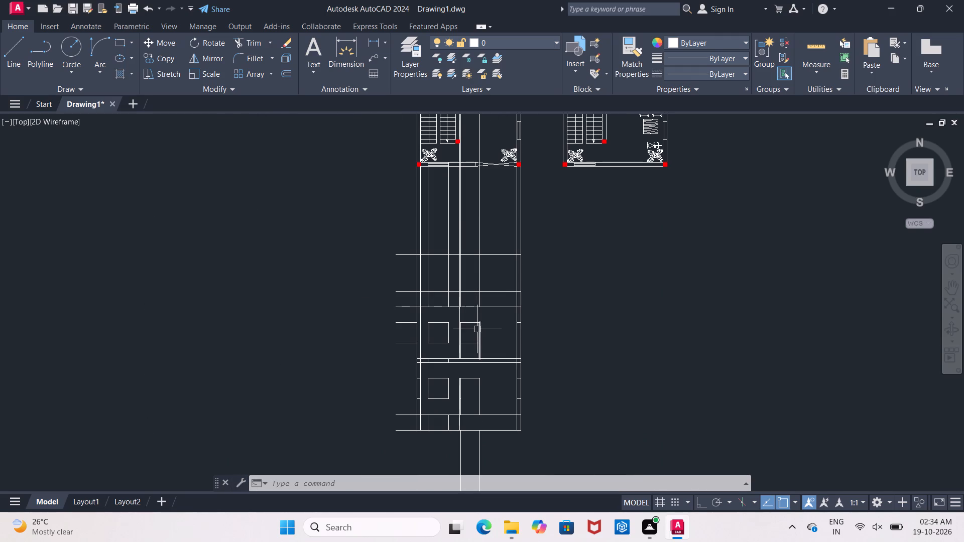
{"action": "scroll", "coordinate": [477, 329], "scroll_direction": "up", "scroll_amount": 1}
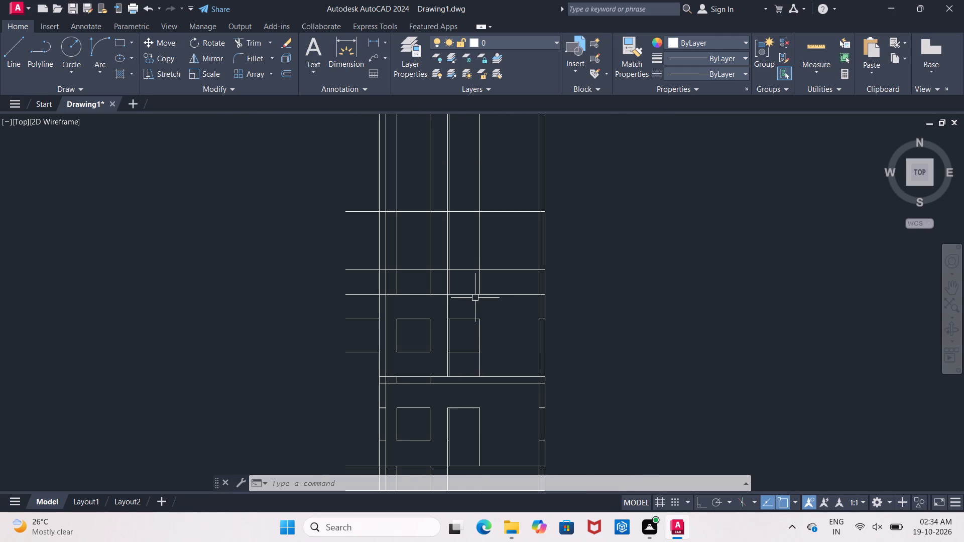
{"action": "scroll", "coordinate": [475, 292], "scroll_direction": "up", "scroll_amount": 2}
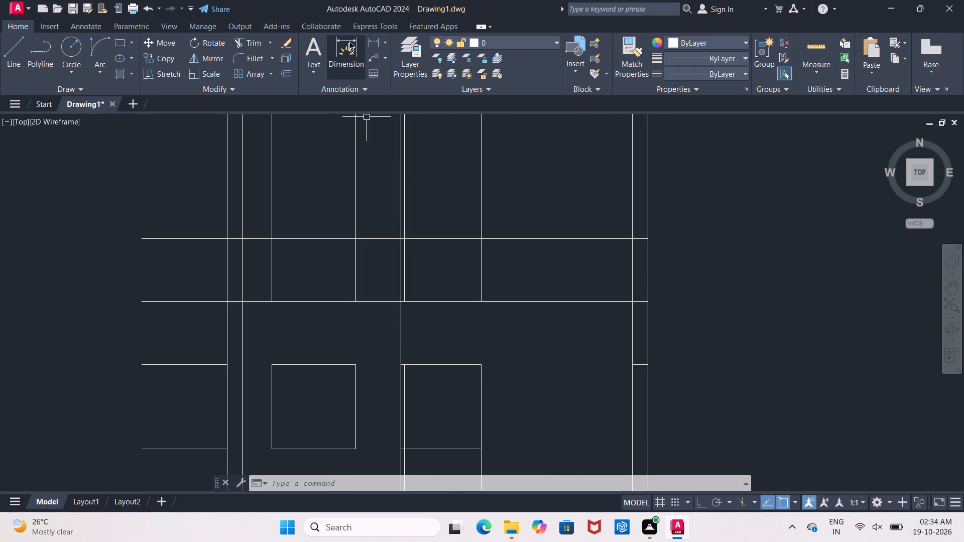
Measure the spacing between the upper storey's top line and the offset line above it with a linear dimension.
{"action": "left_click", "coordinate": [370, 40]}
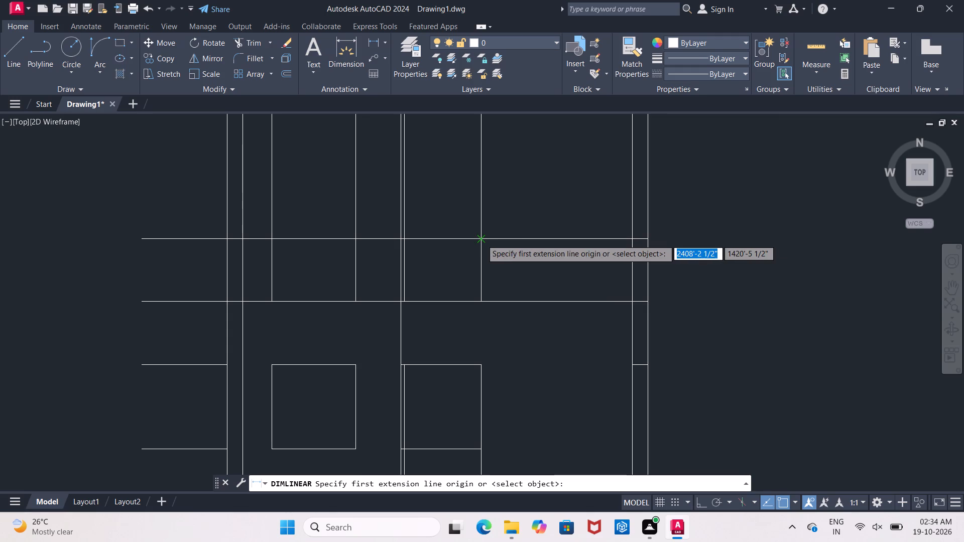
{"action": "left_click", "coordinate": [481, 239]}
{"action": "left_click", "coordinate": [480, 302]}
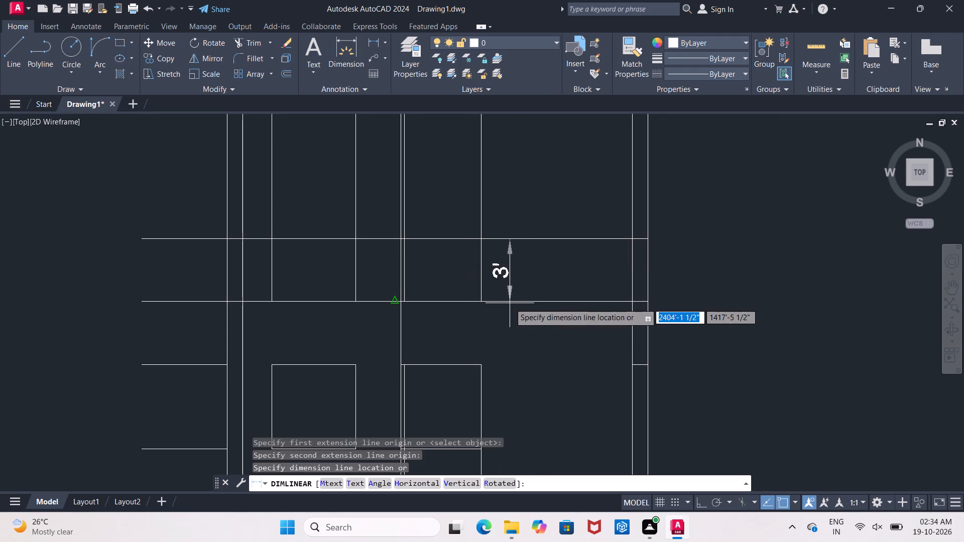
{"action": "key", "text": "Escape"}
{"action": "middle_click_drag", "start_coordinate": [466, 251], "coordinate": [449, 325]}
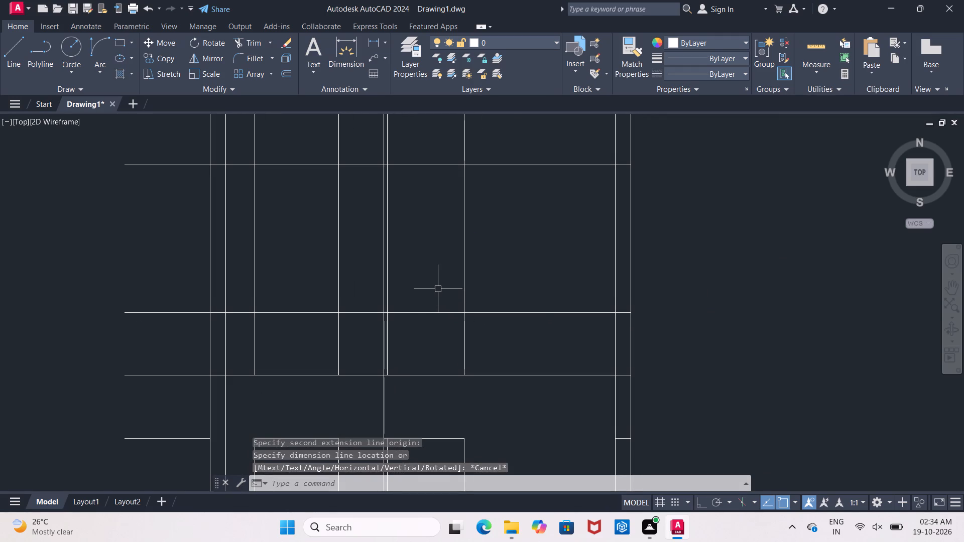
{"action": "middle_click_drag", "start_coordinate": [438, 289], "coordinate": [442, 308]}
{"action": "key", "text": "Escape"}
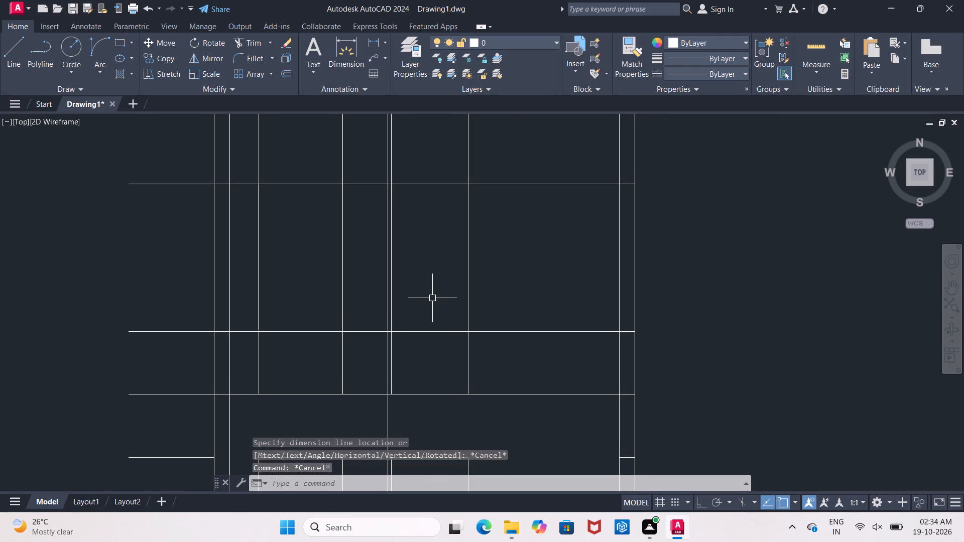
Trim off the projected vertical lines extending above the topmost level line of the elevation.
{"action": "type", "text": "tr"}
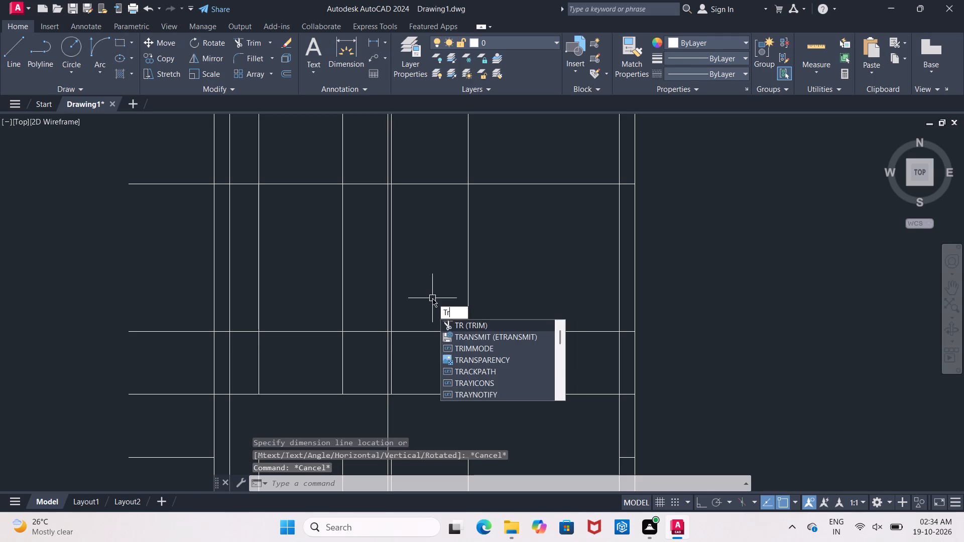
{"action": "key", "text": "space"}
{"action": "key", "text": "space"}
{"action": "middle_click_drag", "start_coordinate": [291, 247], "coordinate": [312, 317]}
{"action": "scroll", "coordinate": [292, 252], "scroll_direction": "down", "scroll_amount": 1}
{"action": "left_click_drag", "start_coordinate": [191, 212], "coordinate": [286, 219]}
{"action": "left_click", "coordinate": [654, 219]}
Trim the overhanging ends of the top three level lines back to the elevation's outer west wall line.
{"action": "middle_click_drag", "start_coordinate": [440, 387], "coordinate": [454, 279]}
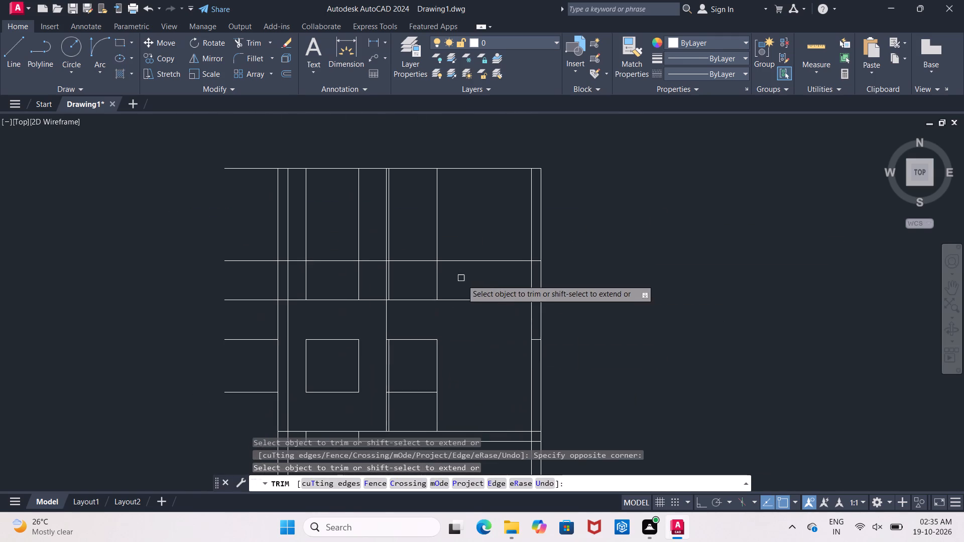
{"action": "scroll", "coordinate": [468, 315], "scroll_direction": "up", "scroll_amount": 1}
{"action": "scroll", "coordinate": [468, 324], "scroll_direction": "down", "scroll_amount": 1}
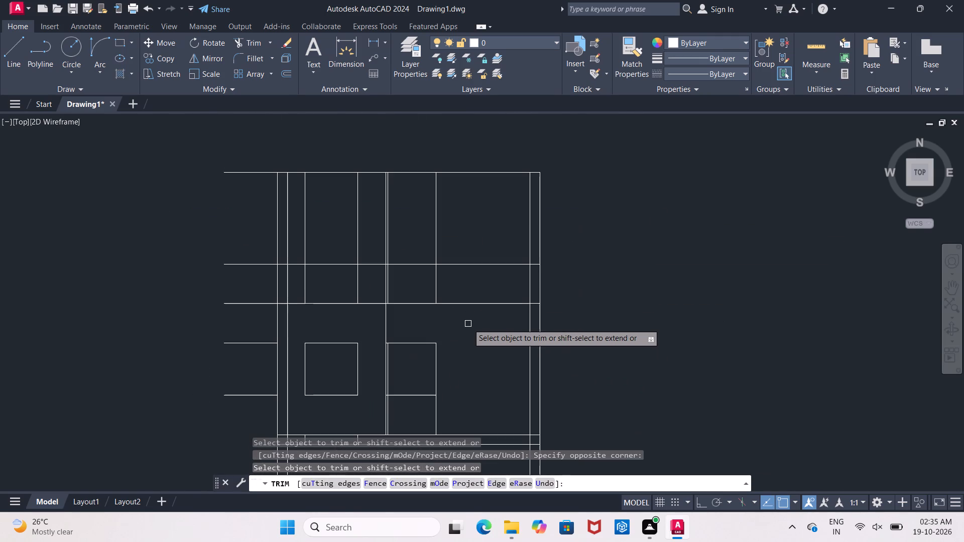
{"action": "scroll", "coordinate": [370, 294], "scroll_direction": "up", "scroll_amount": 1}
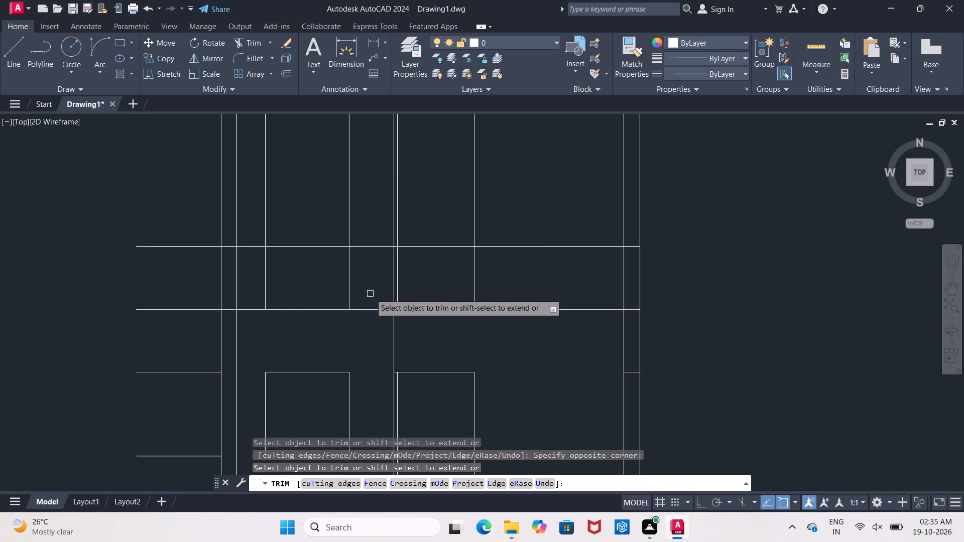
{"action": "scroll", "coordinate": [370, 294], "scroll_direction": "down", "scroll_amount": 2}
{"action": "middle_click_drag", "start_coordinate": [374, 288], "coordinate": [384, 273]}
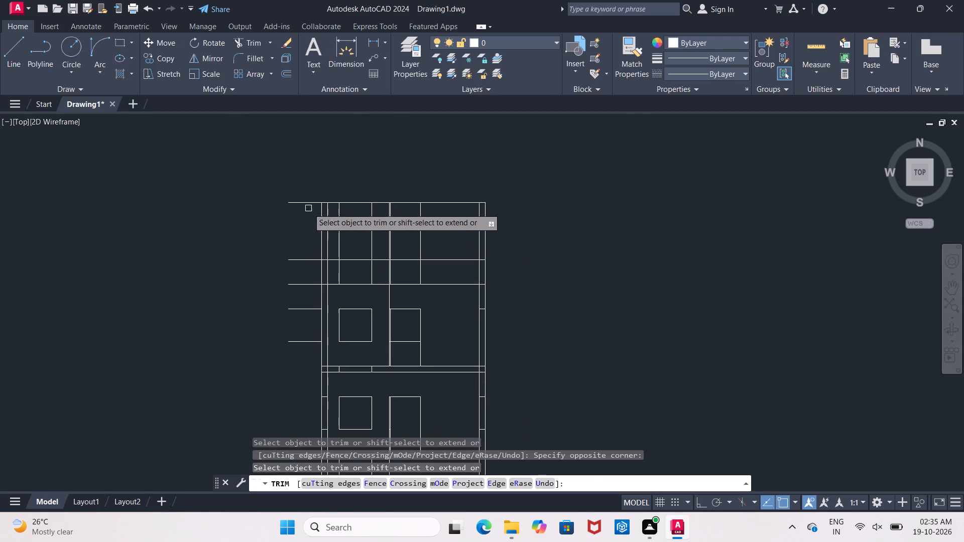
{"action": "left_click_drag", "start_coordinate": [303, 180], "coordinate": [303, 195]}
{"action": "left_click", "coordinate": [306, 367]}
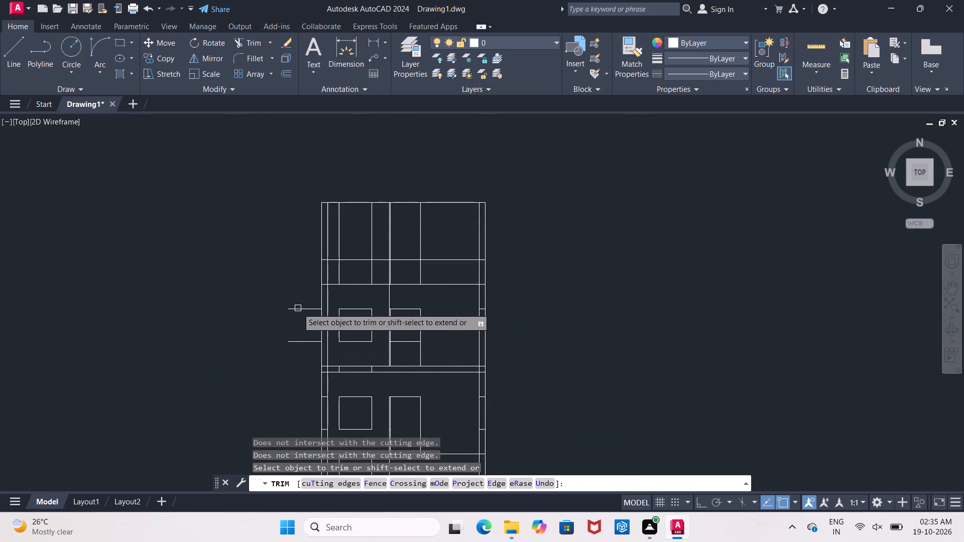
{"action": "key", "text": "Escape"}
Erase the two leftover window-level stubs outside the upper storey's west wall.
{"action": "left_click", "coordinate": [298, 308]}
{"action": "left_click", "coordinate": [304, 341]}
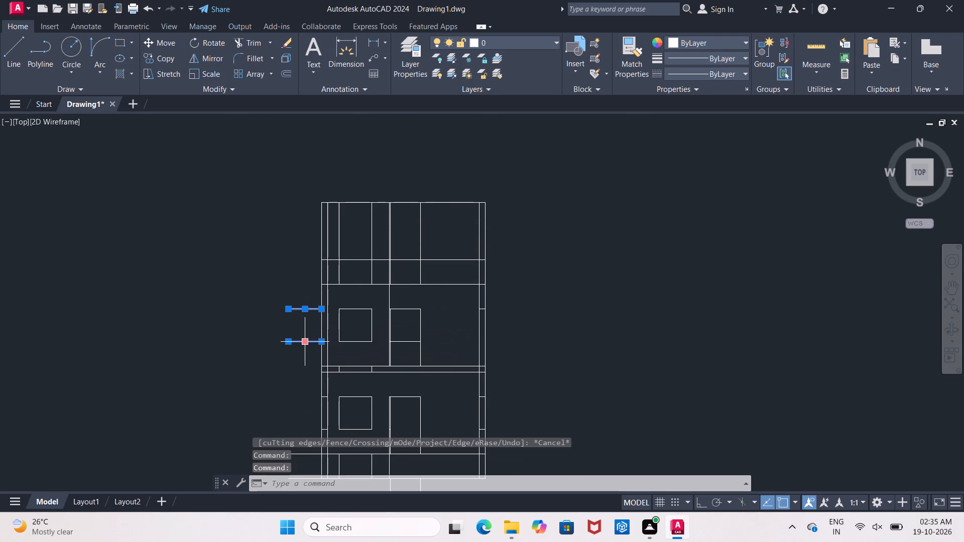
{"action": "key", "text": "Delete"}
Erase the two short level segments inside the lower storey's west wall and the inner west wall line.
{"action": "scroll", "coordinate": [338, 376], "scroll_direction": "up", "scroll_amount": 4}
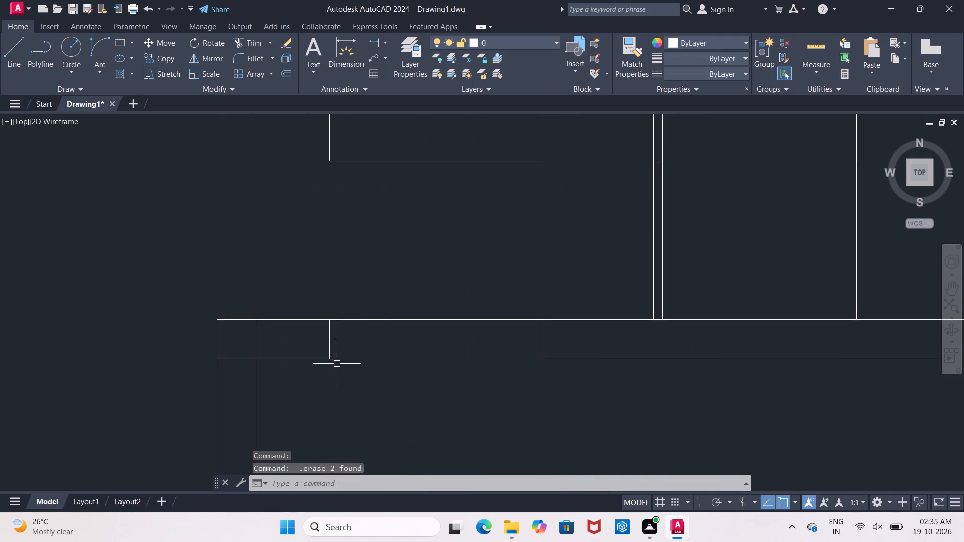
{"action": "scroll", "coordinate": [336, 363], "scroll_direction": "down", "scroll_amount": 3}
{"action": "middle_click_drag", "start_coordinate": [350, 395], "coordinate": [331, 279]}
{"action": "scroll", "coordinate": [301, 323], "scroll_direction": "up", "scroll_amount": 1}
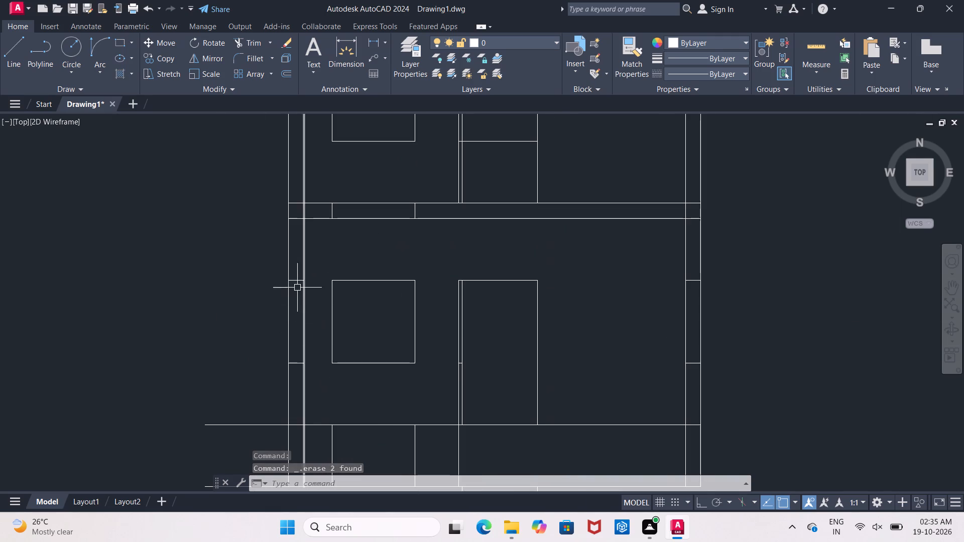
{"action": "left_click", "coordinate": [296, 281]}
{"action": "left_click", "coordinate": [296, 365]}
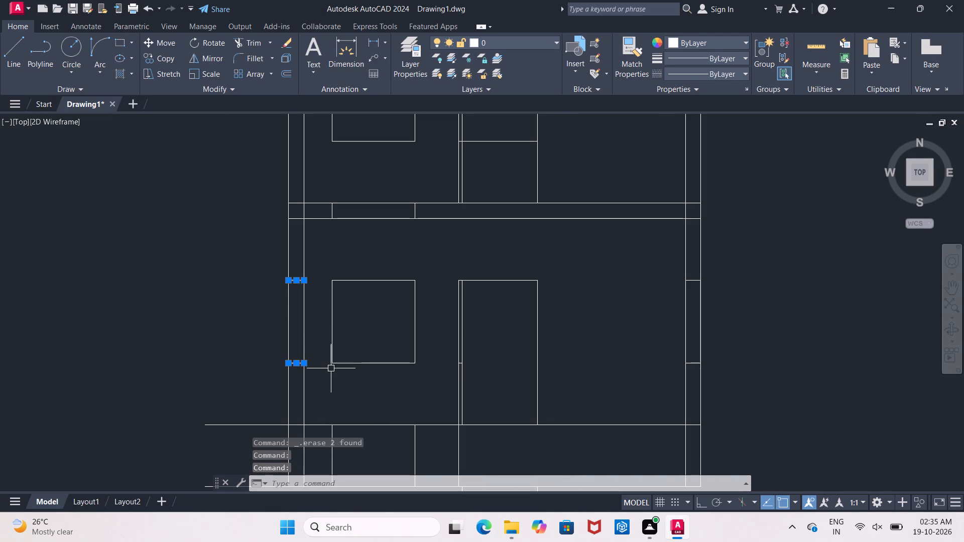
{"action": "key", "text": "Delete"}
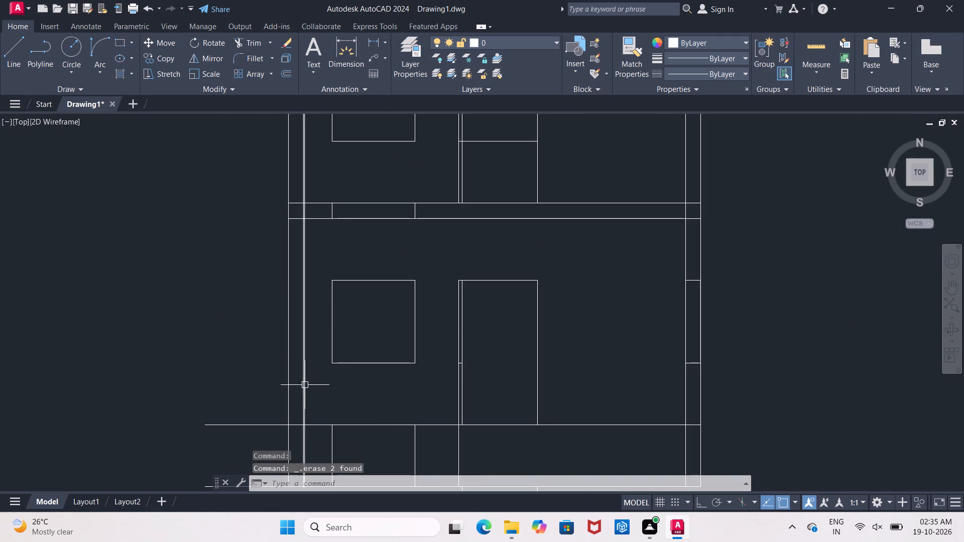
{"action": "left_click", "coordinate": [305, 385]}
{"action": "key", "text": "Delete"}
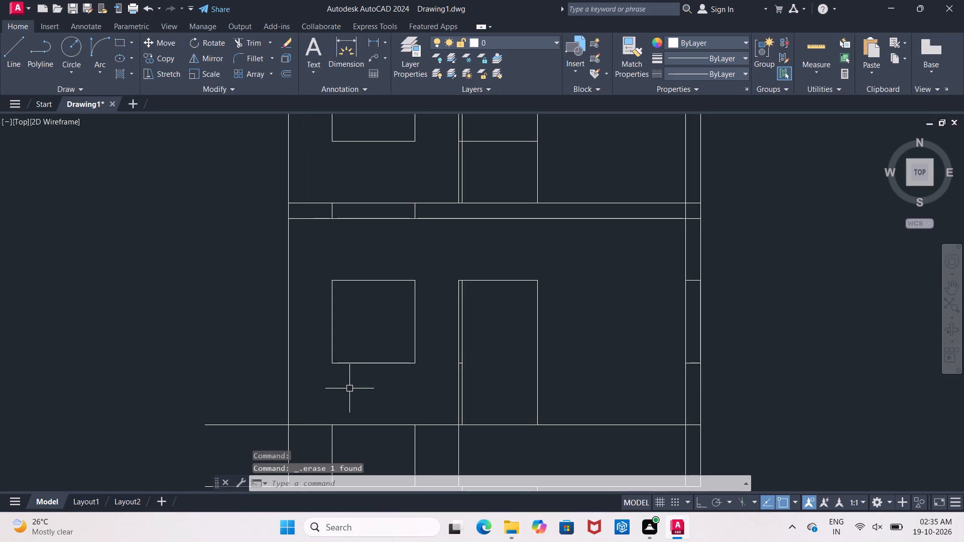
Erase the inner east wall line and the two short level segments in the lower storey's east wall.
{"action": "scroll", "coordinate": [364, 385], "scroll_direction": "down", "scroll_amount": 2}
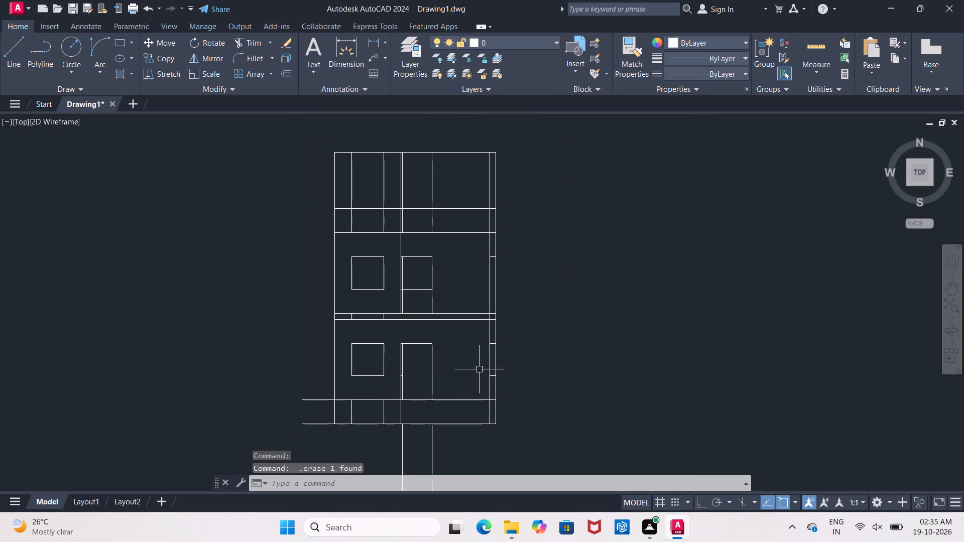
{"action": "scroll", "coordinate": [492, 338], "scroll_direction": "up", "scroll_amount": 2}
{"action": "left_click", "coordinate": [487, 326]}
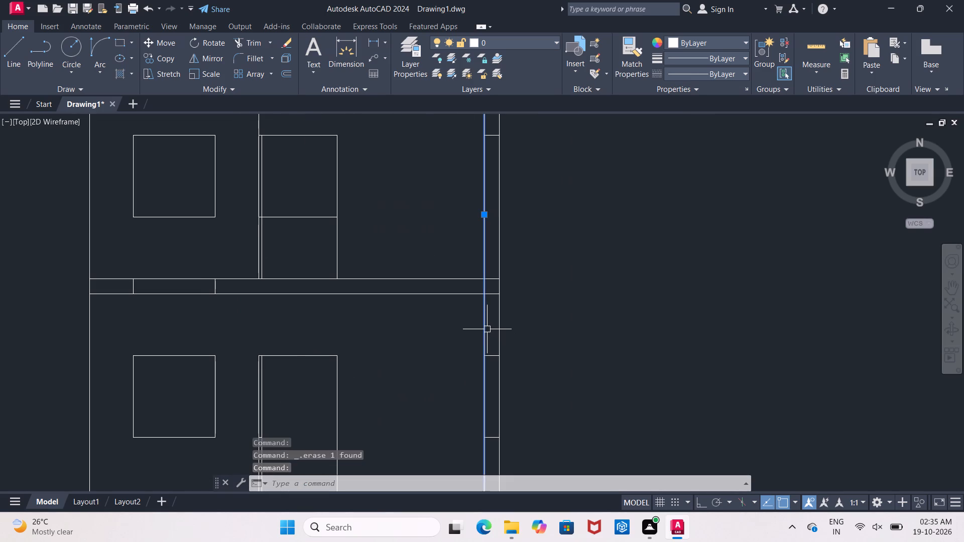
{"action": "key", "text": "Delete"}
{"action": "left_click", "coordinate": [491, 355]}
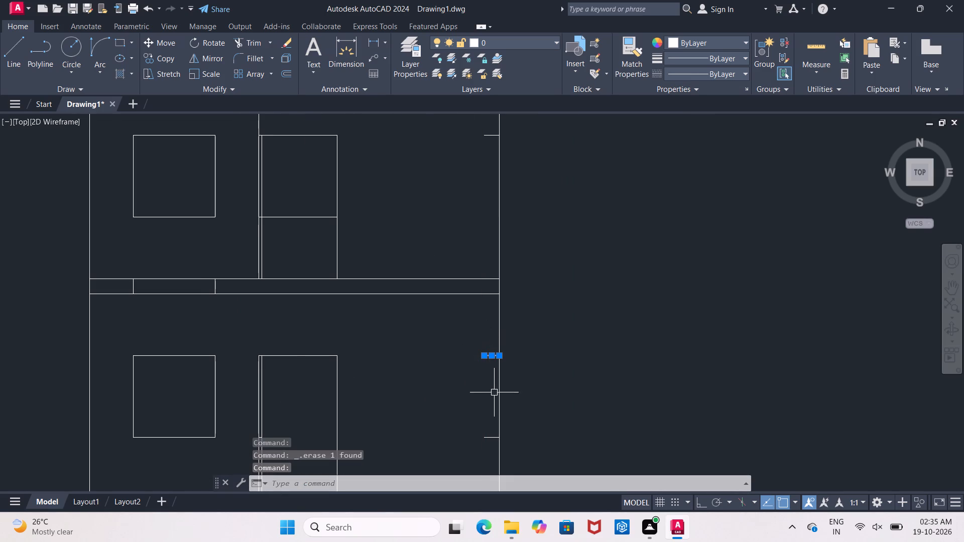
{"action": "left_click", "coordinate": [488, 442]}
{"action": "left_click", "coordinate": [490, 439]}
{"action": "left_click", "coordinate": [490, 438]}
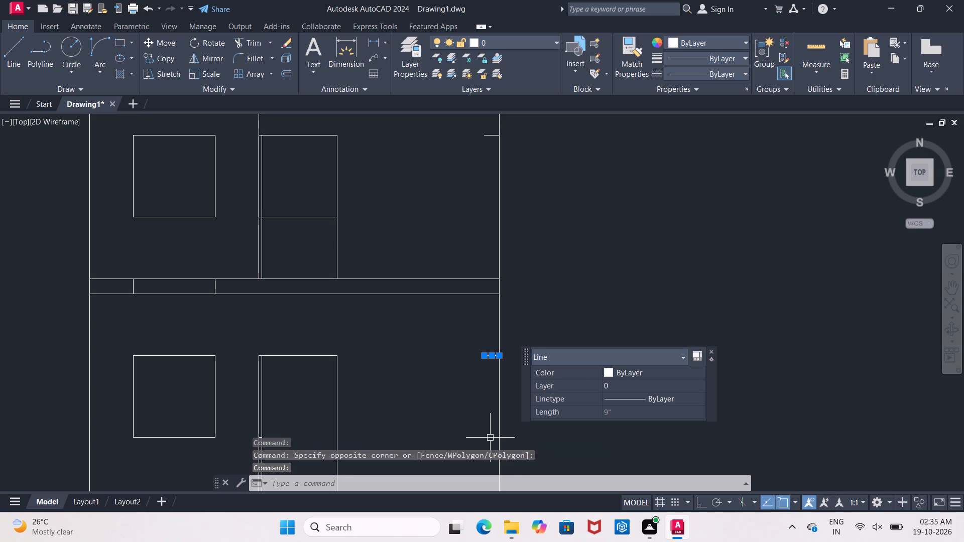
{"action": "left_click", "coordinate": [491, 437]}
{"action": "key", "text": "Delete"}
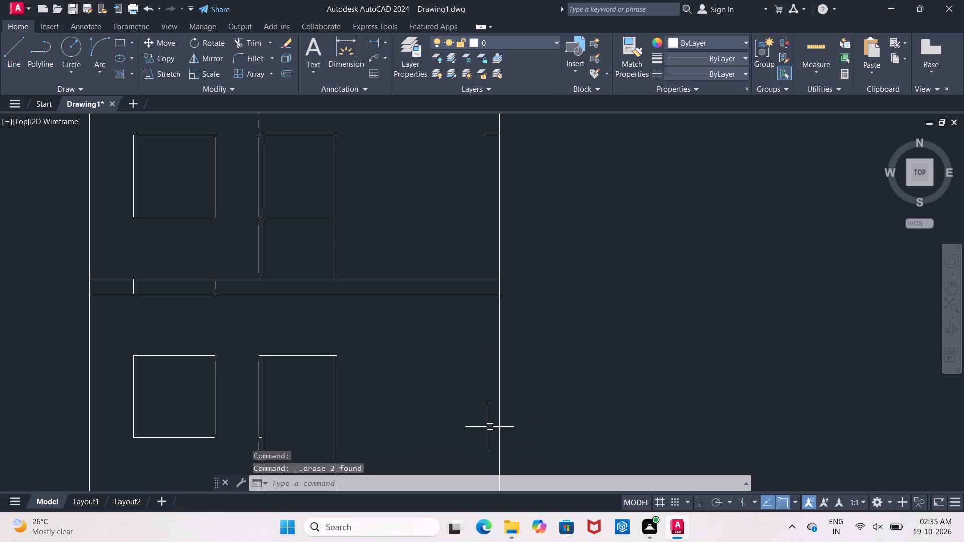
Erase the two vertical projection lines running down below the elevation's base line.
{"action": "scroll", "coordinate": [492, 422], "scroll_direction": "down", "scroll_amount": 3}
{"action": "middle_click_drag", "start_coordinate": [489, 417], "coordinate": [472, 282]}
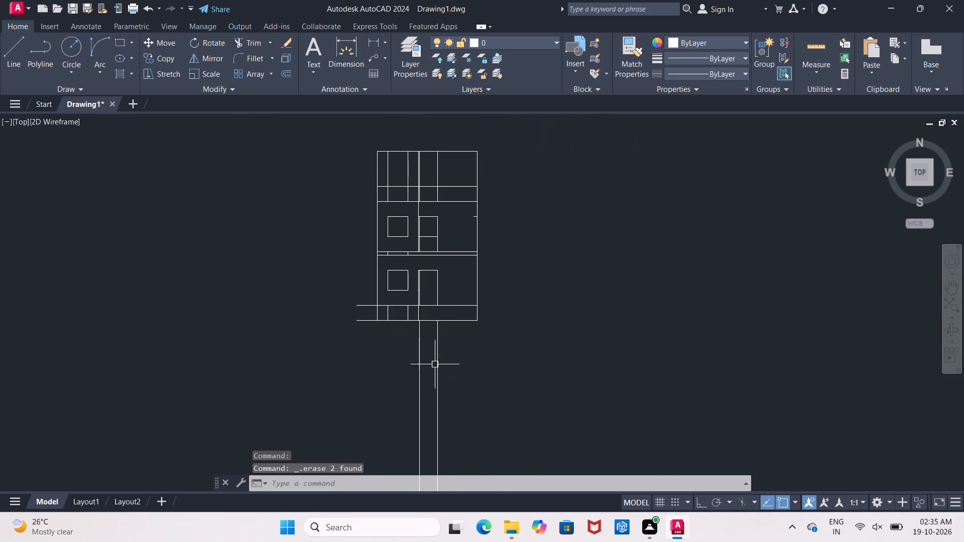
{"action": "left_click", "coordinate": [417, 373]}
{"action": "left_click", "coordinate": [438, 376]}
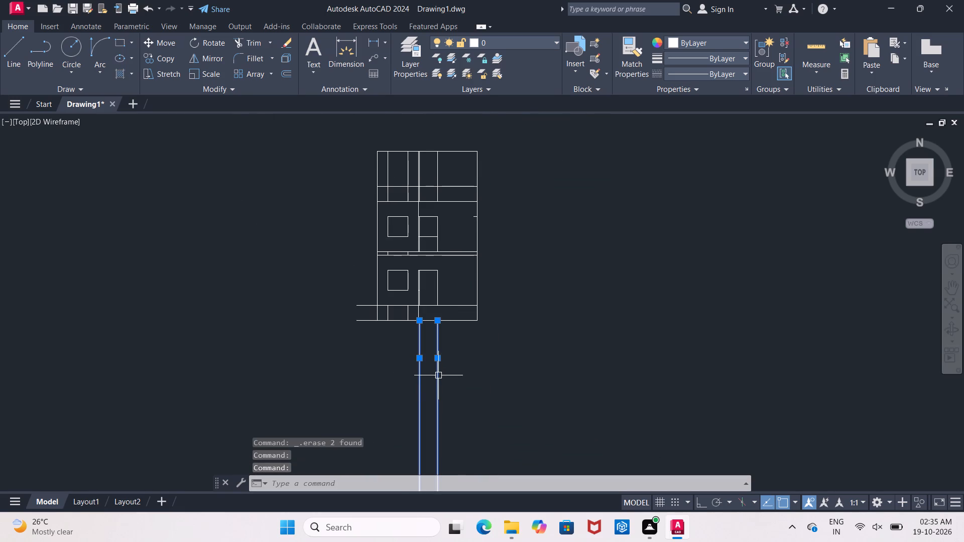
{"action": "key", "text": "Delete"}
Erase the extra vertical line just west of the upper door's west jamb and the sill-level line crossing that door opening.
{"action": "scroll", "coordinate": [438, 374], "scroll_direction": "down", "scroll_amount": 2}
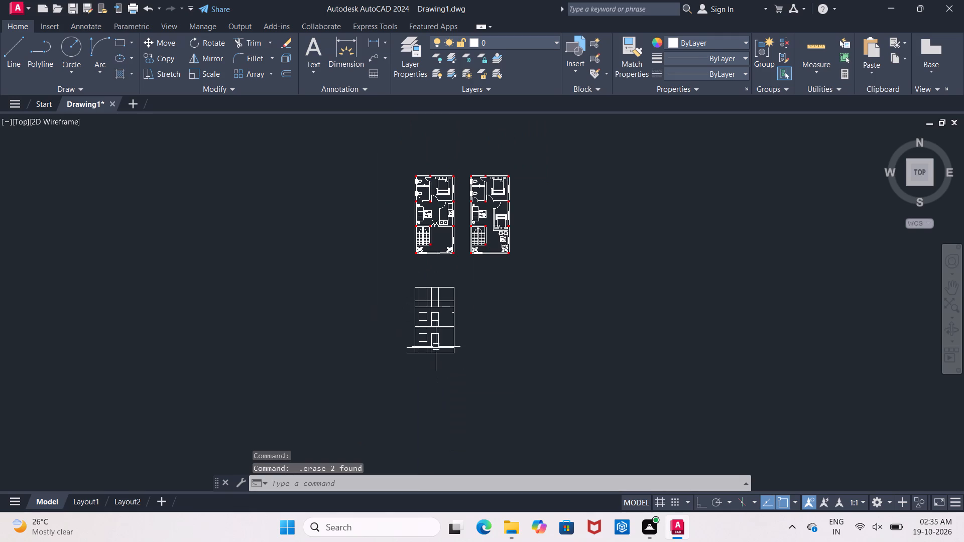
{"action": "scroll", "coordinate": [427, 302], "scroll_direction": "up", "scroll_amount": 4}
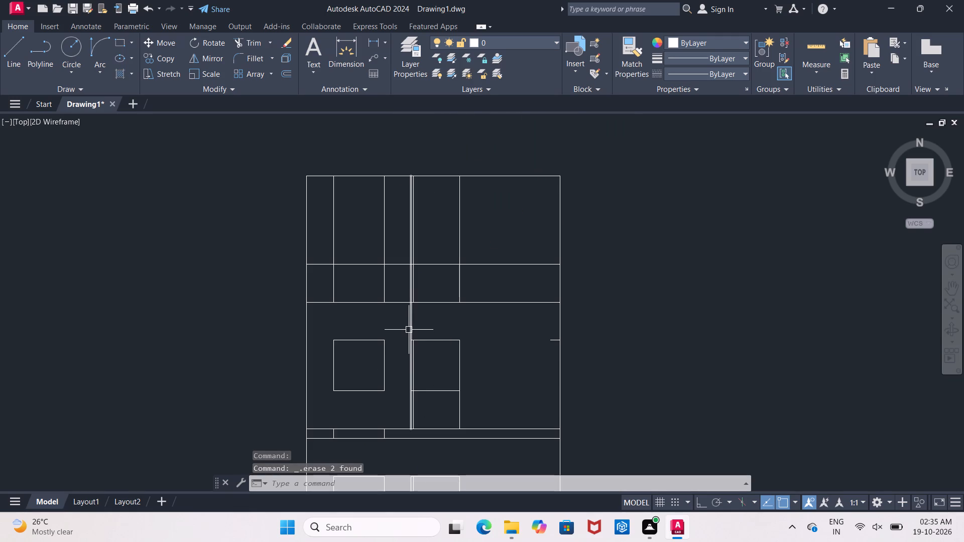
{"action": "scroll", "coordinate": [408, 321], "scroll_direction": "up", "scroll_amount": 3}
{"action": "left_click", "coordinate": [411, 323]}
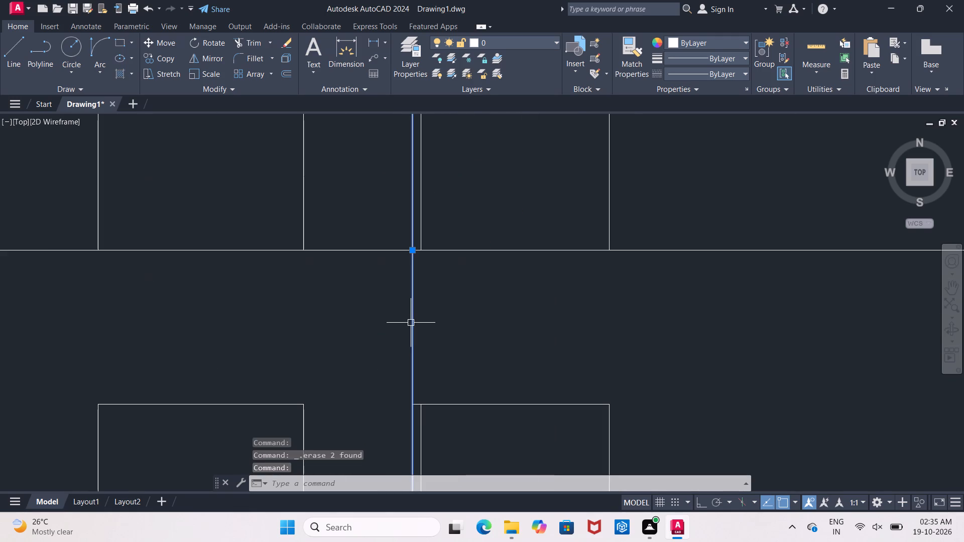
{"action": "key", "text": "Delete"}
{"action": "scroll", "coordinate": [411, 323], "scroll_direction": "down", "scroll_amount": 3}
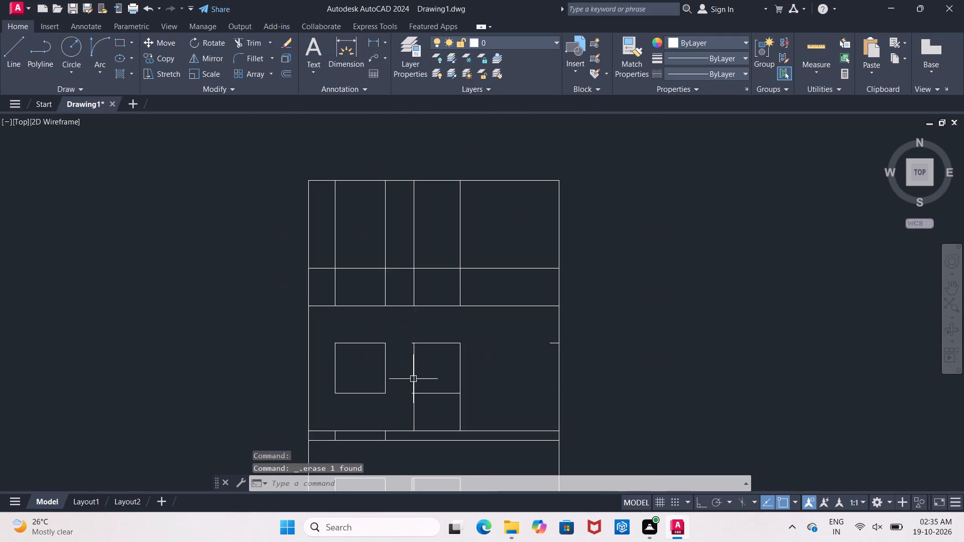
{"action": "left_click", "coordinate": [432, 394]}
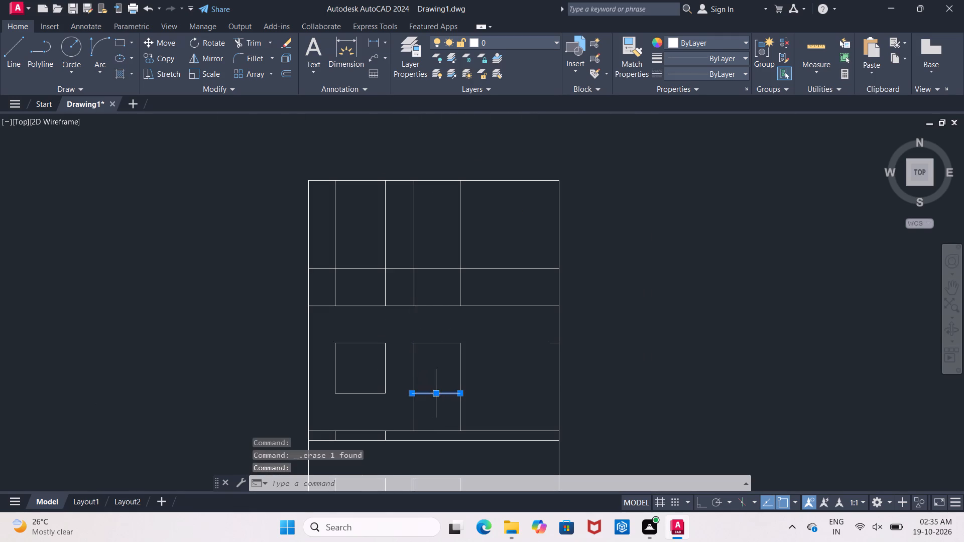
{"action": "key", "text": "Delete"}
Trim the stub of the upper door's head line that projects past its west jamb.
{"action": "scroll", "coordinate": [410, 351], "scroll_direction": "up", "scroll_amount": 4}
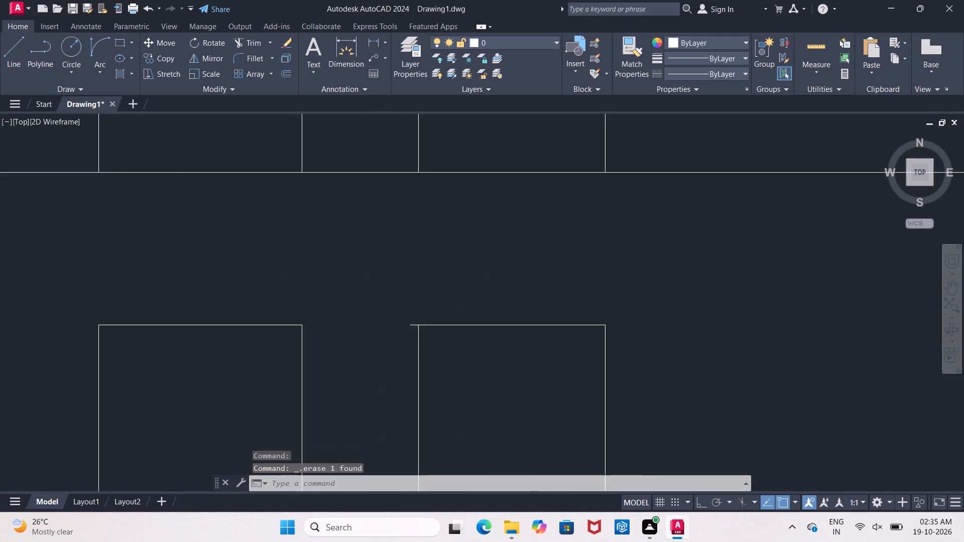
{"action": "type", "text": "tr"}
{"action": "key", "text": "space"}
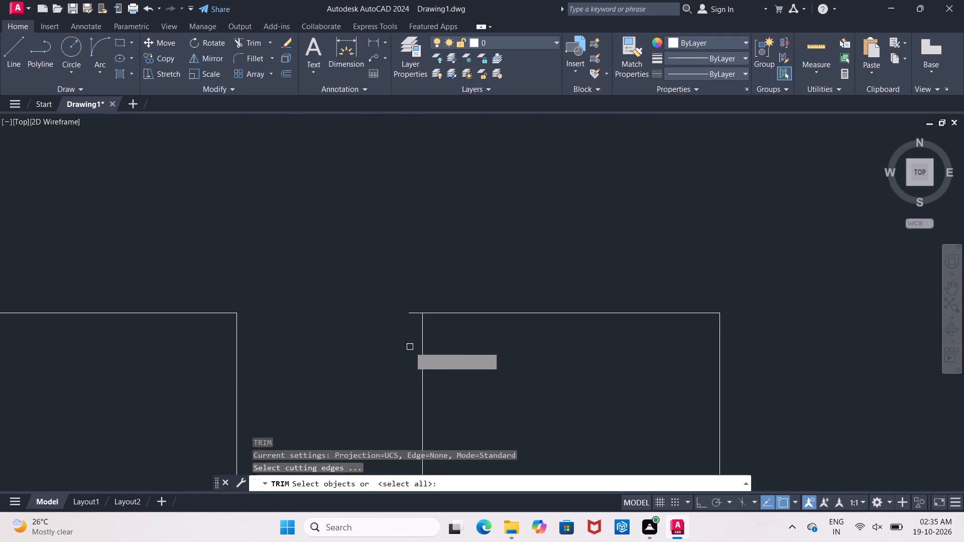
{"action": "key", "text": "space"}
{"action": "left_click", "coordinate": [409, 312]}
{"action": "scroll", "coordinate": [410, 314], "scroll_direction": "down", "scroll_amount": 4}
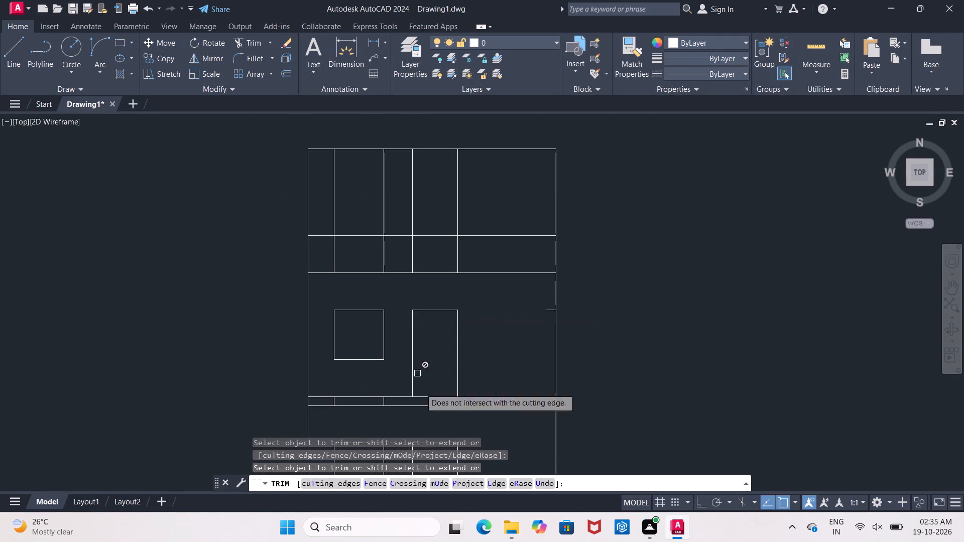
{"action": "scroll", "coordinate": [333, 401], "scroll_direction": "up", "scroll_amount": 2}
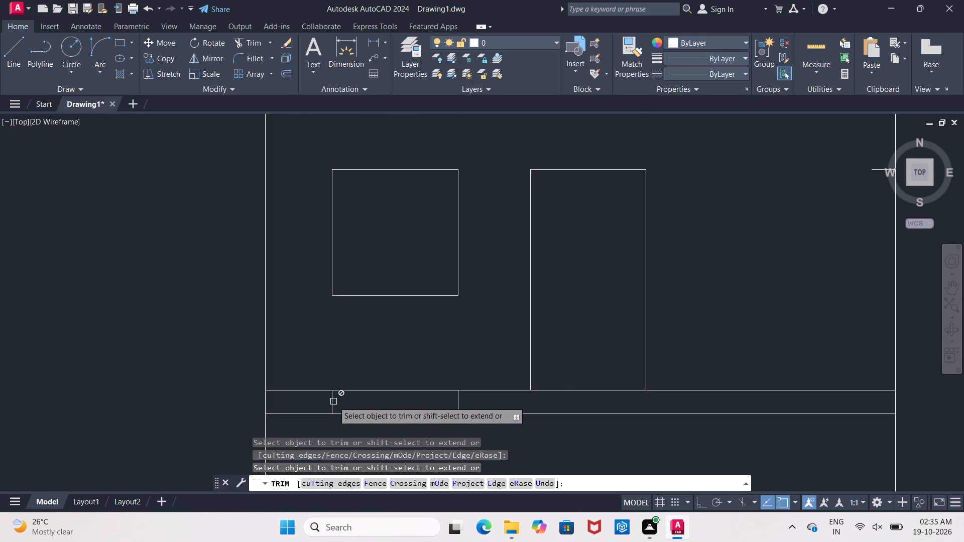
{"action": "scroll", "coordinate": [334, 401], "scroll_direction": "down", "scroll_amount": 3}
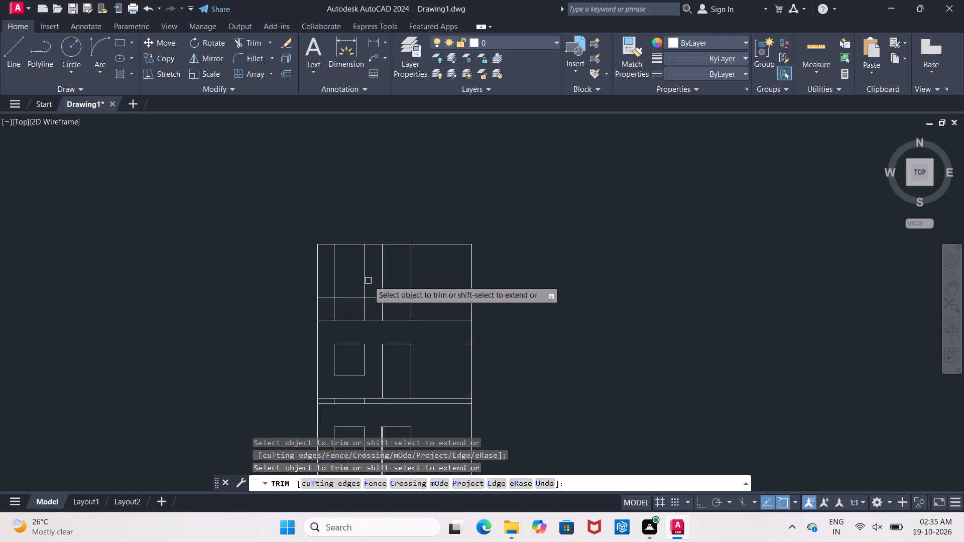
{"action": "middle_click_drag", "start_coordinate": [376, 368], "coordinate": [380, 338]}
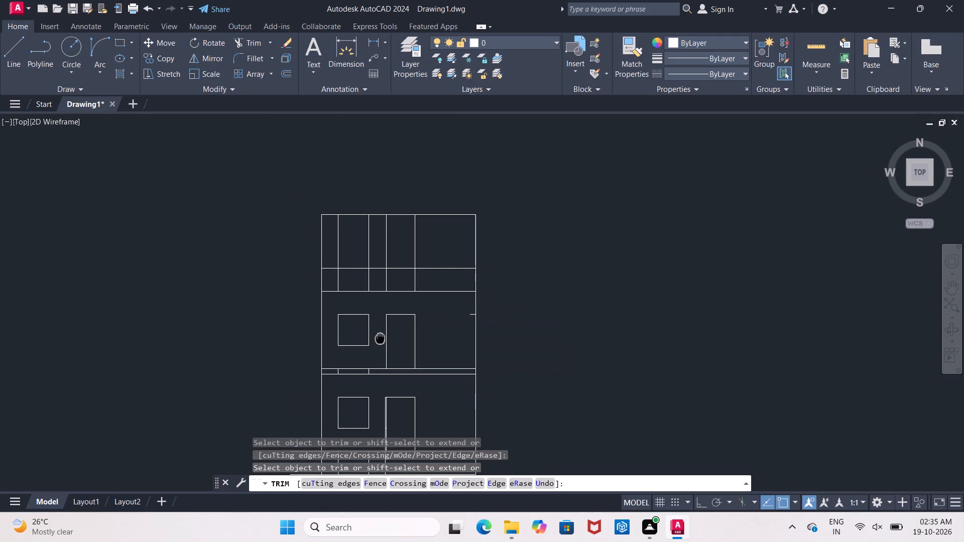
{"action": "middle_click_drag", "start_coordinate": [380, 338], "coordinate": [381, 337]}
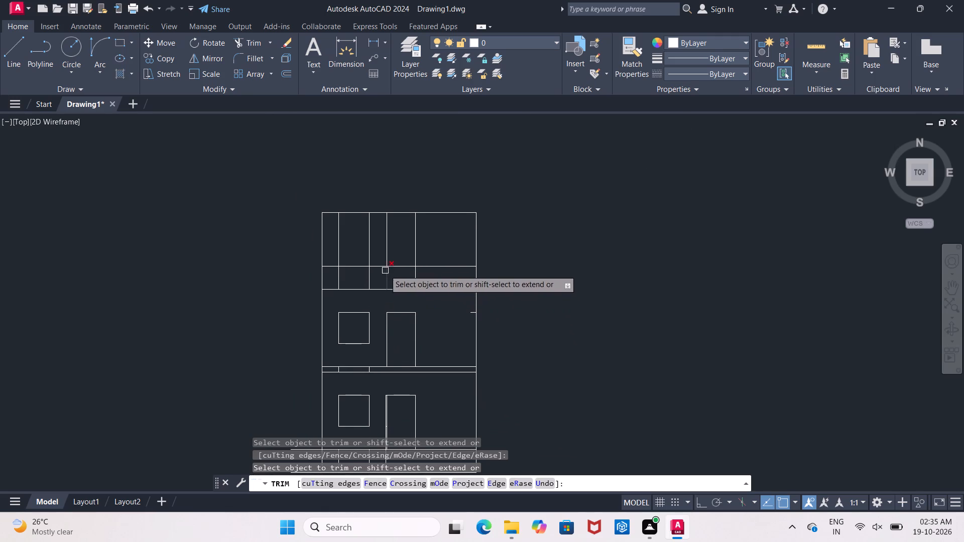
{"action": "scroll", "coordinate": [381, 264], "scroll_direction": "up", "scroll_amount": 1}
{"action": "key", "text": "Escape"}
Trim away the full-height top-level lines east of the stair tower, leaving only the low parapet outline there.
{"action": "type", "text": "tr"}
{"action": "key", "text": "space"}
{"action": "key", "text": "space"}
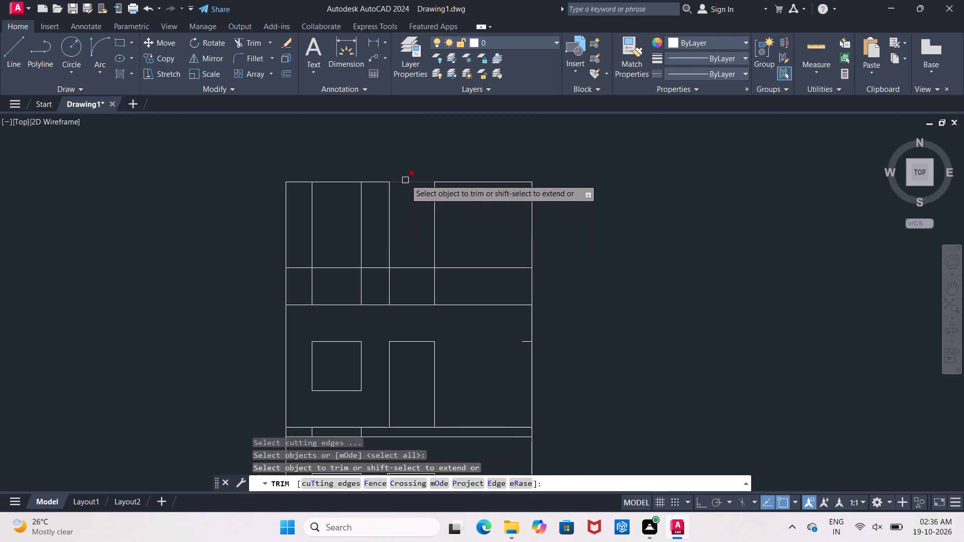
{"action": "left_click_drag", "start_coordinate": [411, 161], "coordinate": [411, 176]}
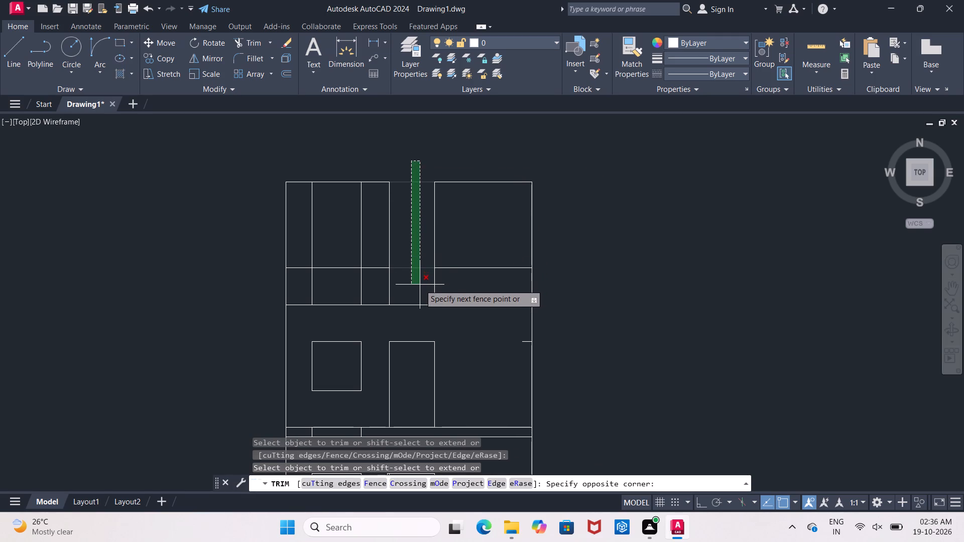
{"action": "left_click", "coordinate": [552, 248]}
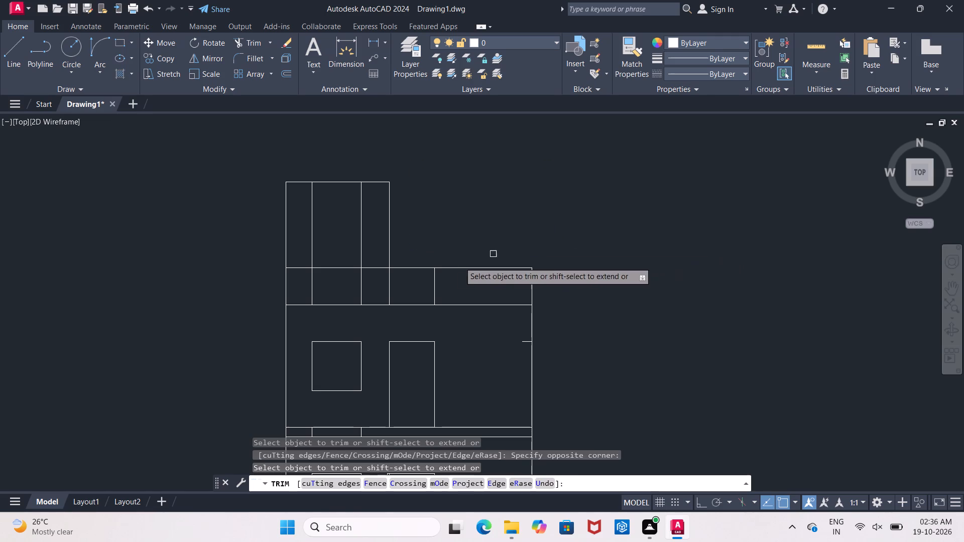
{"action": "left_click", "coordinate": [434, 288]}
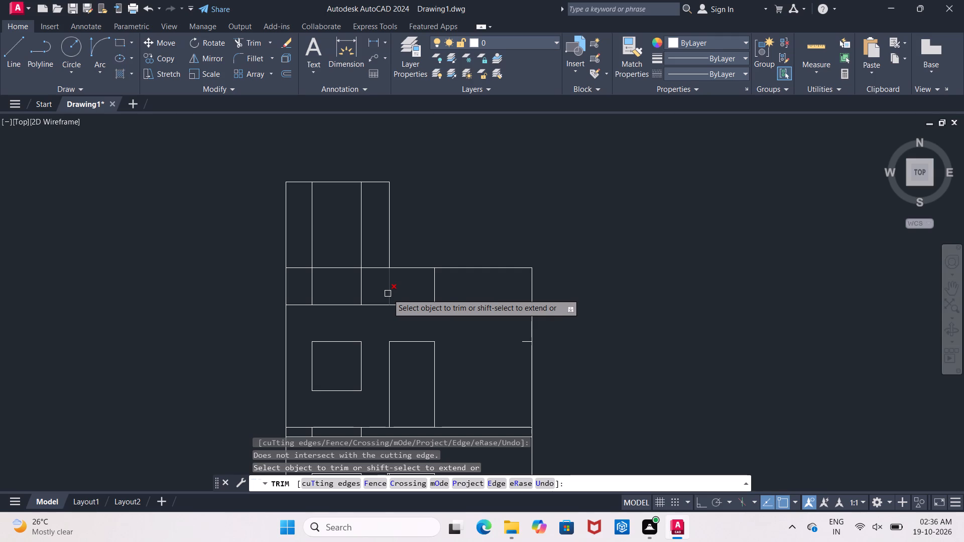
Trim the tower window's jamb lines below its sill and the sill line on both sides of the window.
{"action": "left_click", "coordinate": [361, 291]}
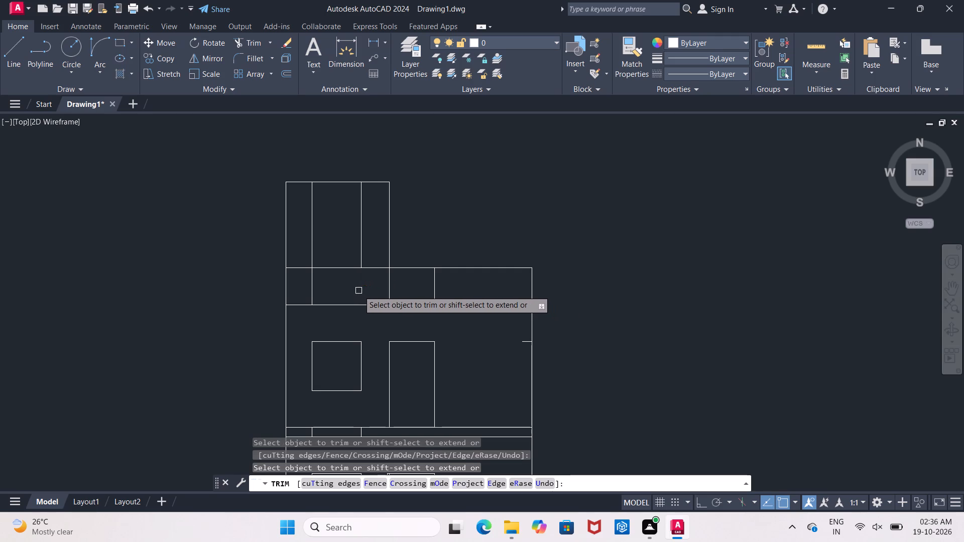
{"action": "left_click", "coordinate": [313, 290]}
{"action": "left_click", "coordinate": [301, 269]}
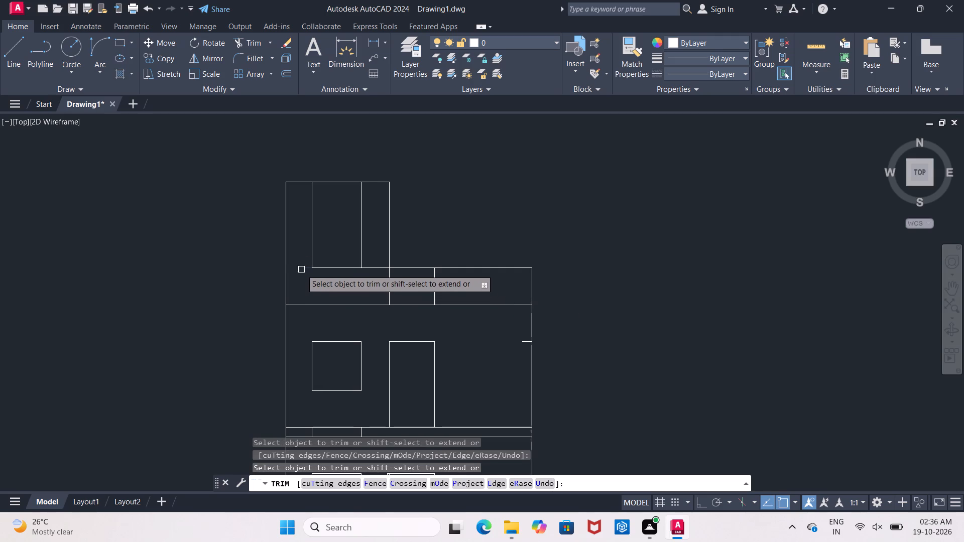
{"action": "left_click", "coordinate": [370, 268]}
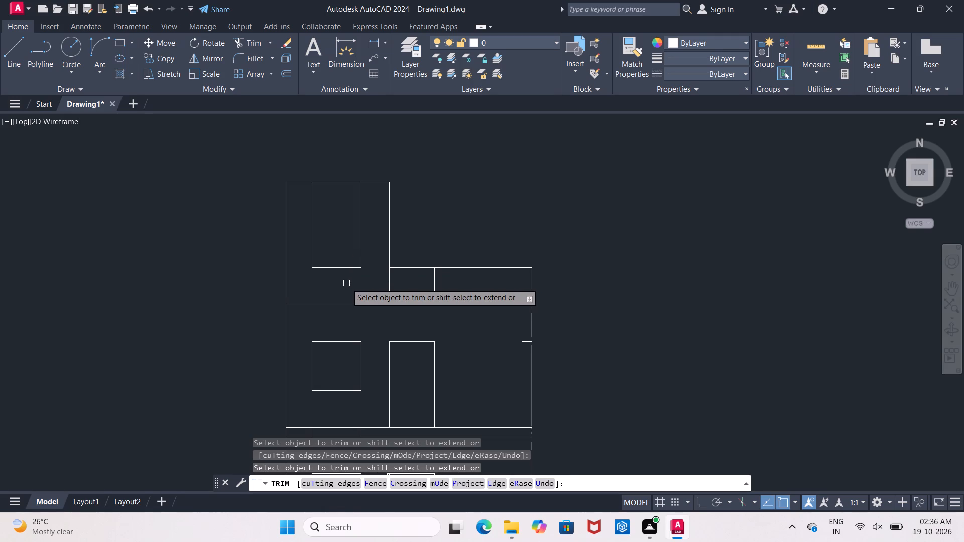
{"action": "scroll", "coordinate": [346, 283], "scroll_direction": "down", "scroll_amount": 2}
{"action": "middle_click_drag", "start_coordinate": [346, 283], "coordinate": [346, 261]}
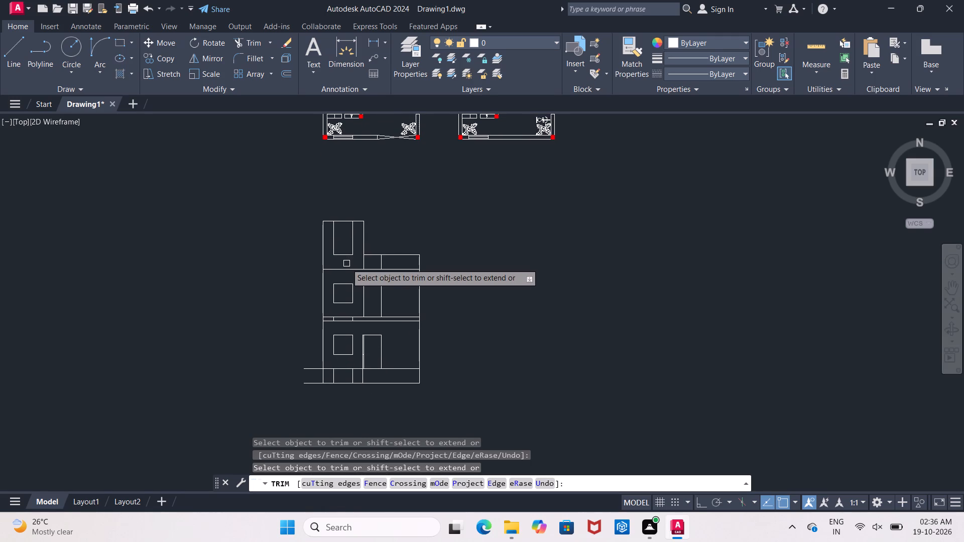
{"action": "scroll", "coordinate": [343, 263], "scroll_direction": "up", "scroll_amount": 1}
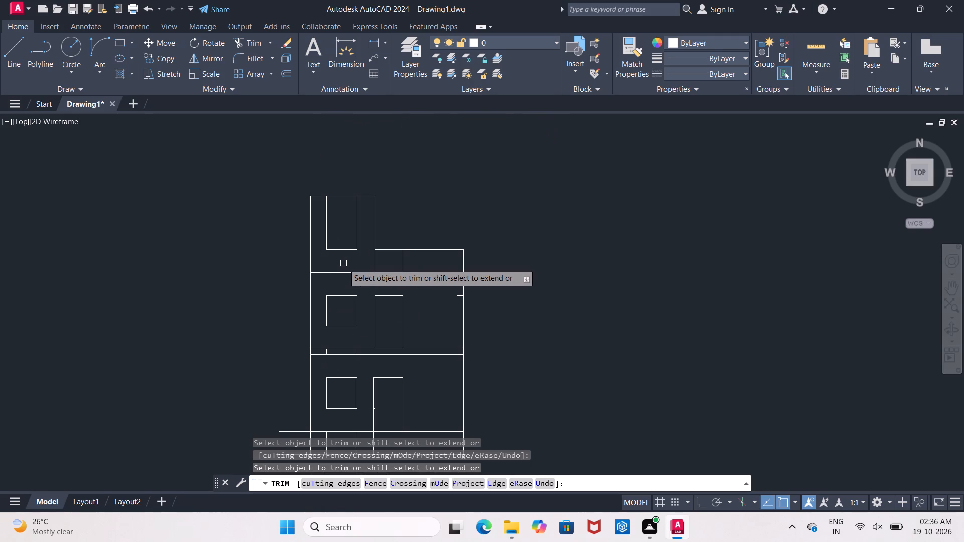
{"action": "scroll", "coordinate": [343, 263], "scroll_direction": "up", "scroll_amount": 1}
{"action": "key", "text": "Escape"}
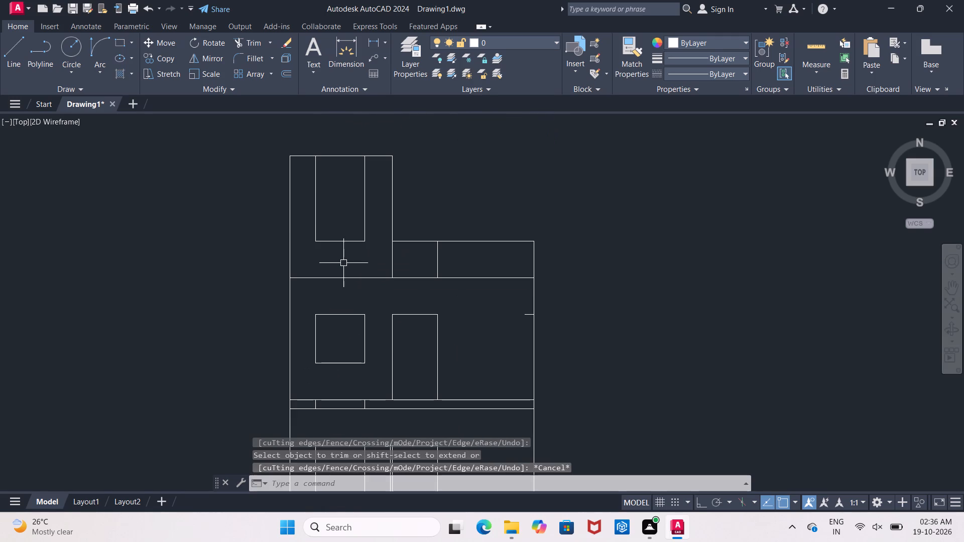
Offset the tower's top line 9" downward.
{"action": "key", "text": "o"}
{"action": "key", "text": "Return"}
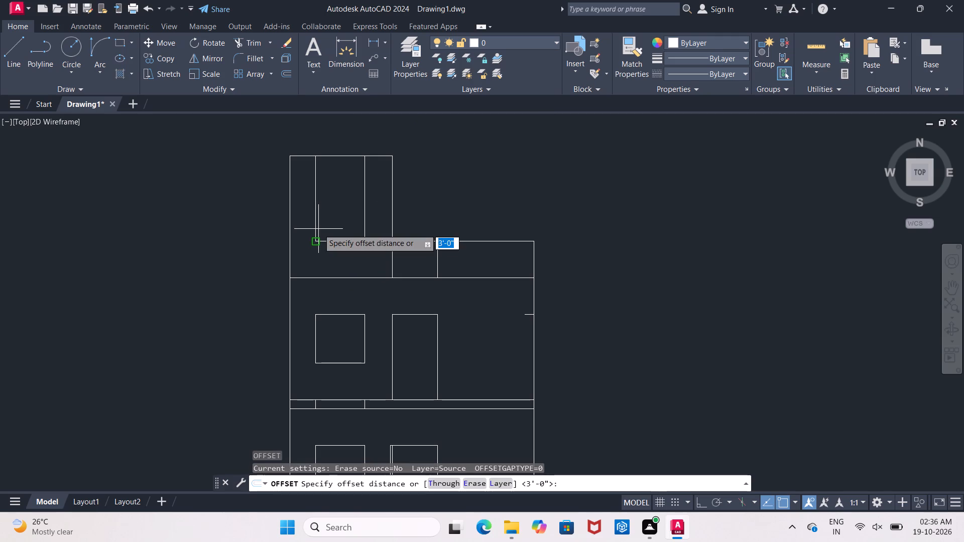
{"action": "type", "text": "9\""}
{"action": "key", "text": "Return"}
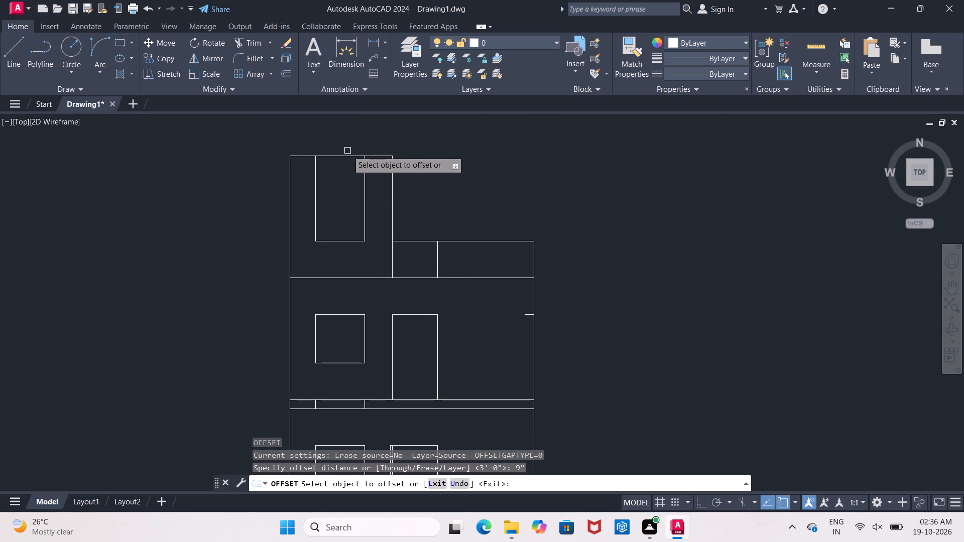
{"action": "left_click", "coordinate": [347, 155]}
{"action": "left_click", "coordinate": [349, 192]}
{"action": "scroll", "coordinate": [381, 230], "scroll_direction": "down", "scroll_amount": 2}
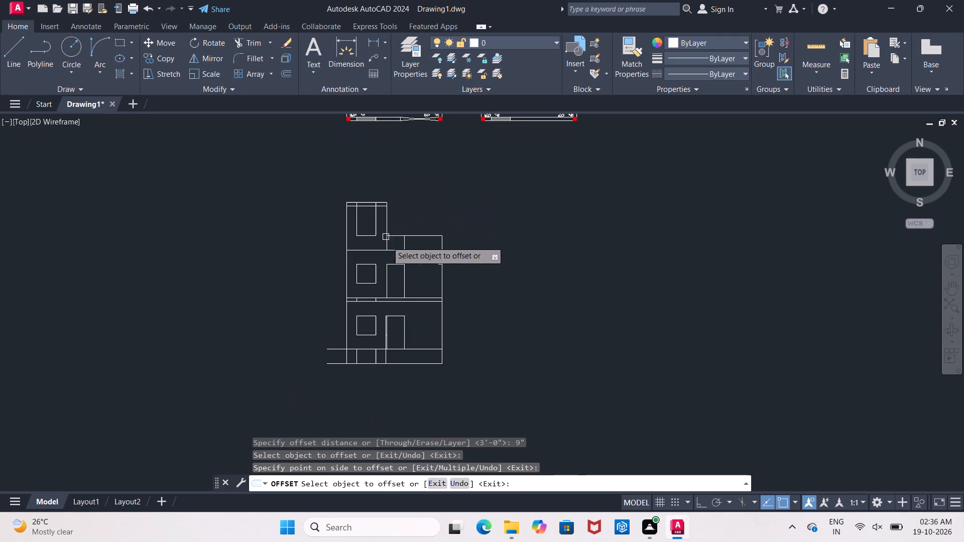
{"action": "scroll", "coordinate": [344, 221], "scroll_direction": "up", "scroll_amount": 2}
{"action": "middle_click_drag", "start_coordinate": [386, 212], "coordinate": [377, 275]}
{"action": "scroll", "coordinate": [374, 252], "scroll_direction": "up", "scroll_amount": 2}
{"action": "left_click", "coordinate": [347, 228]}
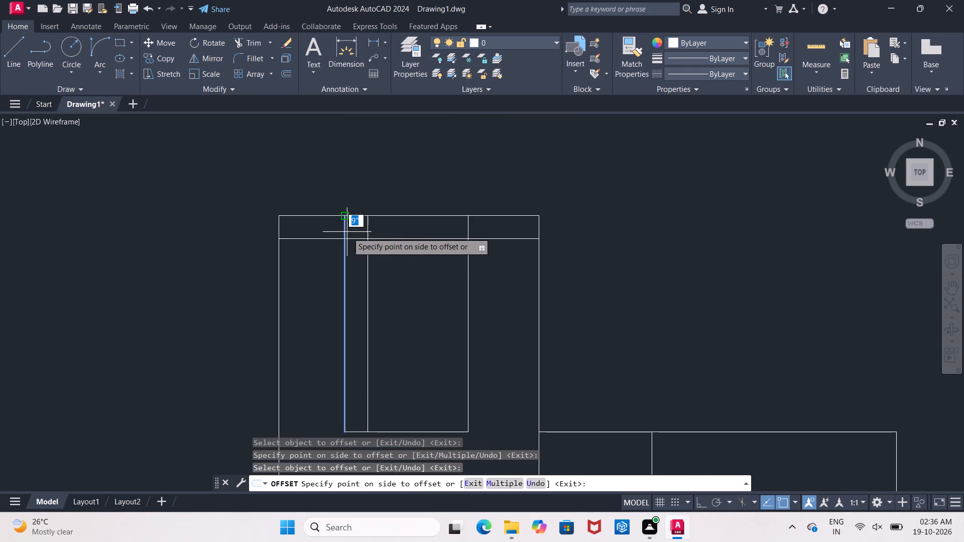
{"action": "key", "text": "Escape"}
Trim the tower window's jamb lines above the offset head line and the head line on both sides of the window.
{"action": "key", "text": "t"}
{"action": "key", "text": "r"}
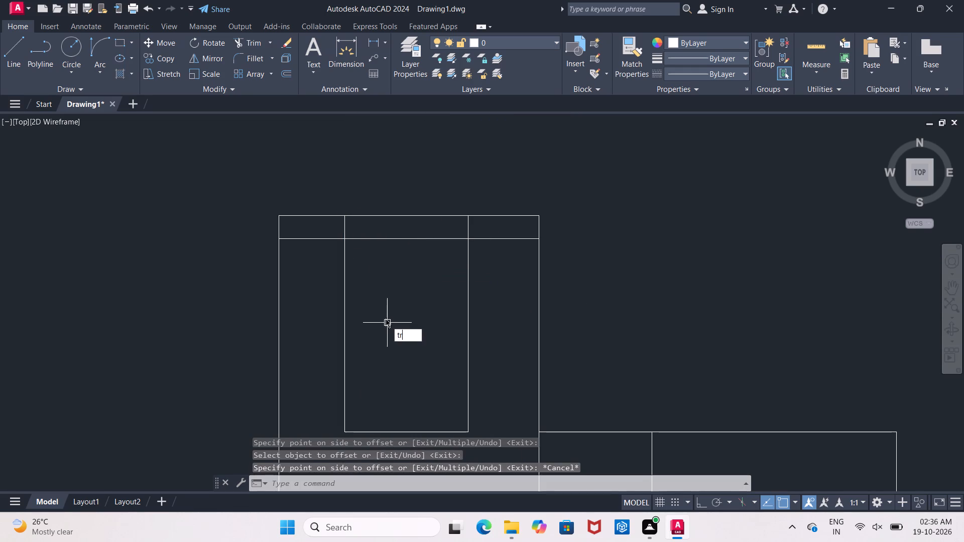
{"action": "key", "text": "space"}
{"action": "key", "text": "space"}
{"action": "left_click", "coordinate": [343, 229]}
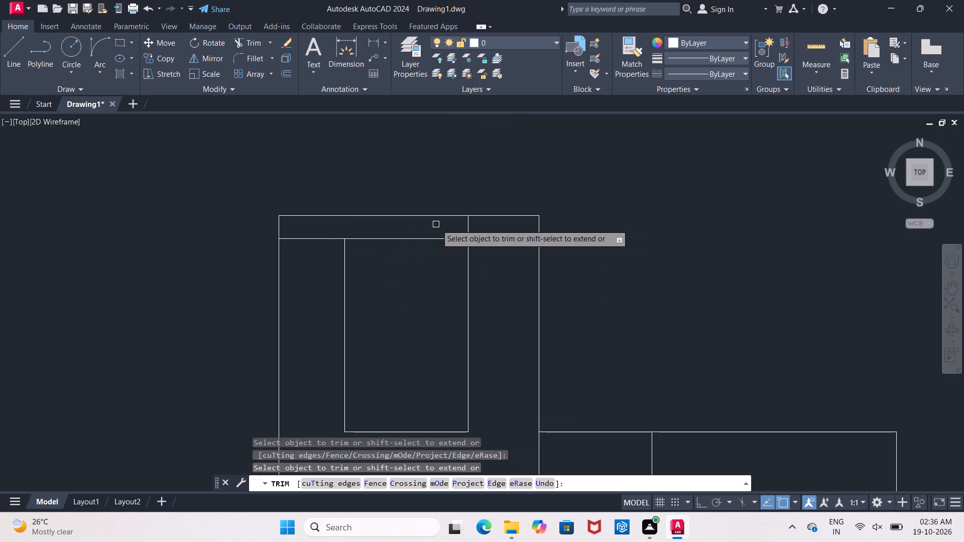
{"action": "left_click", "coordinate": [467, 226]}
{"action": "left_click_drag", "start_coordinate": [495, 241], "coordinate": [496, 251]}
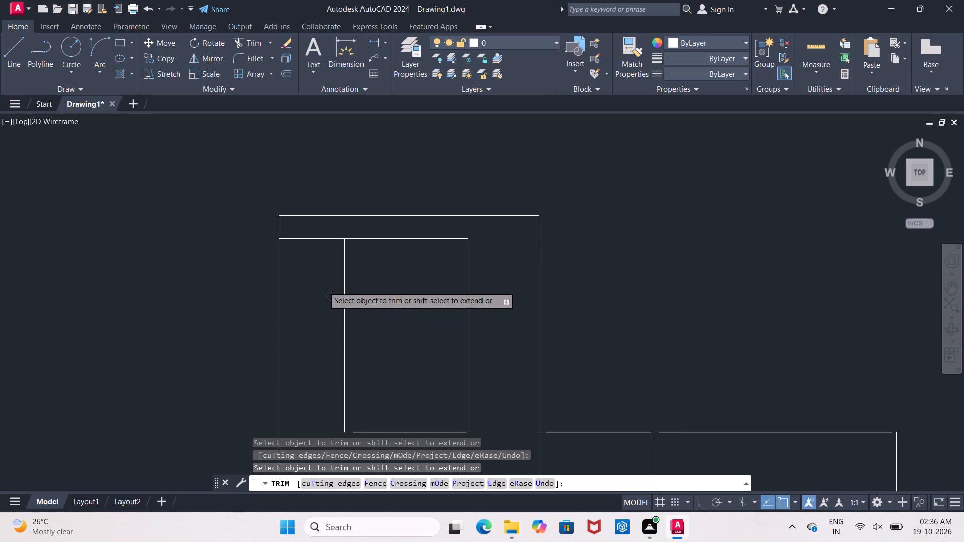
{"action": "left_click", "coordinate": [316, 241]}
{"action": "scroll", "coordinate": [383, 317], "scroll_direction": "down", "scroll_amount": 2}
{"action": "middle_click_drag", "start_coordinate": [385, 327], "coordinate": [384, 250]}
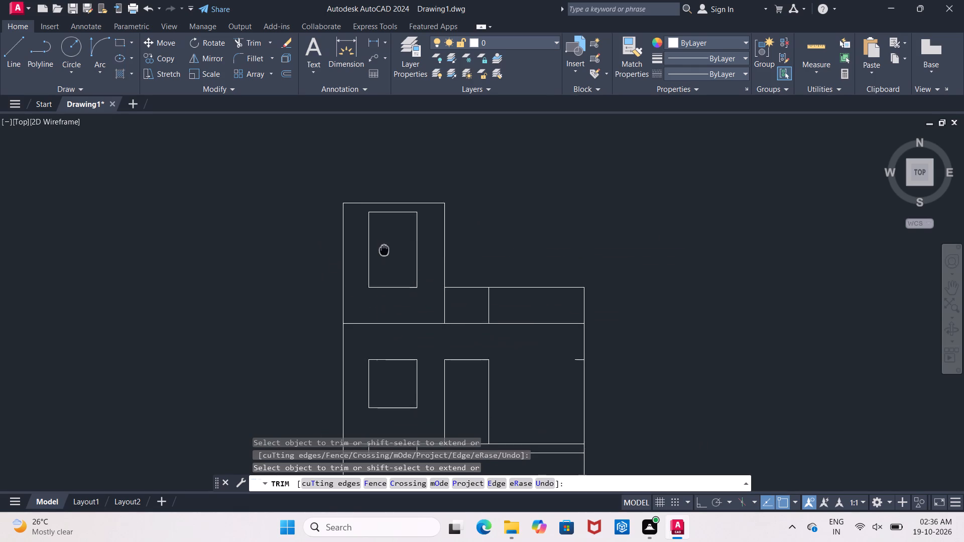
{"action": "scroll", "coordinate": [385, 257], "scroll_direction": "down", "scroll_amount": 1}
{"action": "middle_click_drag", "start_coordinate": [390, 264], "coordinate": [391, 245]}
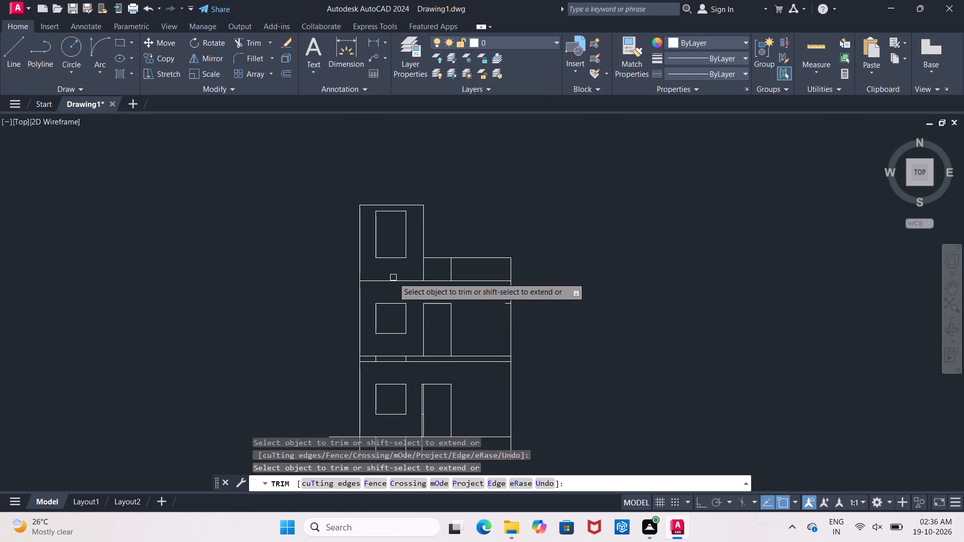
{"action": "scroll", "coordinate": [393, 278], "scroll_direction": "up", "scroll_amount": 2}
{"action": "key", "text": "Escape"}
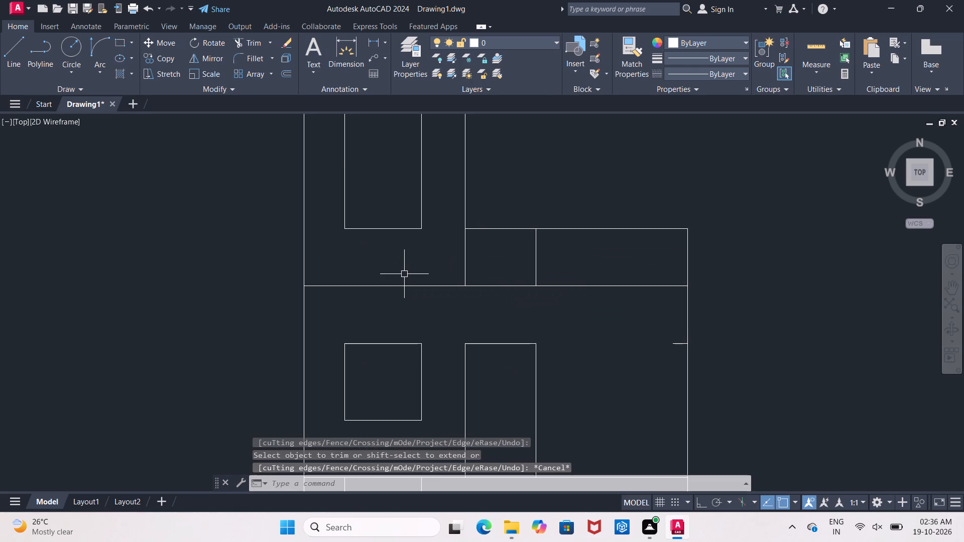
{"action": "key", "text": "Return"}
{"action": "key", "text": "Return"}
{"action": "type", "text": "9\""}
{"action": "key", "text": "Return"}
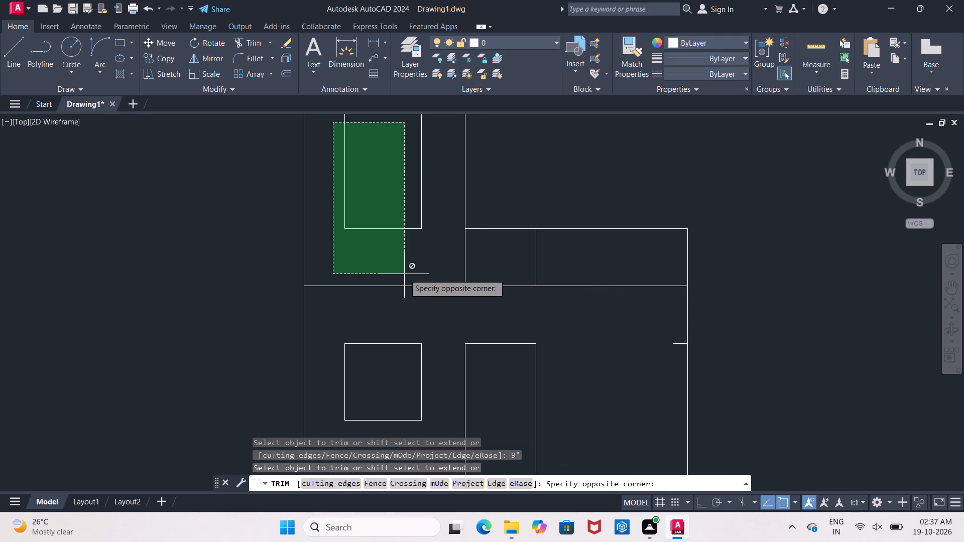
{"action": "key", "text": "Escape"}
Offset the floor line at the base of the top level 9" downward to form the slab thickness.
{"action": "key", "text": "o"}
{"action": "key", "text": "Return"}
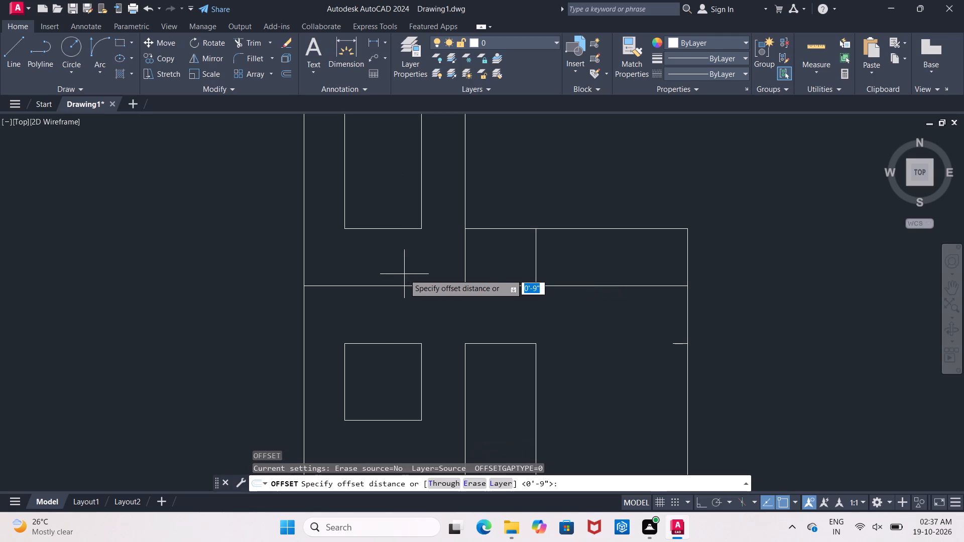
{"action": "type", "text": "9\""}
{"action": "key", "text": "Return"}
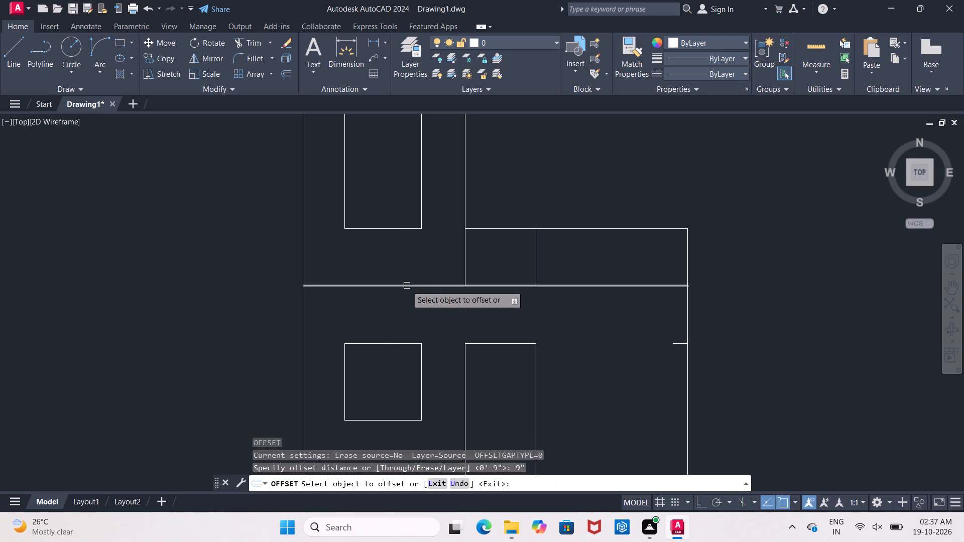
{"action": "left_click", "coordinate": [407, 286]}
{"action": "left_click", "coordinate": [411, 301]}
{"action": "key", "text": "Escape"}
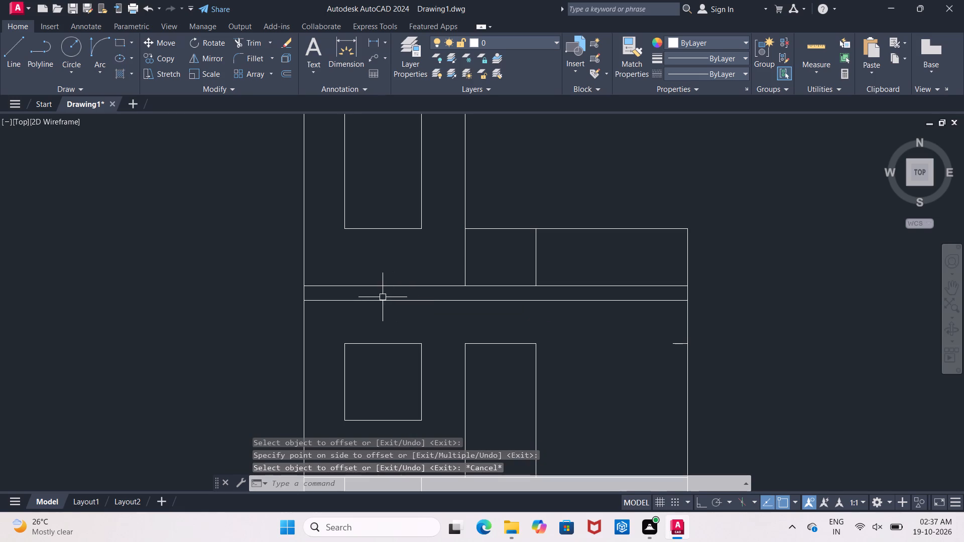
Extend both jamb lines of the tower opening down to the top level's floor line.
{"action": "scroll", "coordinate": [379, 284], "scroll_direction": "down", "scroll_amount": 3}
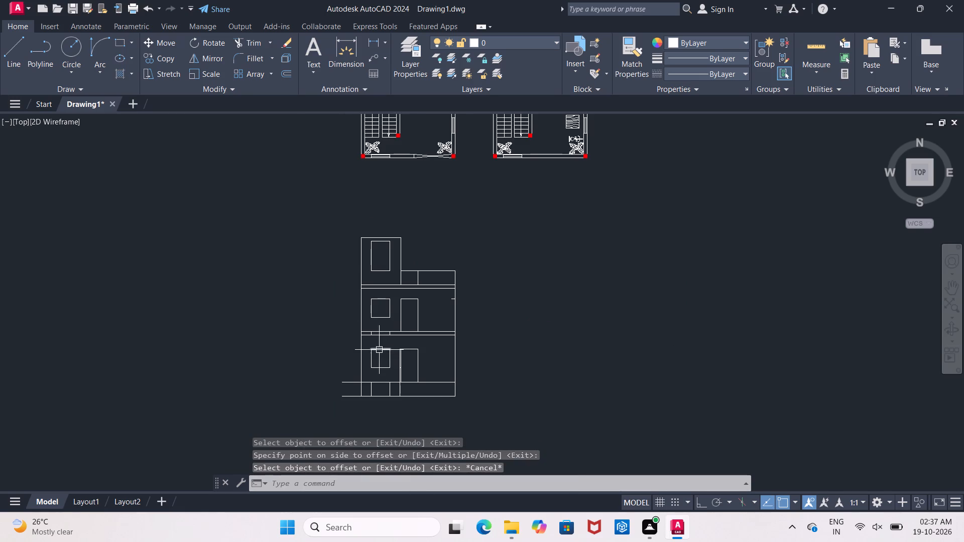
{"action": "scroll", "coordinate": [368, 288], "scroll_direction": "up", "scroll_amount": 2}
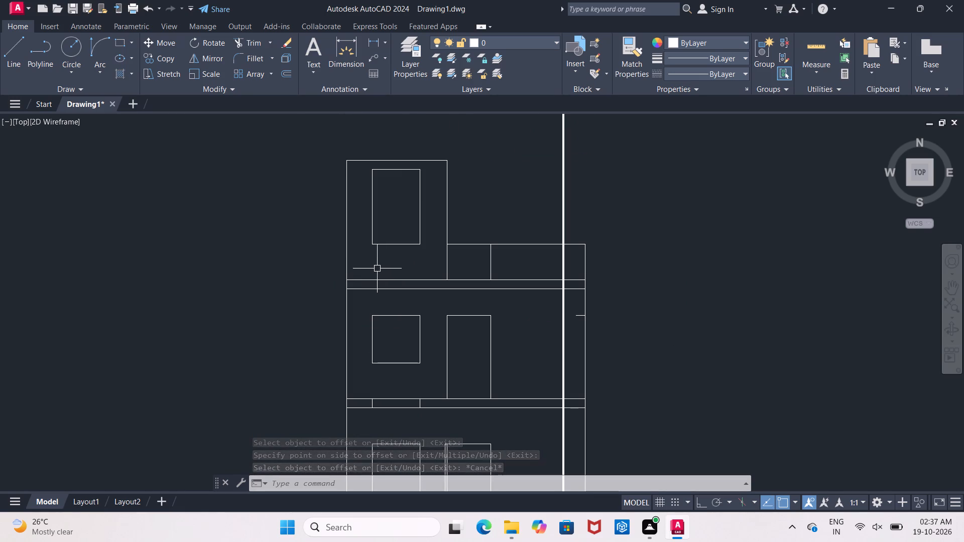
{"action": "scroll", "coordinate": [380, 268], "scroll_direction": "down", "scroll_amount": 1}
{"action": "scroll", "coordinate": [416, 263], "scroll_direction": "up", "scroll_amount": 2}
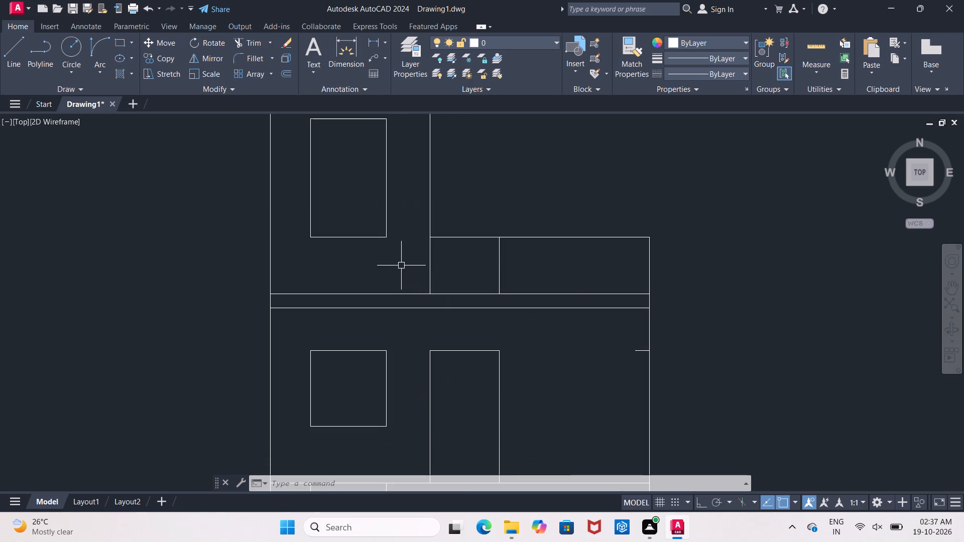
{"action": "key", "text": "Escape"}
{"action": "key", "text": "e"}
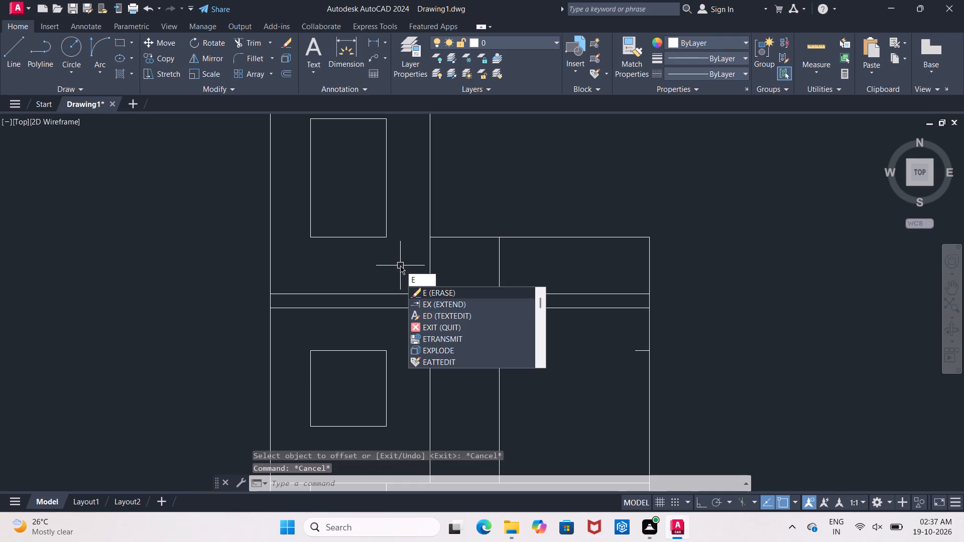
{"action": "key", "text": "x"}
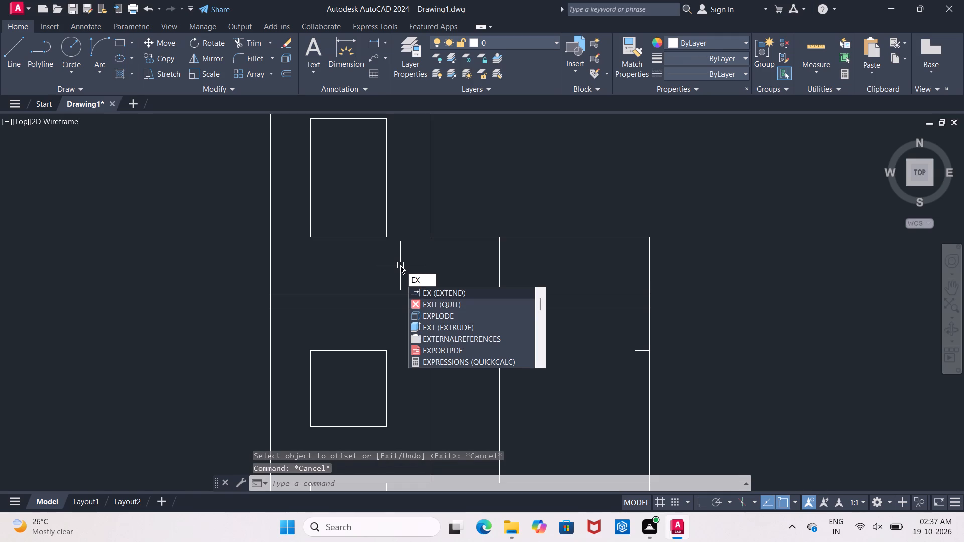
{"action": "left_click", "coordinate": [435, 291]}
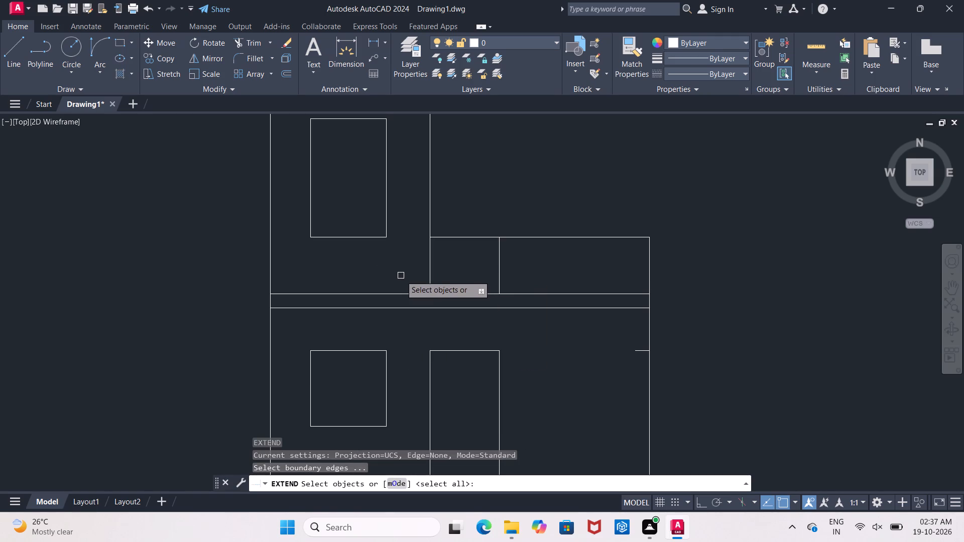
{"action": "key", "text": "space"}
{"action": "left_click", "coordinate": [388, 220]}
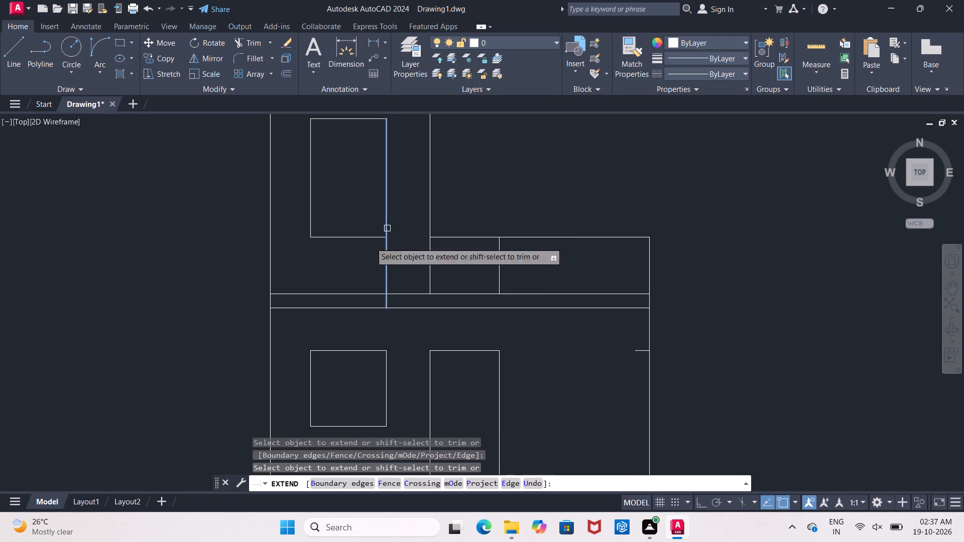
{"action": "left_click", "coordinate": [310, 222]}
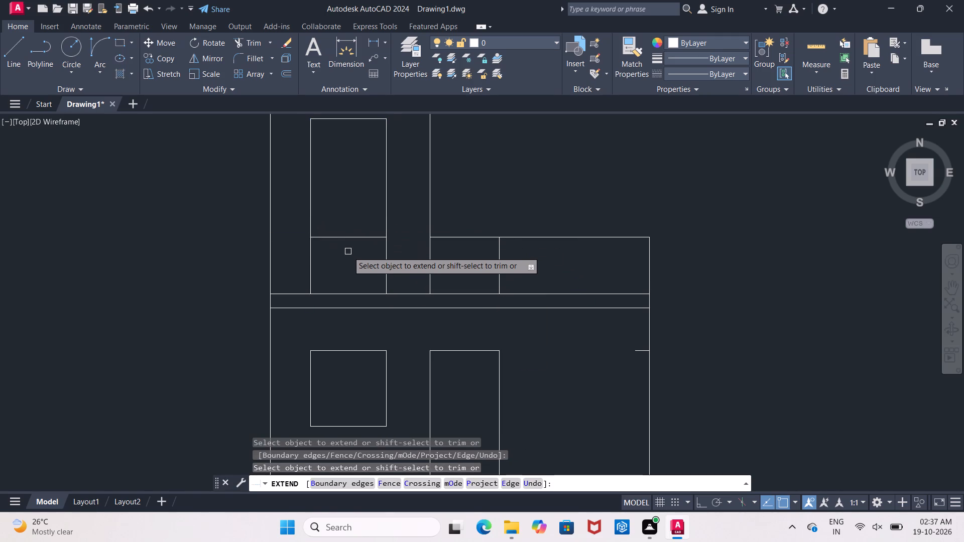
{"action": "middle_click_drag", "start_coordinate": [348, 251], "coordinate": [353, 331]}
{"action": "key", "text": "Escape"}
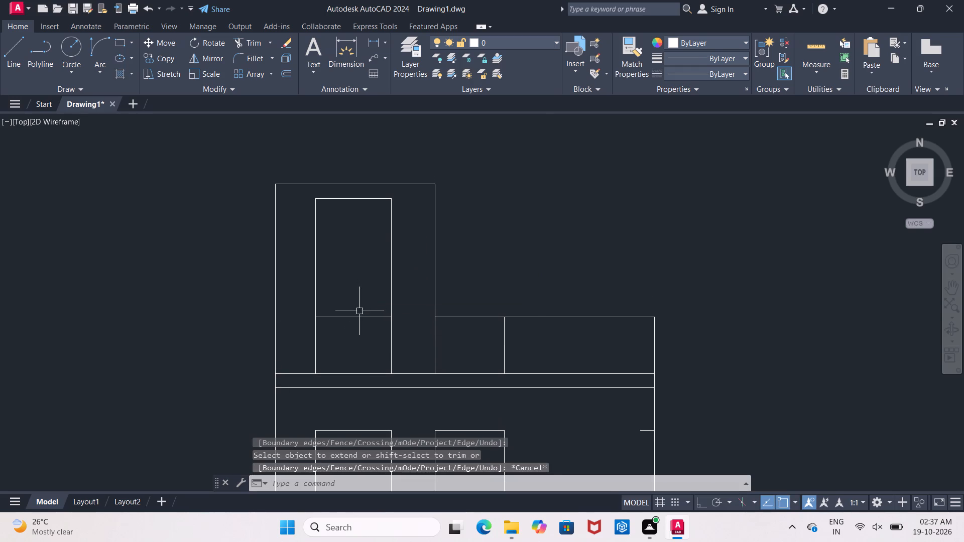
Erase the head and sill lines of the tower opening.
{"action": "left_click", "coordinate": [357, 316]}
{"action": "left_click", "coordinate": [363, 197]}
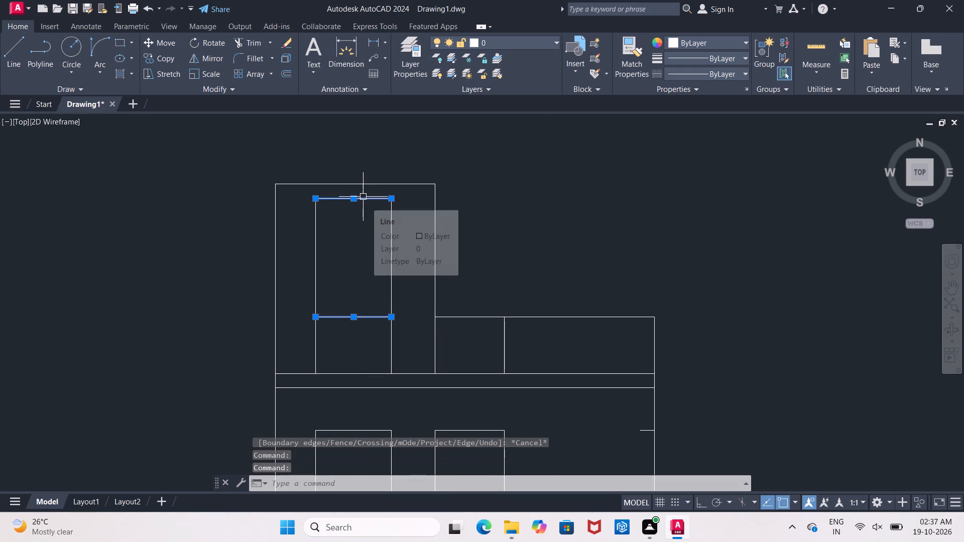
{"action": "key", "text": "Delete"}
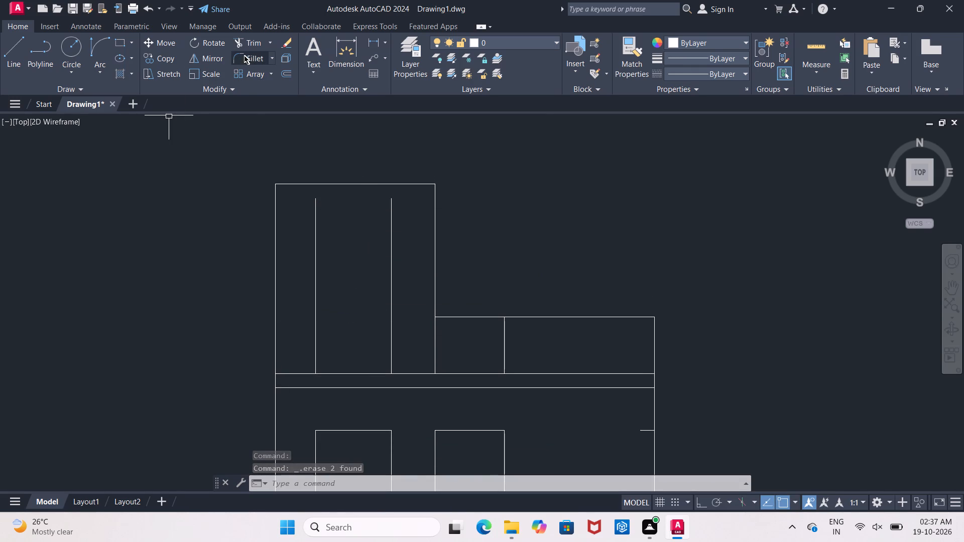
Fillet the tower opening's two jamb lines together to form a semicircular arch at their tops.
{"action": "left_click_drag", "start_coordinate": [242, 56], "coordinate": [244, 62]}
{"action": "left_click", "coordinate": [316, 281]}
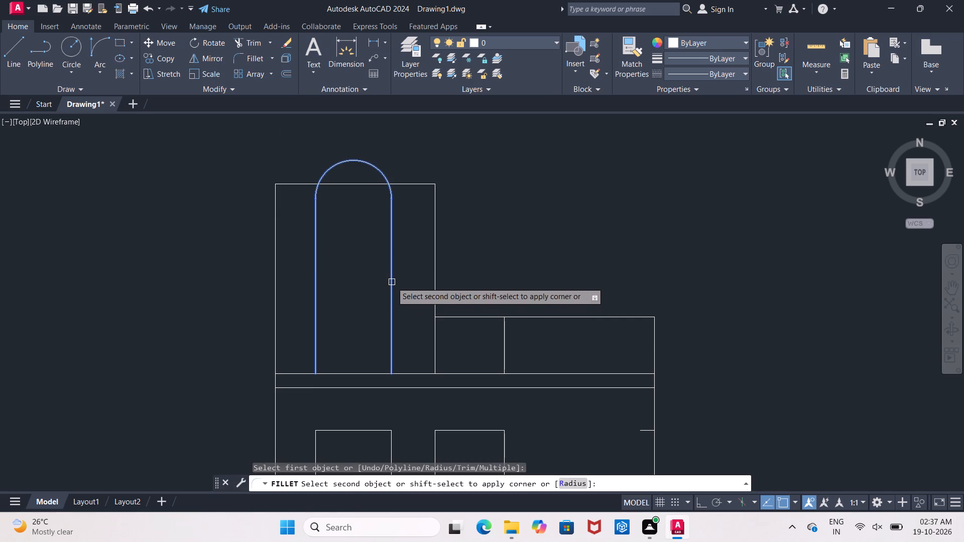
{"action": "left_click", "coordinate": [392, 282]}
{"action": "middle_click_drag", "start_coordinate": [380, 314], "coordinate": [383, 279]}
{"action": "scroll", "coordinate": [380, 314], "scroll_direction": "down", "scroll_amount": 1}
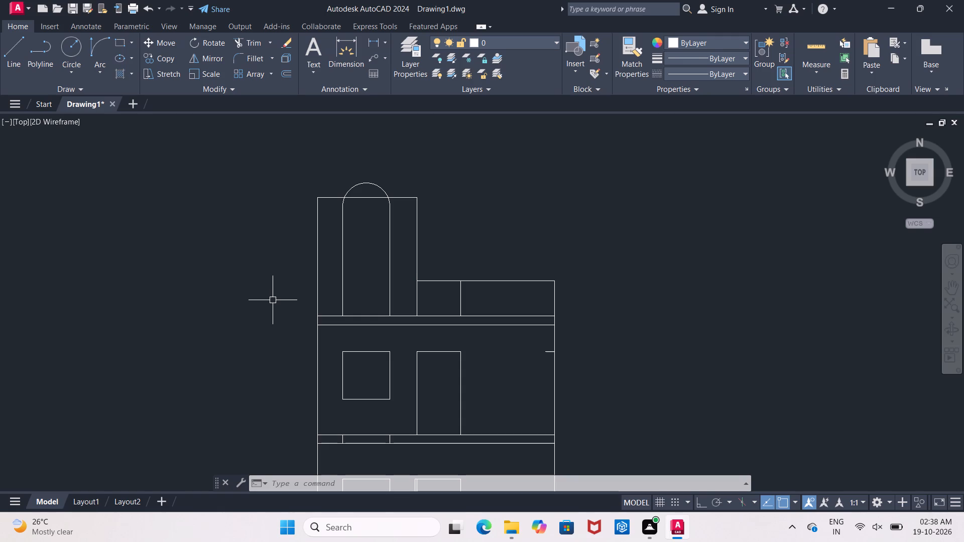
{"action": "key", "text": "Escape"}
Move the tower opening's arch and both jamb lines straight down about 1'-8 1/2" with Ortho on.
{"action": "middle_click_drag", "start_coordinate": [354, 285], "coordinate": [372, 238]}
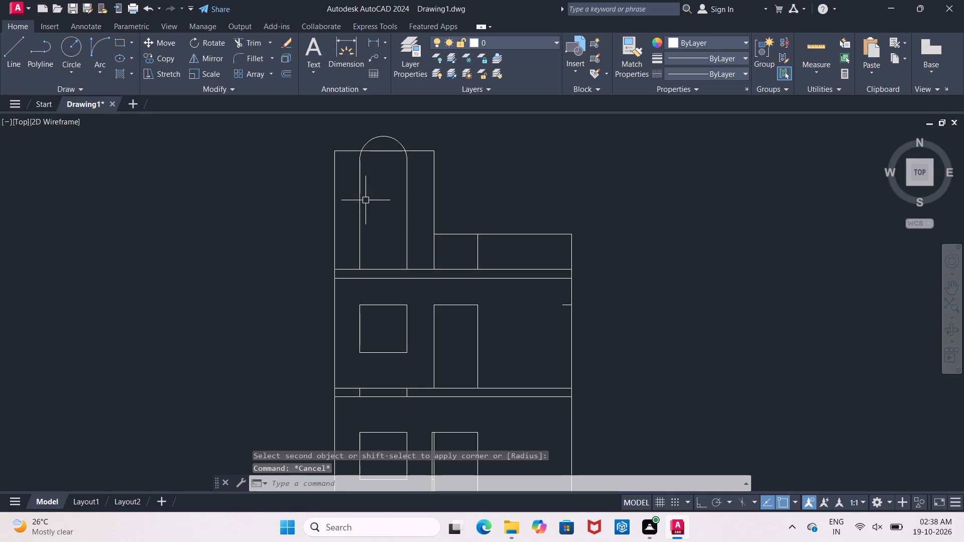
{"action": "left_click", "coordinate": [361, 208]}
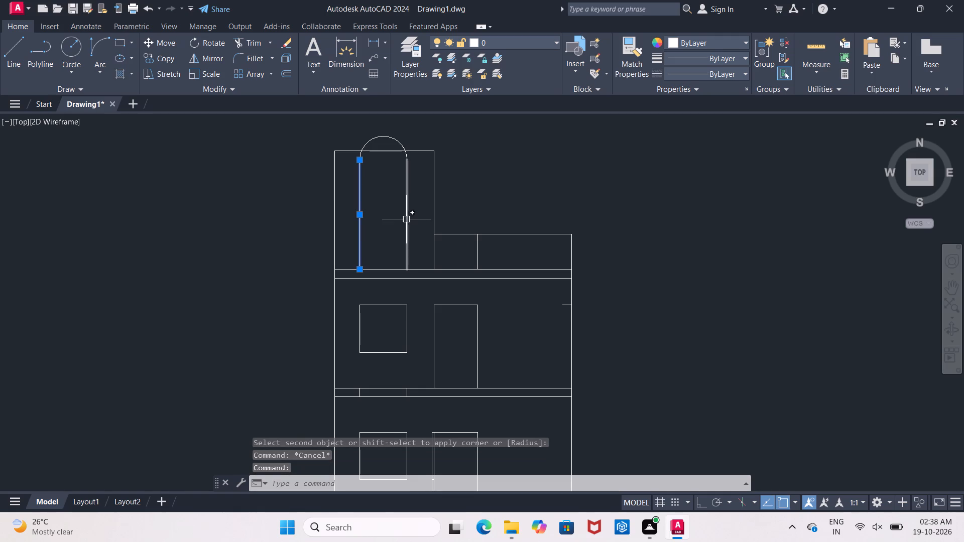
{"action": "left_click", "coordinate": [407, 220]}
{"action": "left_click", "coordinate": [383, 139]}
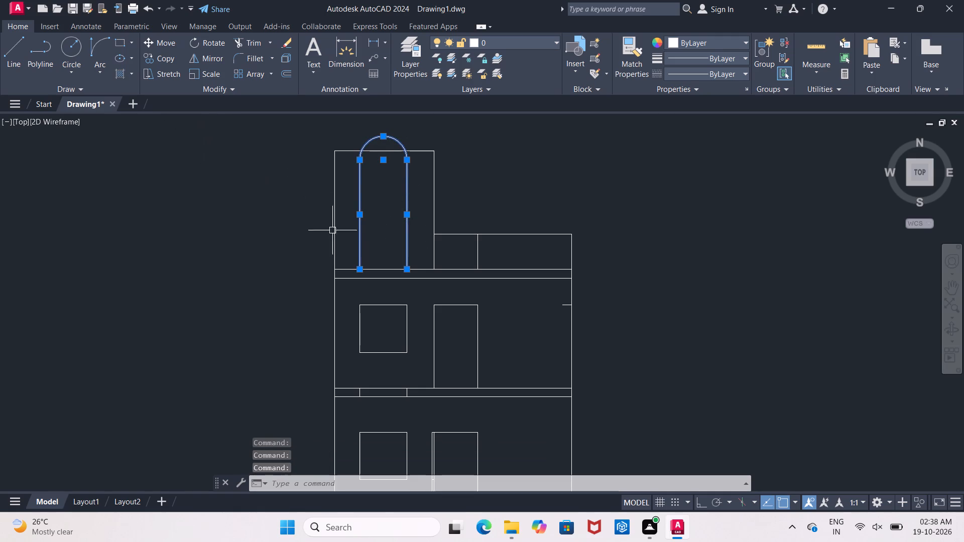
{"action": "left_click", "coordinate": [702, 505]}
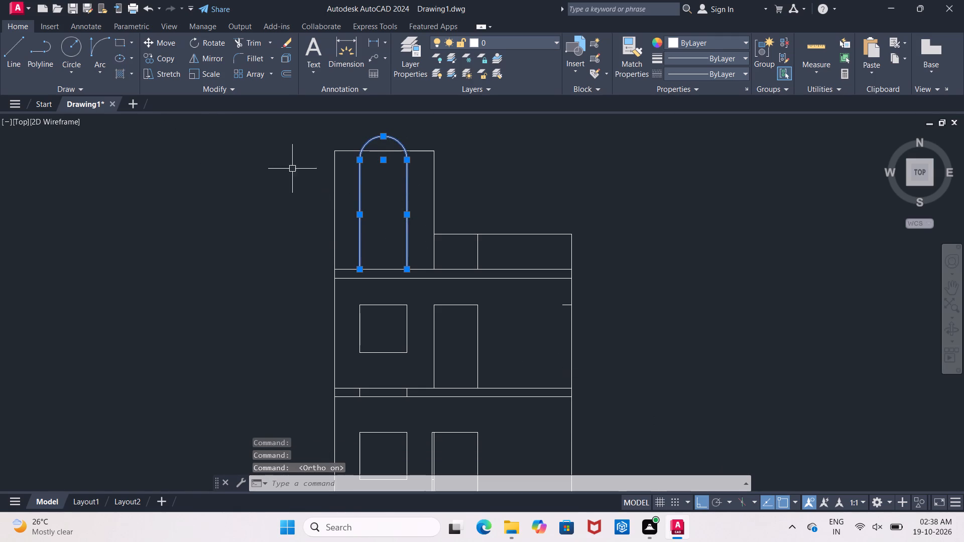
{"action": "left_click", "coordinate": [167, 48]}
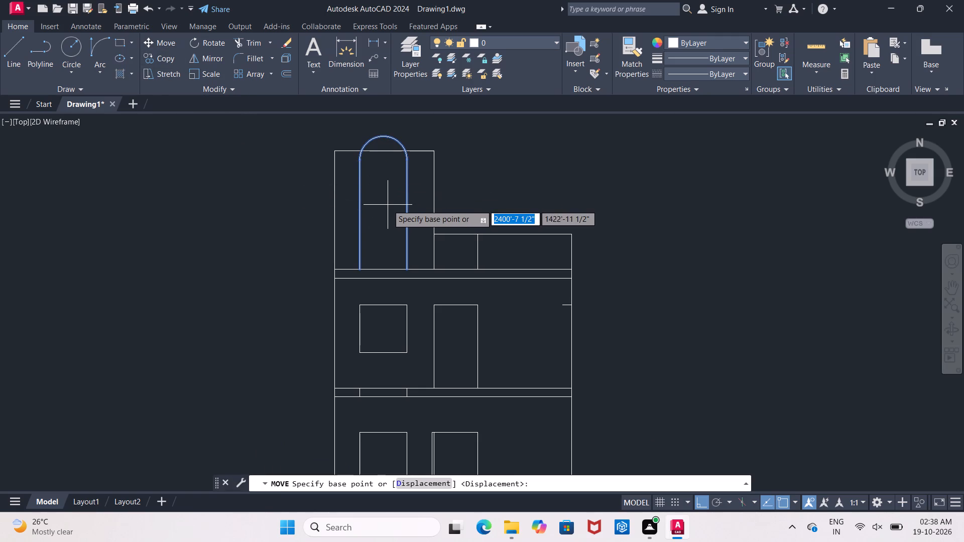
{"action": "scroll", "coordinate": [386, 207], "scroll_direction": "up", "scroll_amount": 1}
{"action": "scroll", "coordinate": [385, 207], "scroll_direction": "down", "scroll_amount": 1}
{"action": "left_click", "coordinate": [384, 202]}
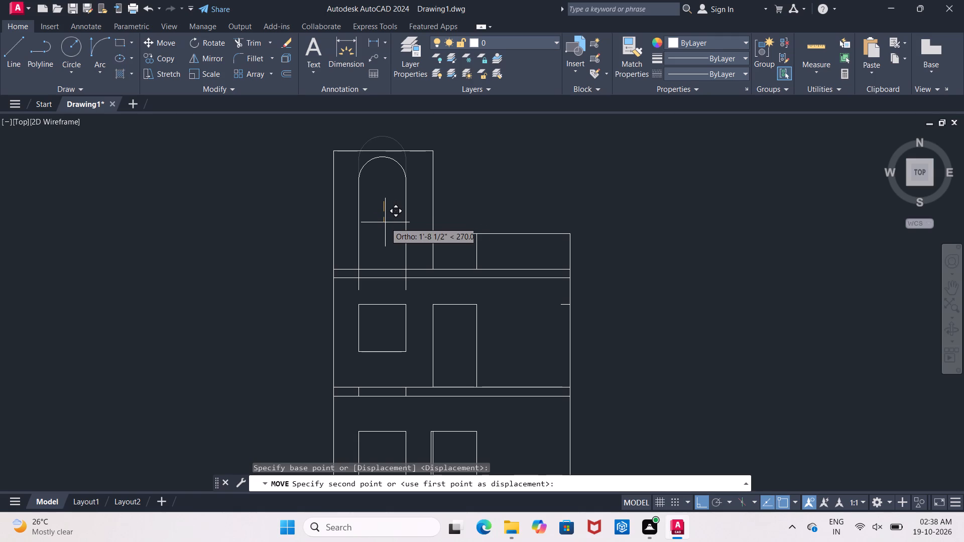
{"action": "left_click", "coordinate": [385, 222]}
{"action": "scroll", "coordinate": [365, 291], "scroll_direction": "up", "scroll_amount": 1}
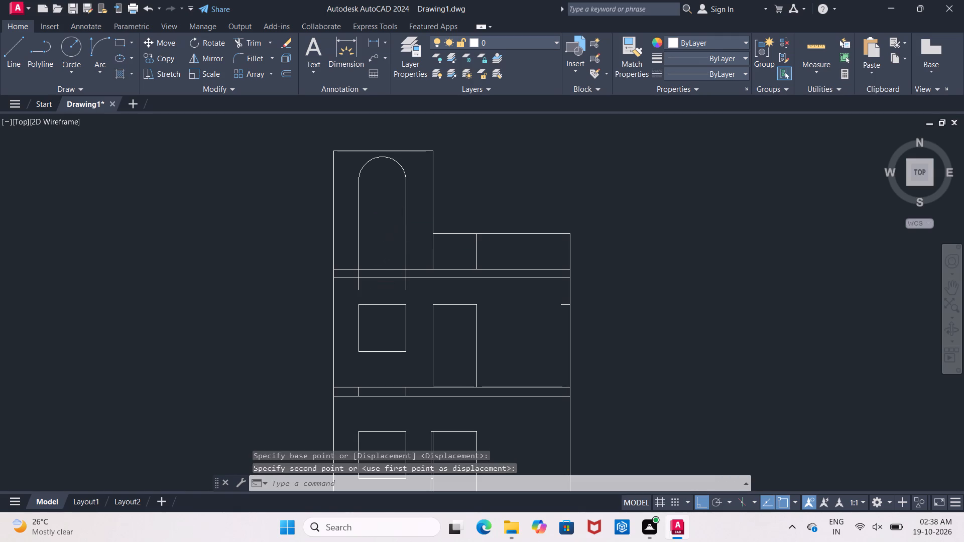
{"action": "key", "text": "Escape"}
Trim both tower jamb lines where they cross the top level's slab.
{"action": "type", "text": "tr"}
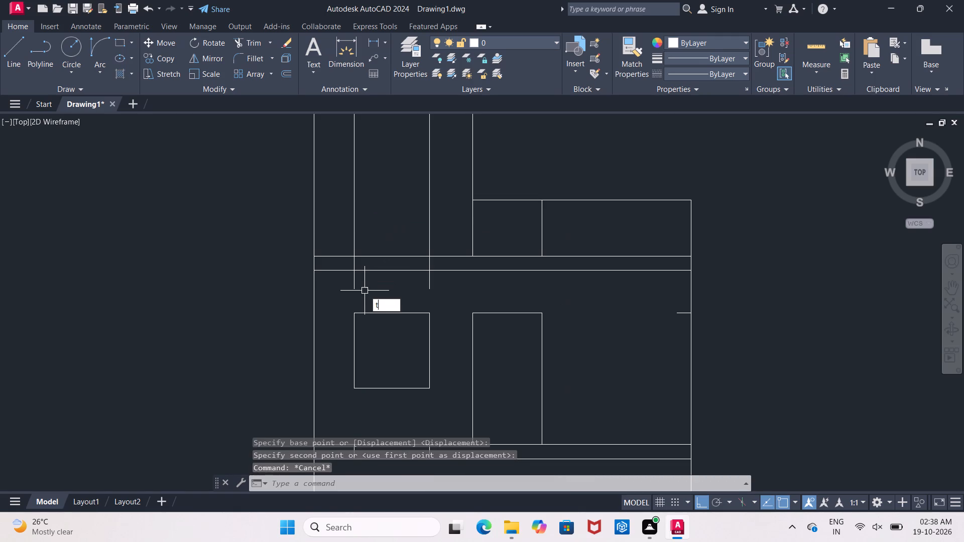
{"action": "key", "text": "space"}
{"action": "key", "text": "space"}
{"action": "scroll", "coordinate": [358, 285], "scroll_direction": "up", "scroll_amount": 1}
{"action": "left_click", "coordinate": [351, 257]}
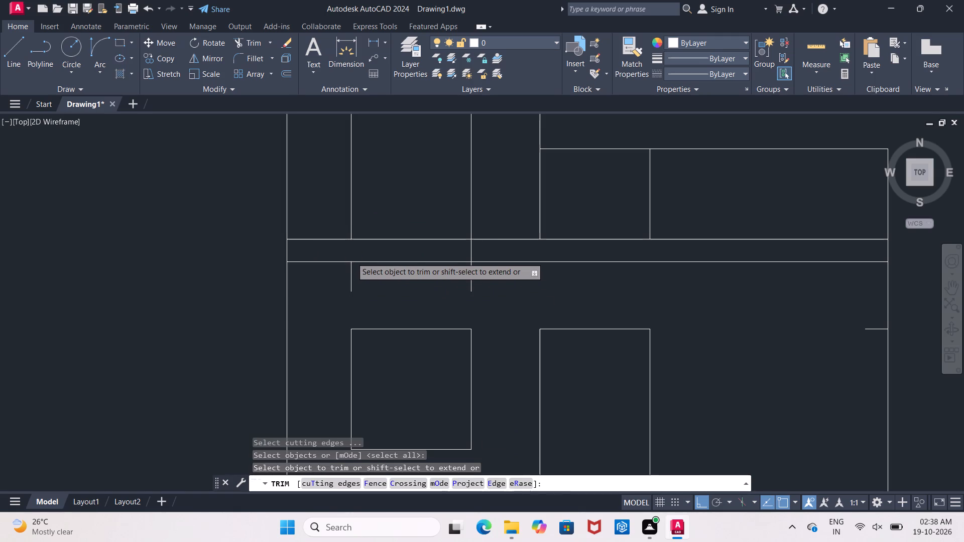
{"action": "left_click", "coordinate": [471, 250]}
{"action": "key", "text": "Escape"}
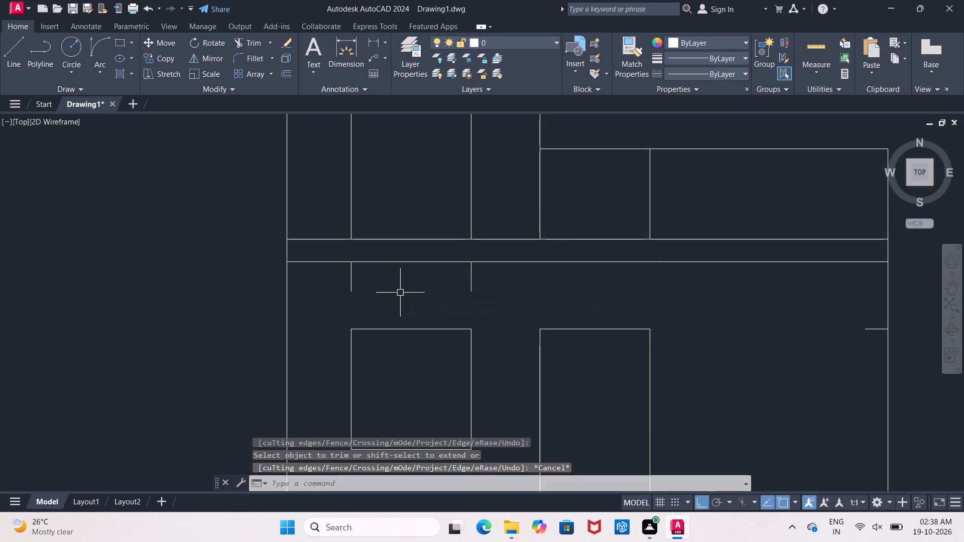
Extend both jamb stubs below the top slab down to the head line of the upper window.
{"action": "type", "text": "ex"}
{"action": "key", "text": "space"}
{"action": "key", "text": "space"}
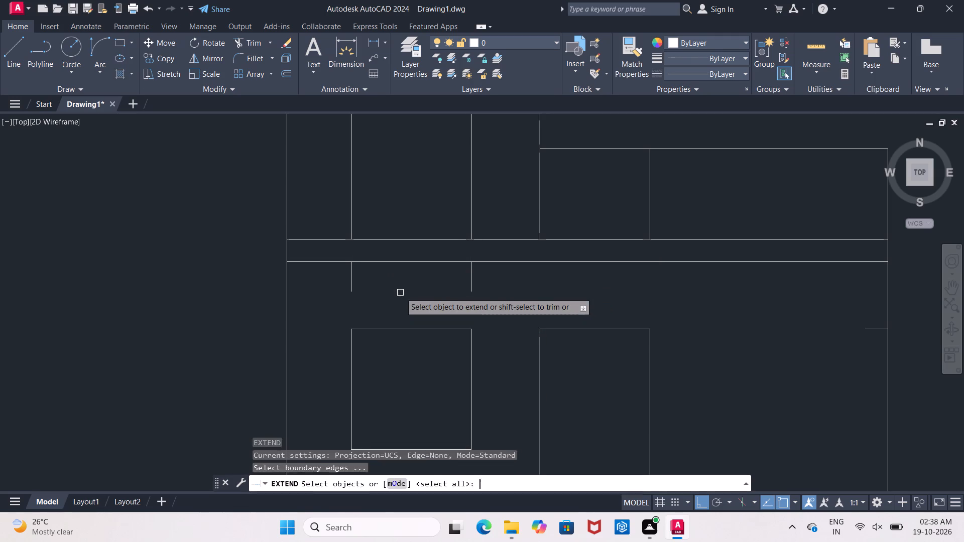
{"action": "left_click", "coordinate": [352, 283]}
{"action": "left_click", "coordinate": [469, 287]}
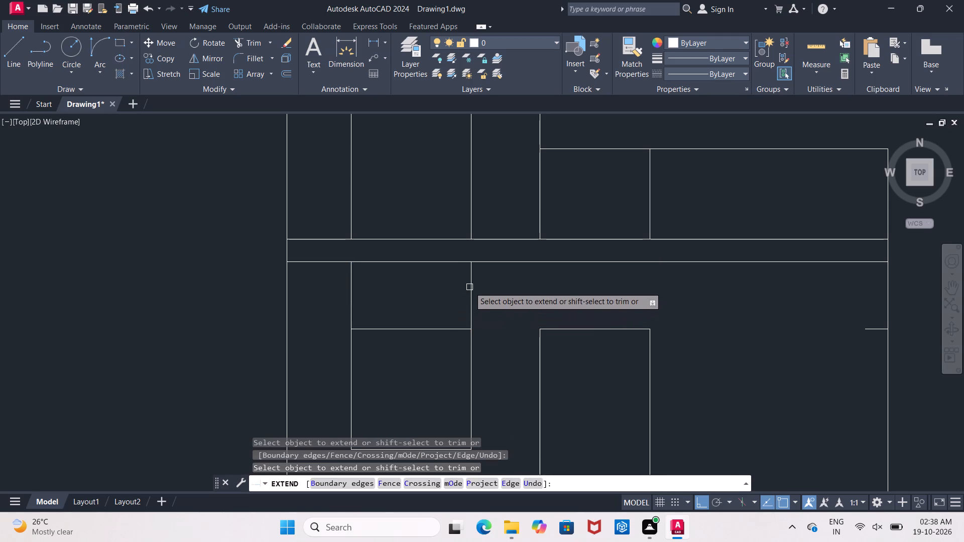
Extend both upper window jamb lines down through the intermediate slab to the head line of the lower window.
{"action": "scroll", "coordinate": [466, 297], "scroll_direction": "down", "scroll_amount": 2}
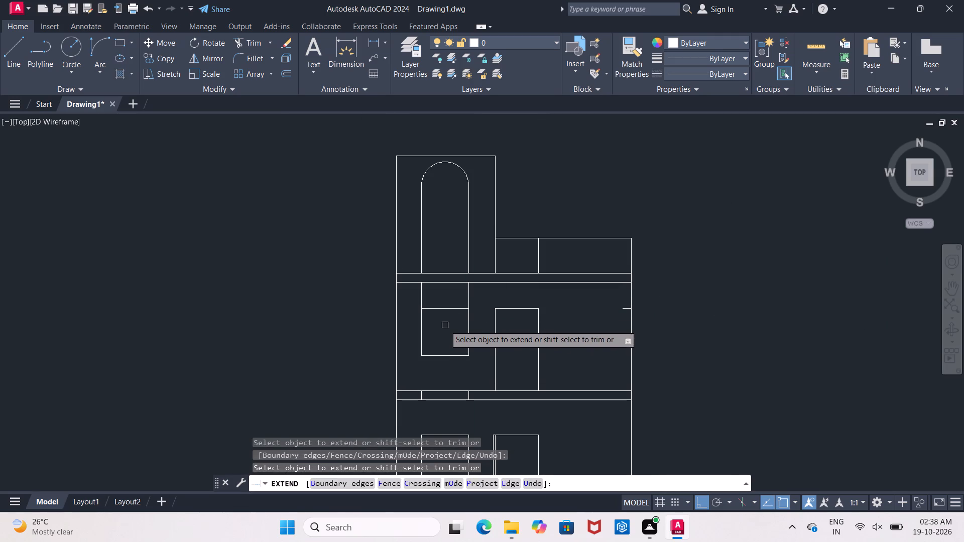
{"action": "scroll", "coordinate": [445, 325], "scroll_direction": "down", "scroll_amount": 1}
{"action": "middle_click_drag", "start_coordinate": [448, 327], "coordinate": [434, 271]}
{"action": "scroll", "coordinate": [427, 288], "scroll_direction": "up", "scroll_amount": 1}
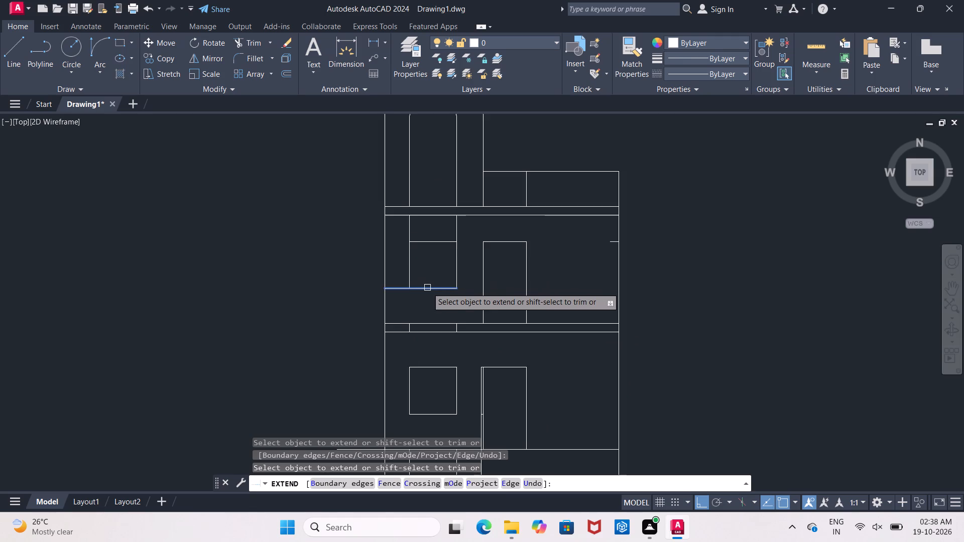
{"action": "scroll", "coordinate": [429, 281], "scroll_direction": "up", "scroll_amount": 1}
{"action": "middle_click_drag", "start_coordinate": [429, 281], "coordinate": [434, 198]}
{"action": "left_click", "coordinate": [402, 193]}
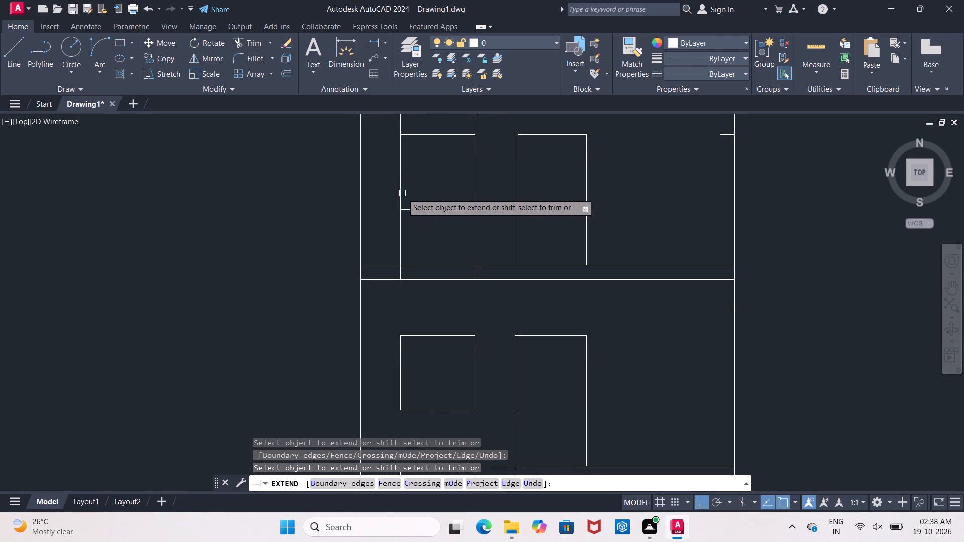
{"action": "left_click", "coordinate": [474, 195]}
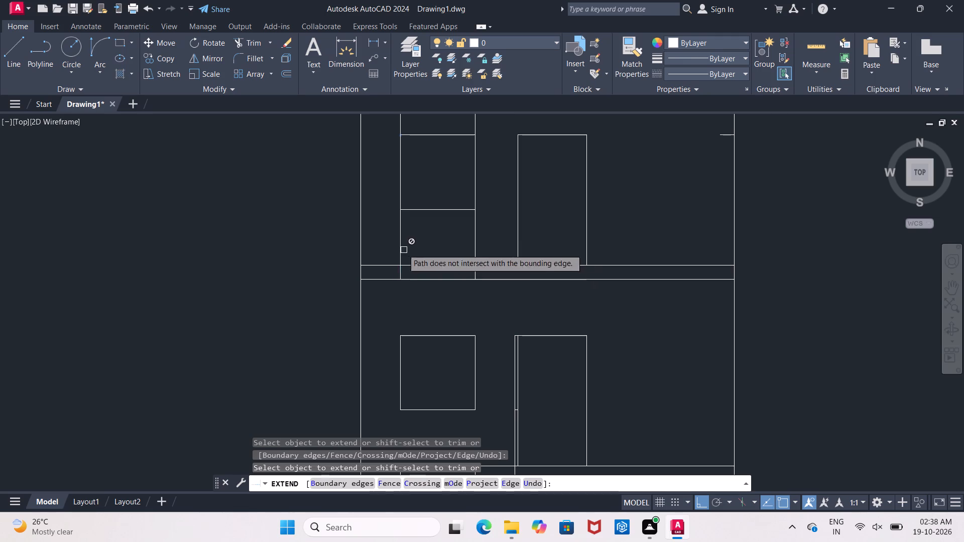
{"action": "left_click", "coordinate": [397, 245]}
{"action": "left_click", "coordinate": [401, 240]}
{"action": "middle_click_drag", "start_coordinate": [405, 244], "coordinate": [401, 332]}
{"action": "scroll", "coordinate": [405, 245], "scroll_direction": "down", "scroll_amount": 1}
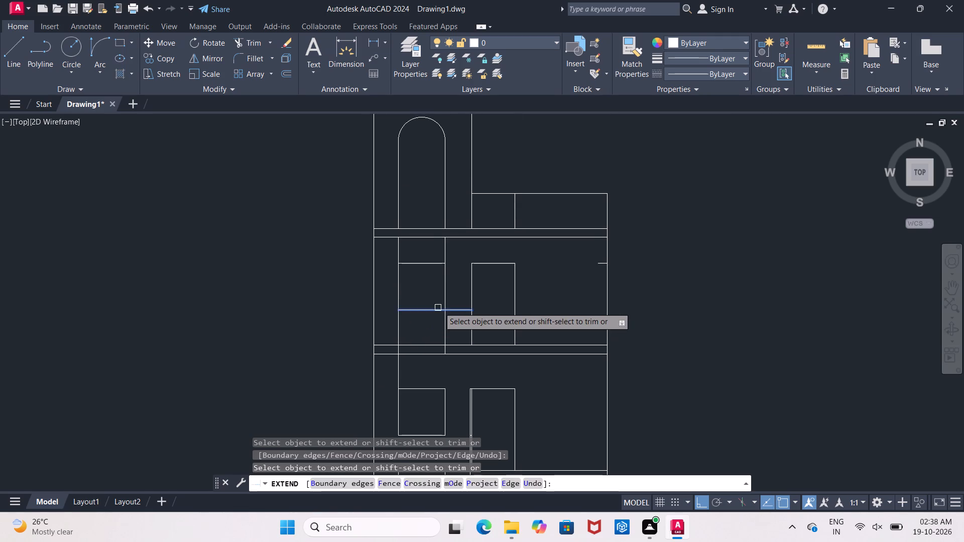
{"action": "triple_click", "coordinate": [444, 296]}
{"action": "left_click", "coordinate": [445, 298]}
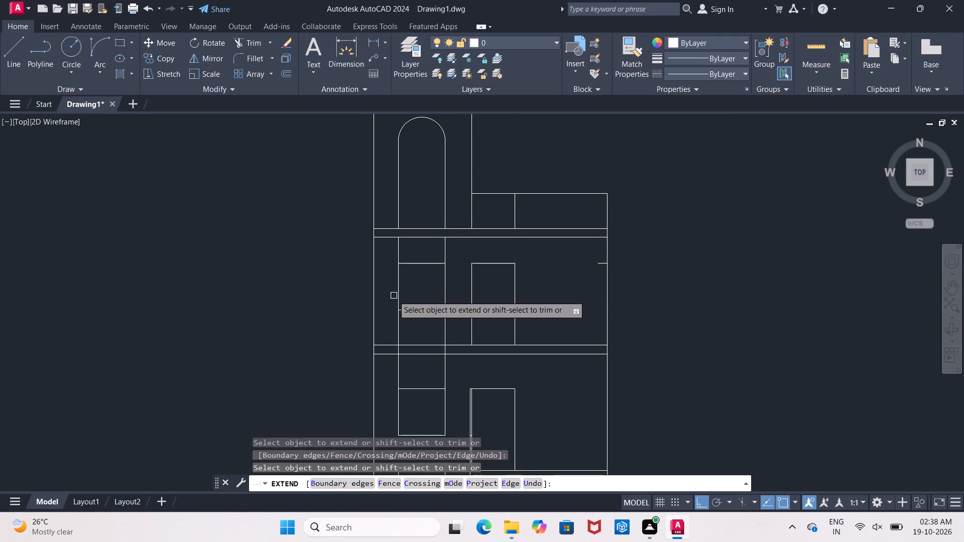
Extend both jamb lines above the upper window up across the top slab to meet the tower opening's jambs.
{"action": "left_click", "coordinate": [399, 292]}
{"action": "double_click", "coordinate": [401, 288]}
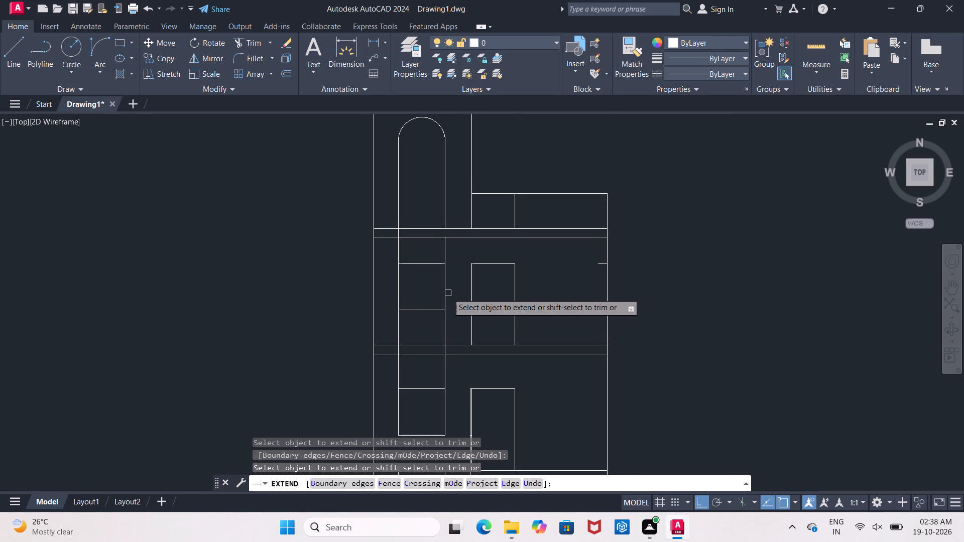
{"action": "left_click", "coordinate": [446, 292]}
{"action": "left_click", "coordinate": [446, 287]}
Extend both lower window jamb lines down to the plinth line at the elevation's base.
{"action": "middle_click_drag", "start_coordinate": [443, 305], "coordinate": [435, 233]}
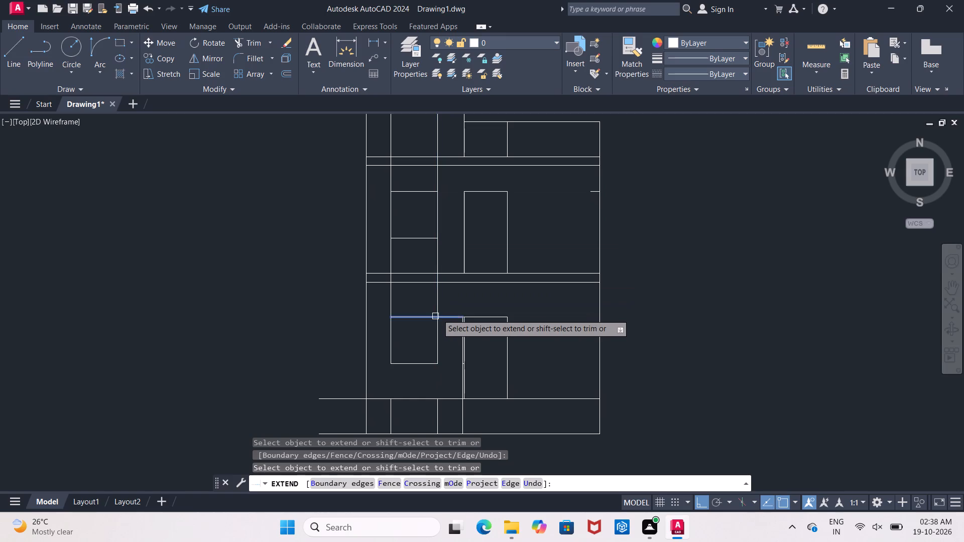
{"action": "double_click", "coordinate": [436, 306]}
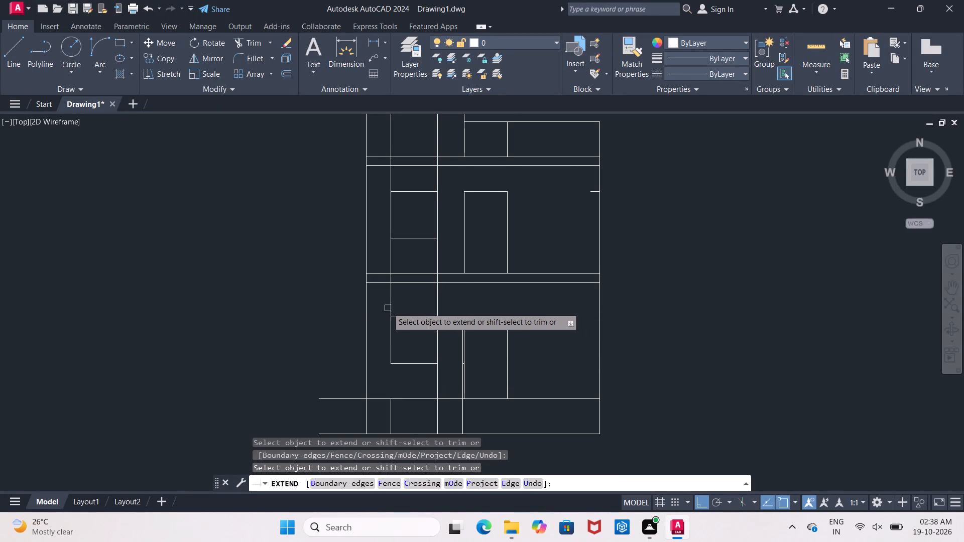
{"action": "double_click", "coordinate": [391, 306]}
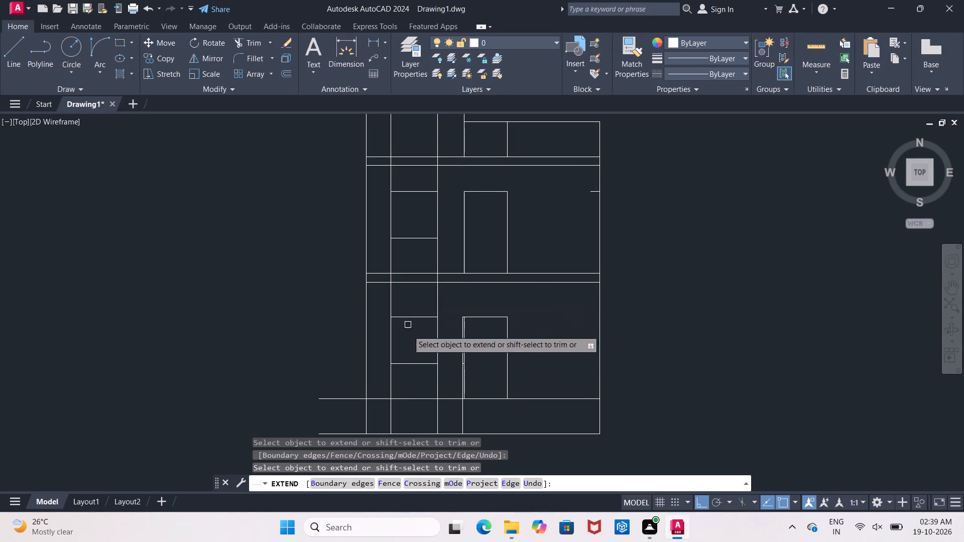
Examine the front wall of the left-hand floor plan in relation to the elevation below it.
{"action": "middle_click_drag", "start_coordinate": [402, 385], "coordinate": [404, 346]}
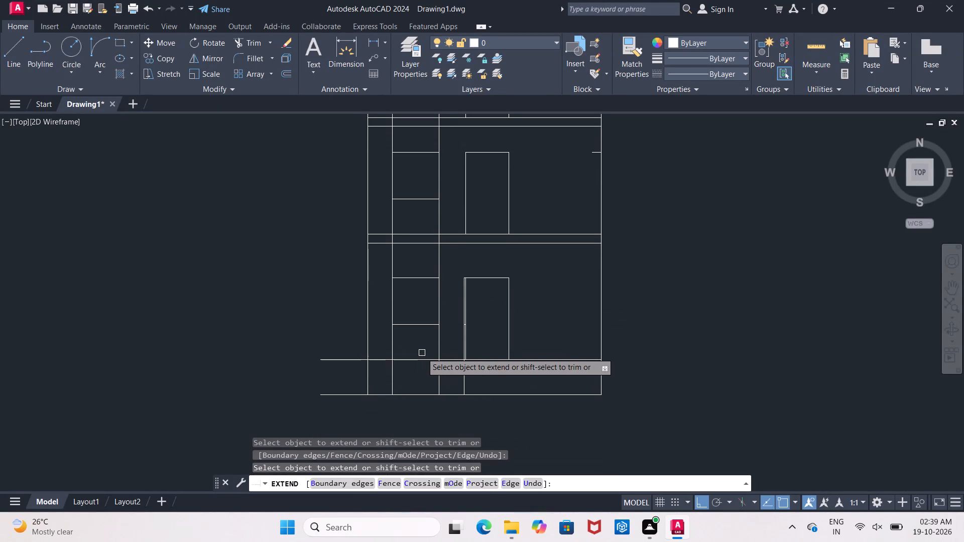
{"action": "scroll", "coordinate": [422, 354], "scroll_direction": "down", "scroll_amount": 3}
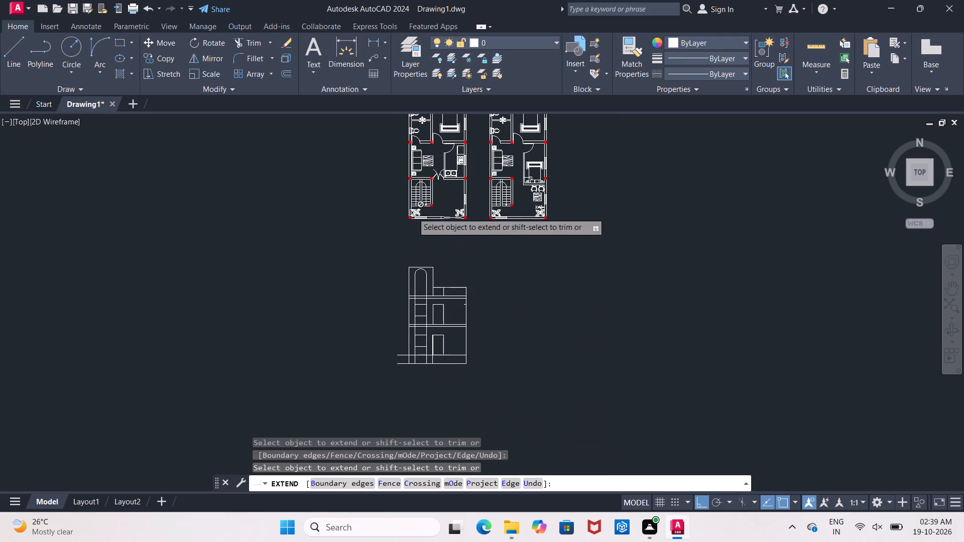
{"action": "scroll", "coordinate": [423, 201], "scroll_direction": "up", "scroll_amount": 3}
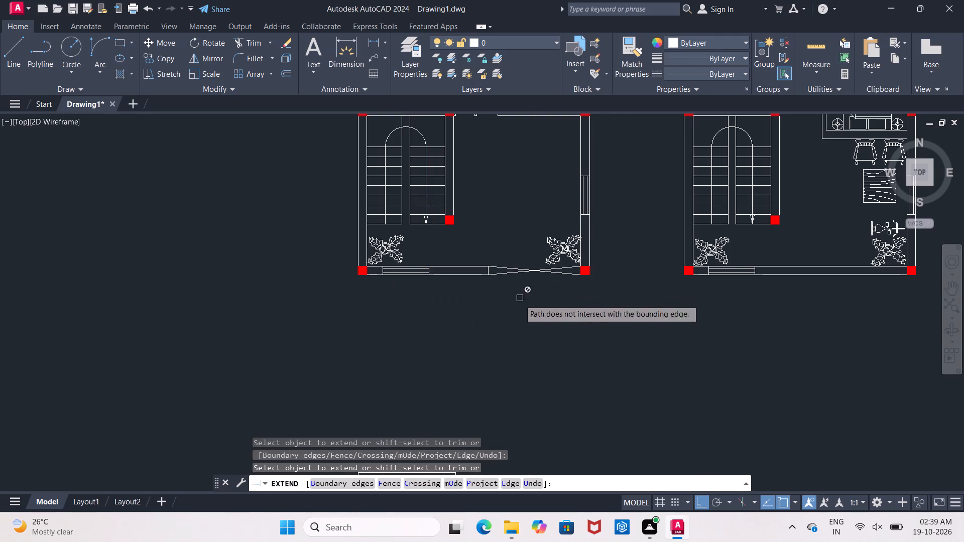
{"action": "scroll", "coordinate": [517, 310], "scroll_direction": "down", "scroll_amount": 3}
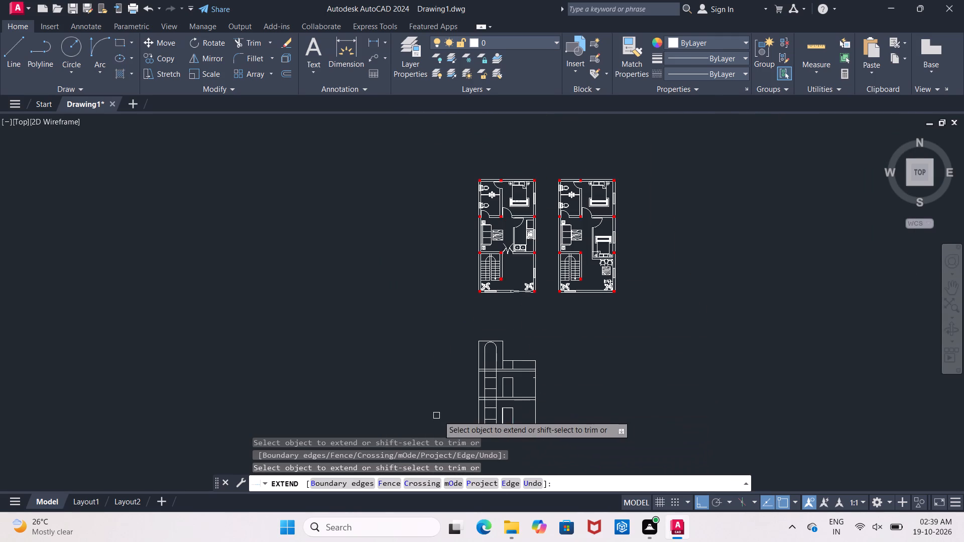
{"action": "scroll", "coordinate": [498, 342], "scroll_direction": "up", "scroll_amount": 1}
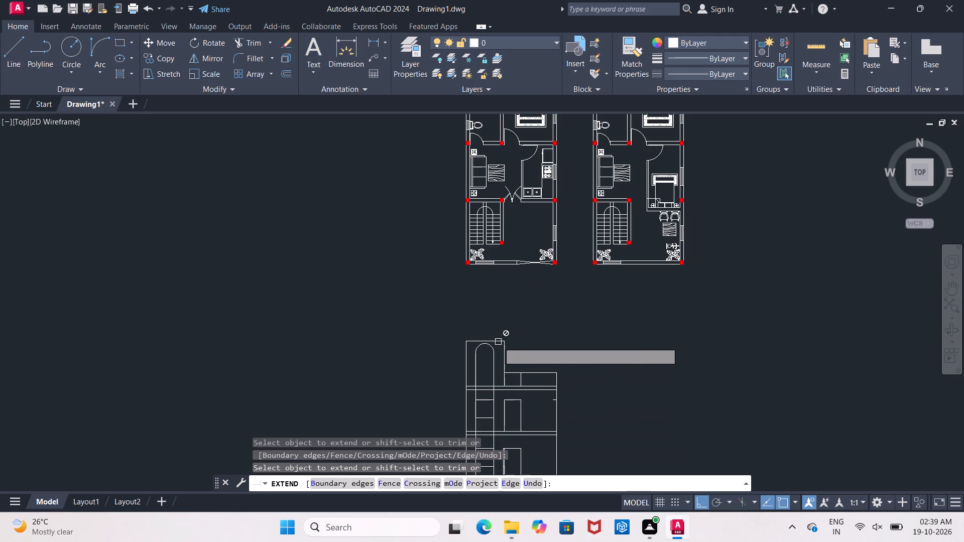
{"action": "middle_click_drag", "start_coordinate": [498, 336], "coordinate": [501, 236]}
{"action": "scroll", "coordinate": [483, 359], "scroll_direction": "up", "scroll_amount": 1}
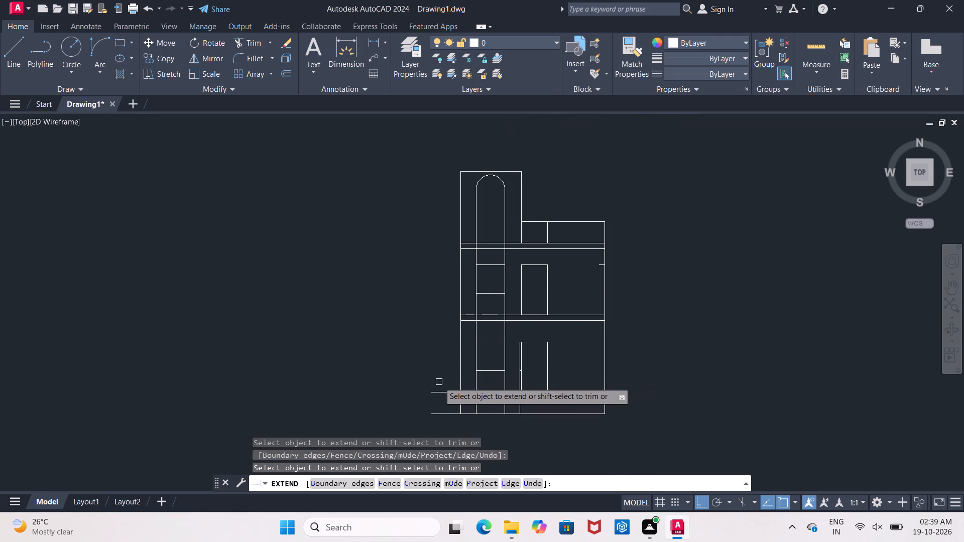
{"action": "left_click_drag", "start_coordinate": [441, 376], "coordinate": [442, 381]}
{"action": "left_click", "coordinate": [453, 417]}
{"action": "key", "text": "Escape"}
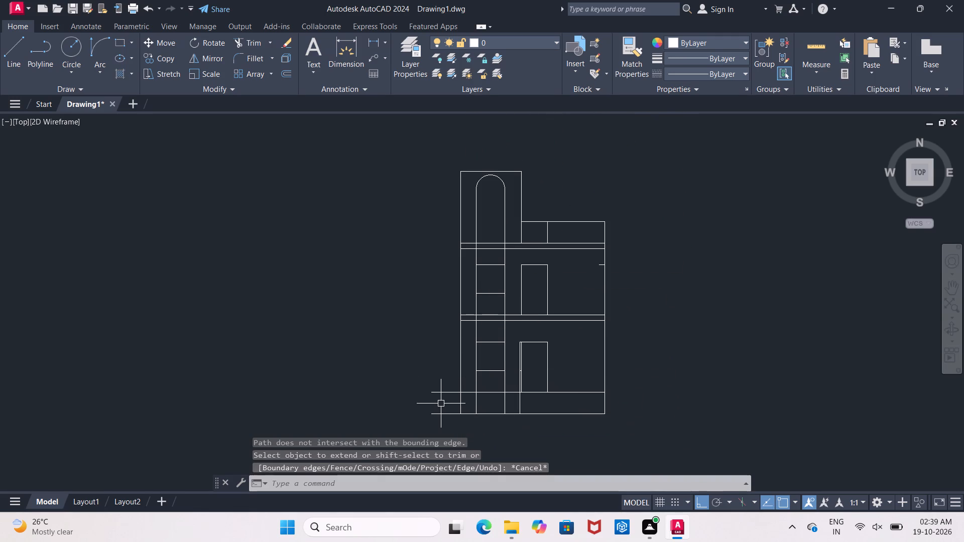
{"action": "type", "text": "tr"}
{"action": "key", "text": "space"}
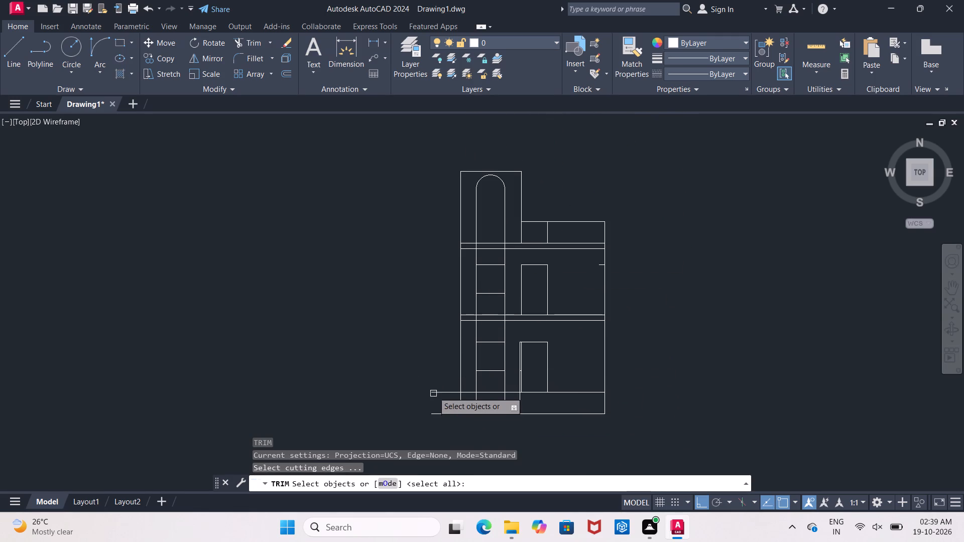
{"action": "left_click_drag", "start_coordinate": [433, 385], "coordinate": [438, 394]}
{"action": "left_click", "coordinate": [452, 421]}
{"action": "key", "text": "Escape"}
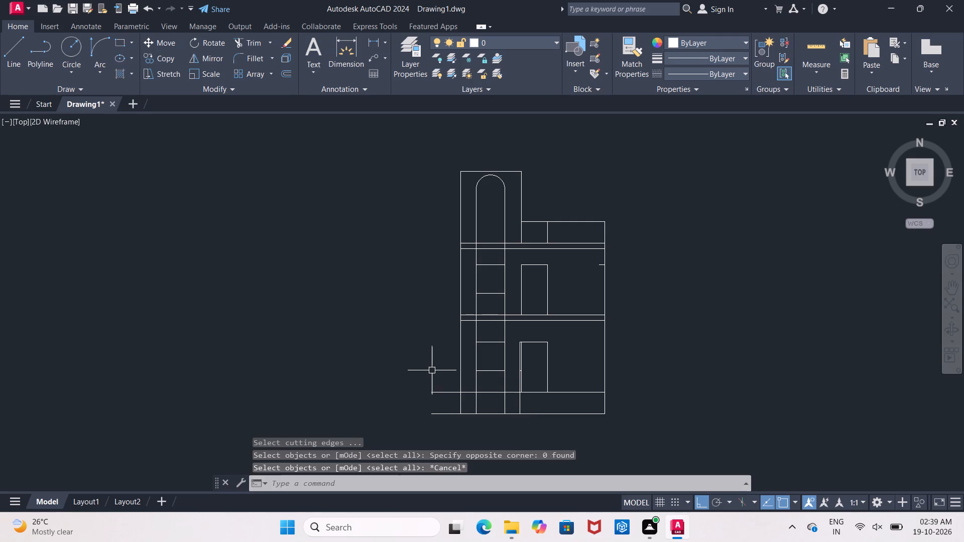
Trim the plinth's upper and base lines where they project beyond the elevation's left outer wall.
{"action": "type", "text": "tr"}
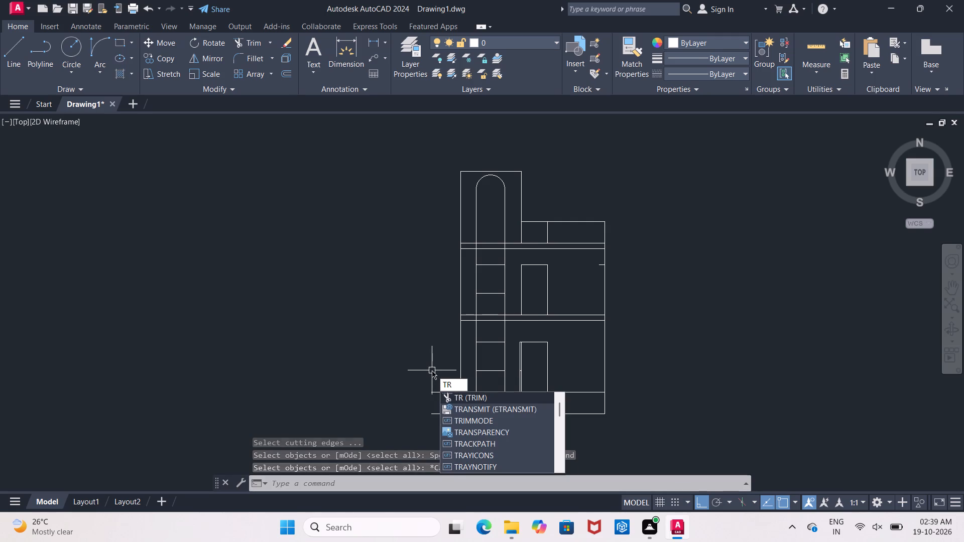
{"action": "key", "text": "Return"}
{"action": "key", "text": "Return"}
{"action": "left_click", "coordinate": [437, 353]}
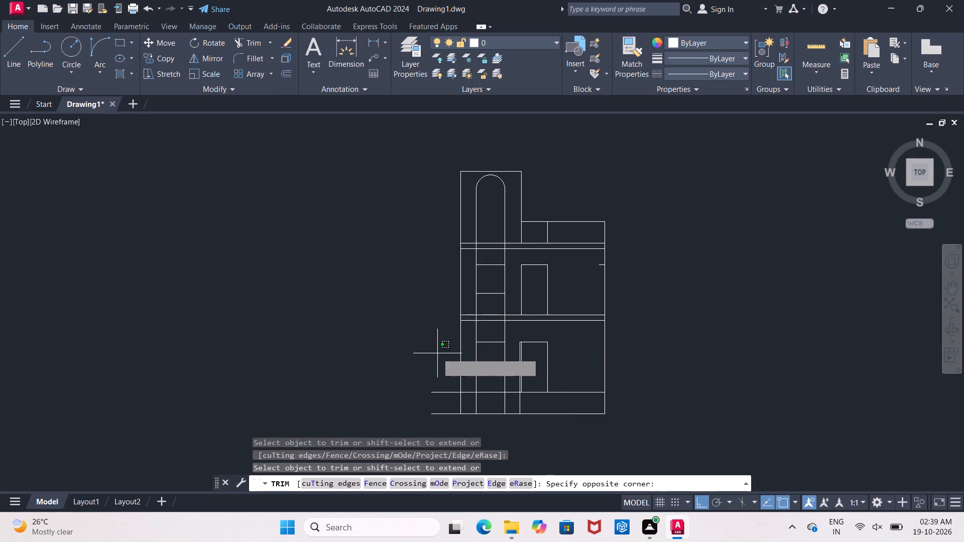
{"action": "left_click", "coordinate": [446, 435]}
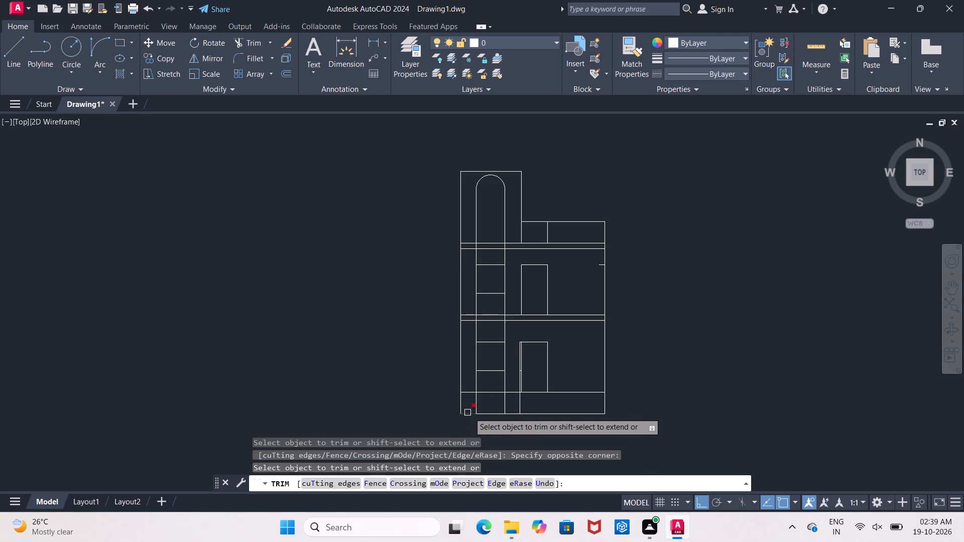
Delete the two window jamb segments that run through the plinth band at the elevation's base.
{"action": "scroll", "coordinate": [469, 413], "scroll_direction": "up", "scroll_amount": 1}
{"action": "left_click", "coordinate": [476, 395]}
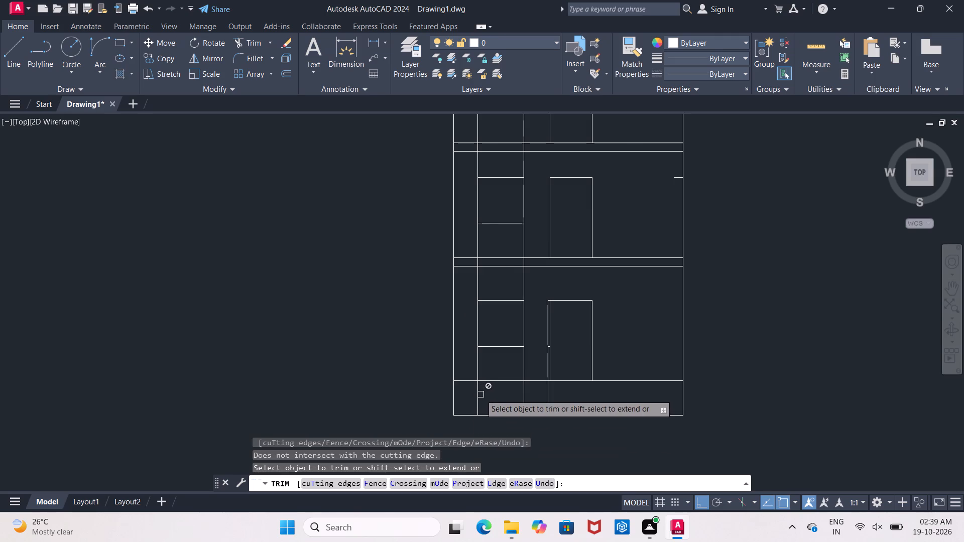
{"action": "key", "text": "Escape"}
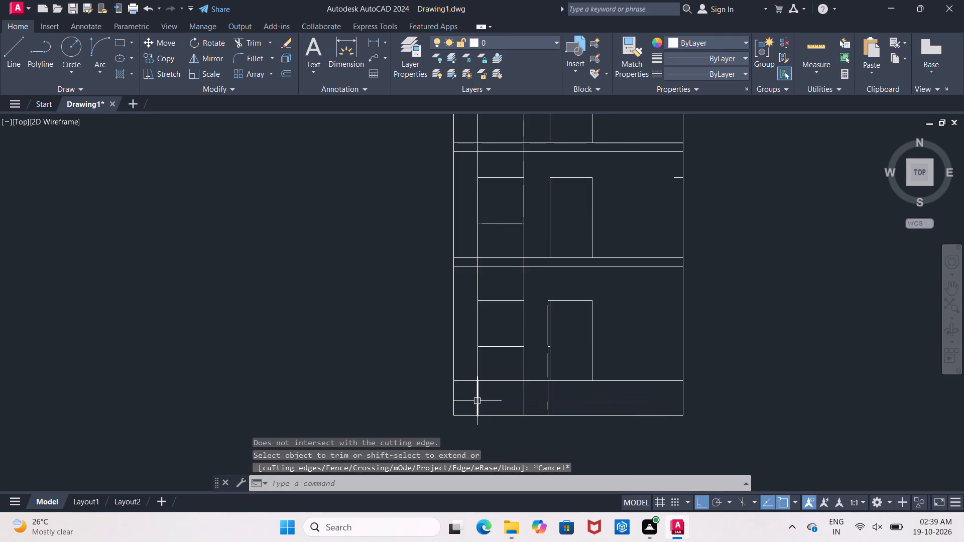
{"action": "type", "text": "tr"}
{"action": "key", "text": "space"}
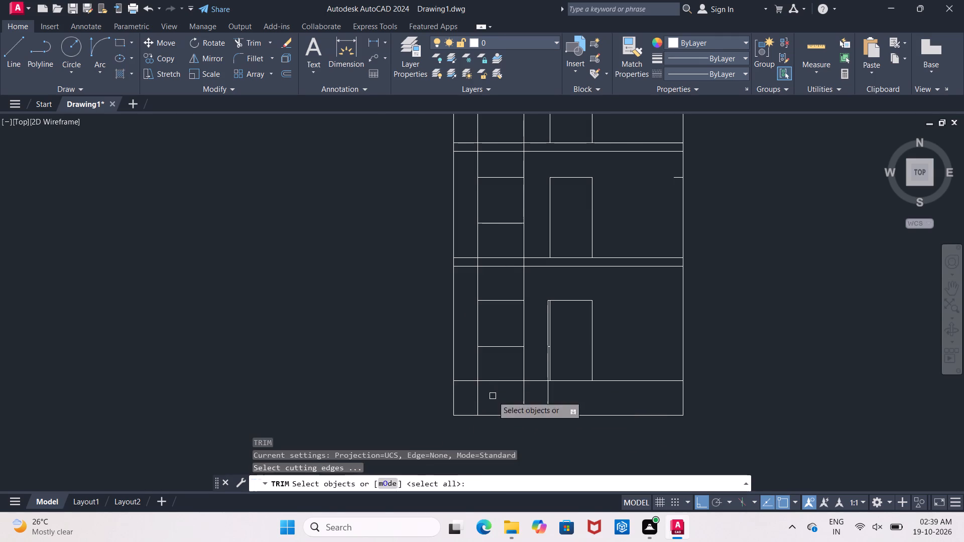
{"action": "key", "text": "space"}
{"action": "key", "text": "Escape"}
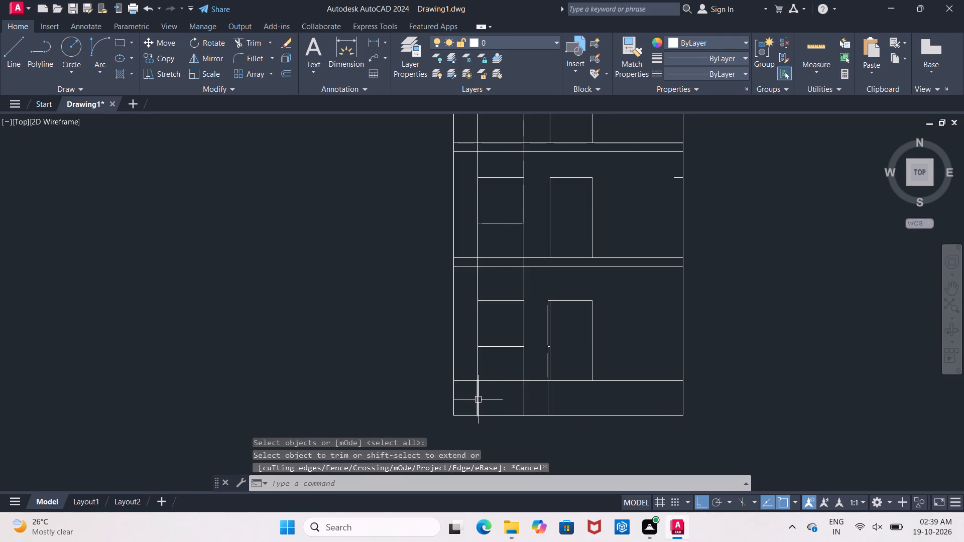
{"action": "left_click", "coordinate": [478, 399]}
{"action": "left_click", "coordinate": [523, 400]}
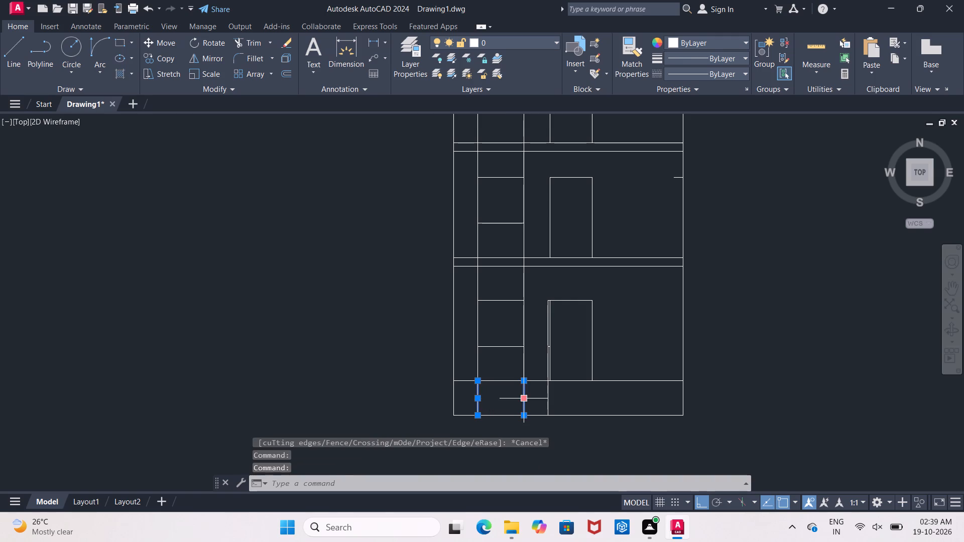
{"action": "key", "text": "Delete"}
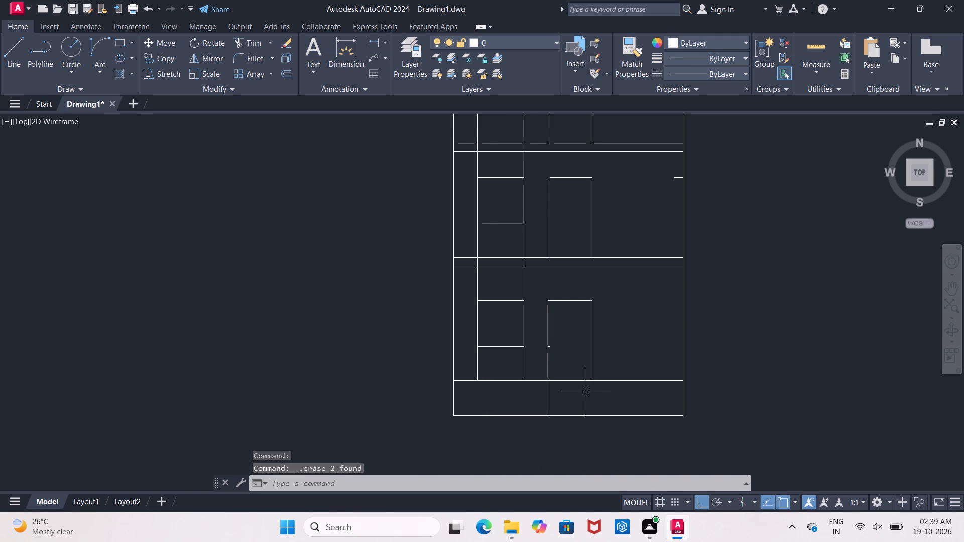
Trim the lower door's left jamb line where it continues down through the plinth band.
{"action": "type", "text": "tr"}
{"action": "key", "text": "Return"}
{"action": "key", "text": "Return"}
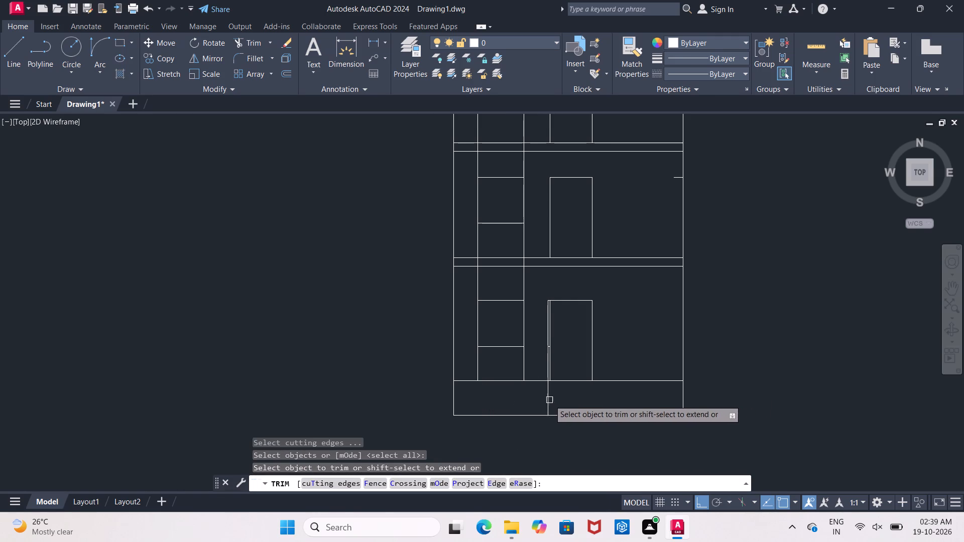
{"action": "scroll", "coordinate": [545, 396], "scroll_direction": "up", "scroll_amount": 2}
{"action": "left_click", "coordinate": [548, 383]}
{"action": "scroll", "coordinate": [543, 263], "scroll_direction": "up", "scroll_amount": 3}
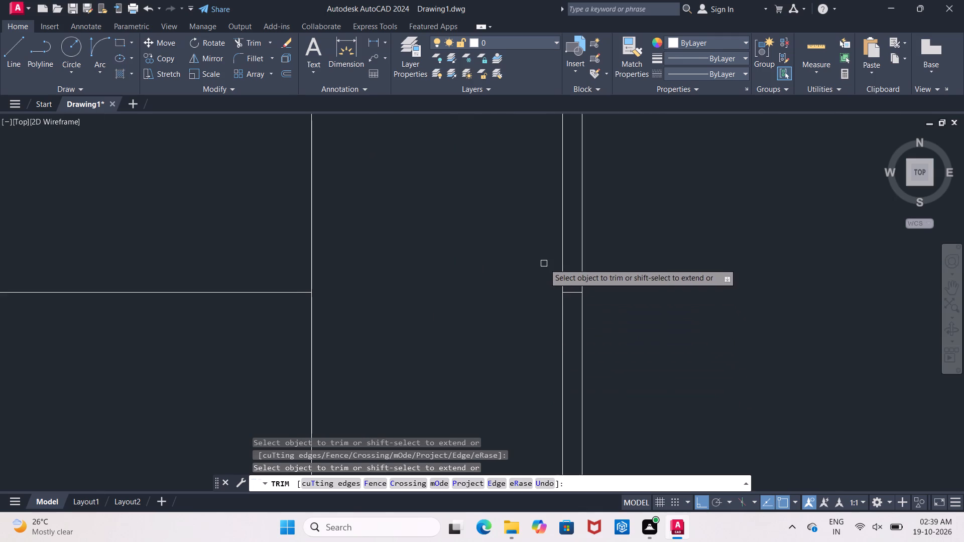
{"action": "key", "text": "Escape"}
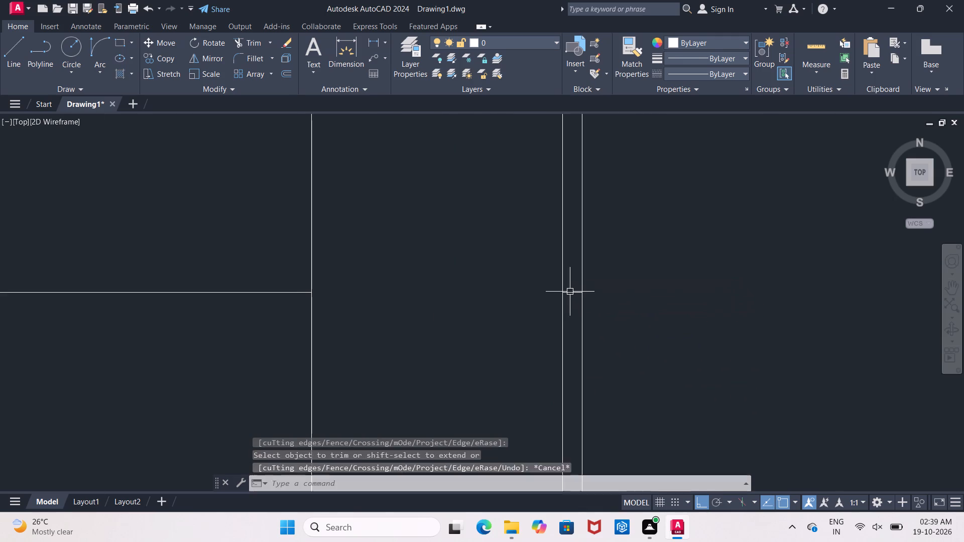
Delete the short leftover horizontal line between the two left jamb lines of the lower door.
{"action": "left_click", "coordinate": [570, 292]}
{"action": "key", "text": "Delete"}
Trim both tower jamb lines out of the top slab band, below the arched opening.
{"action": "scroll", "coordinate": [579, 305], "scroll_direction": "down", "scroll_amount": 3}
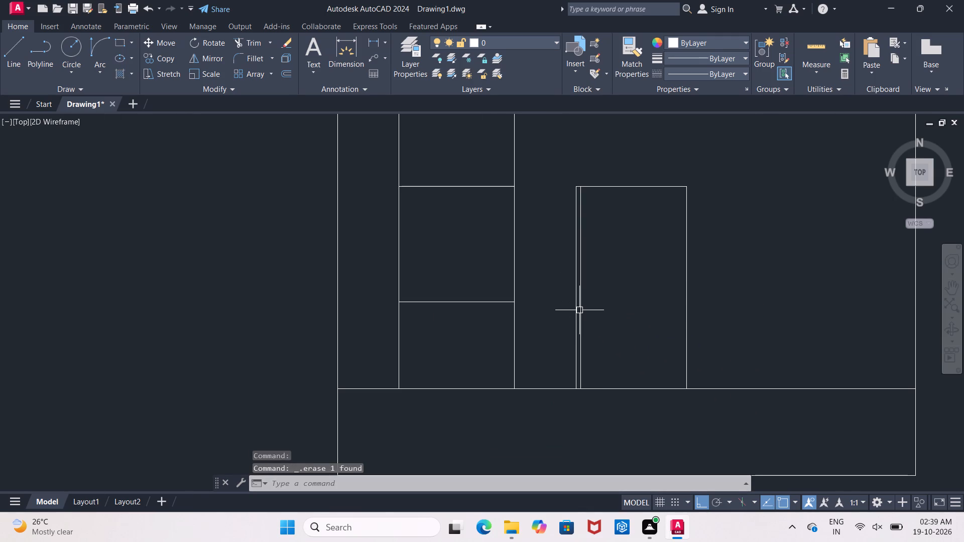
{"action": "scroll", "coordinate": [595, 293], "scroll_direction": "down", "scroll_amount": 3}
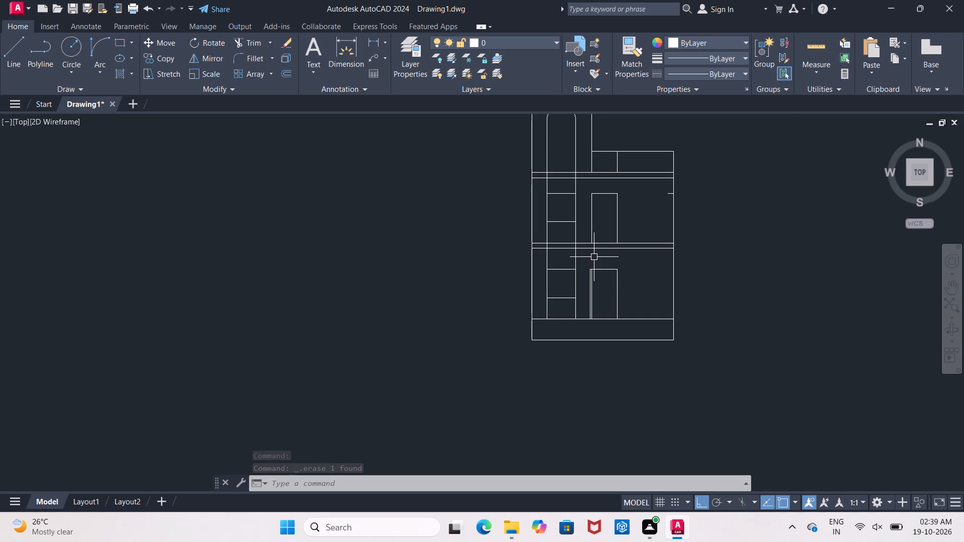
{"action": "middle_click_drag", "start_coordinate": [587, 264], "coordinate": [583, 288]}
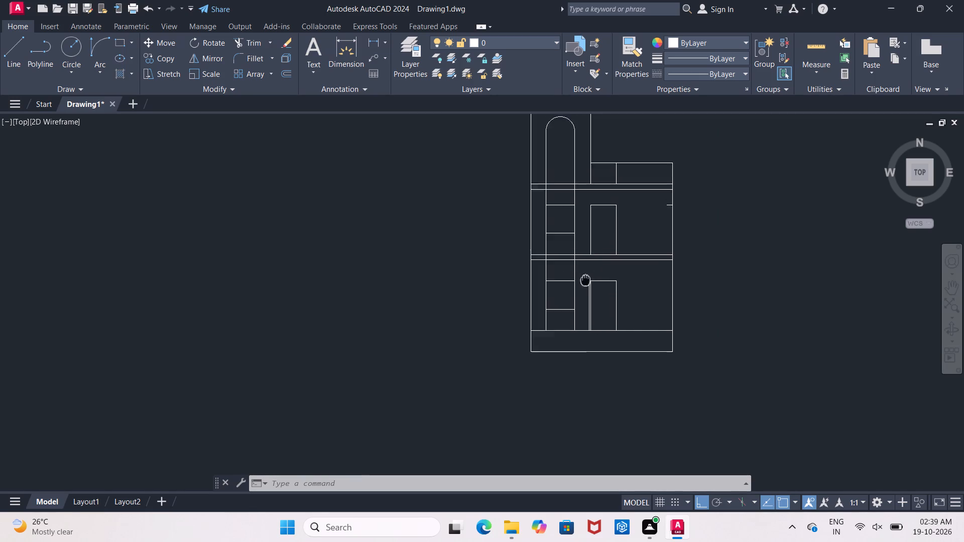
{"action": "middle_click_drag", "start_coordinate": [583, 288], "coordinate": [573, 322]}
{"action": "scroll", "coordinate": [540, 209], "scroll_direction": "up", "scroll_amount": 1}
{"action": "middle_click", "coordinate": [540, 209]}
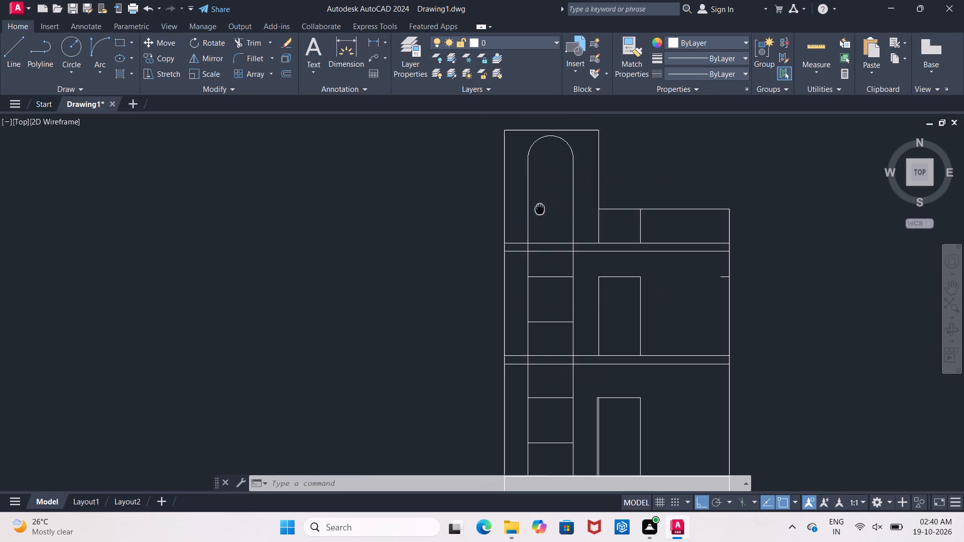
{"action": "scroll", "coordinate": [540, 209], "scroll_direction": "up", "scroll_amount": 1}
{"action": "middle_click_drag", "start_coordinate": [540, 209], "coordinate": [491, 290]}
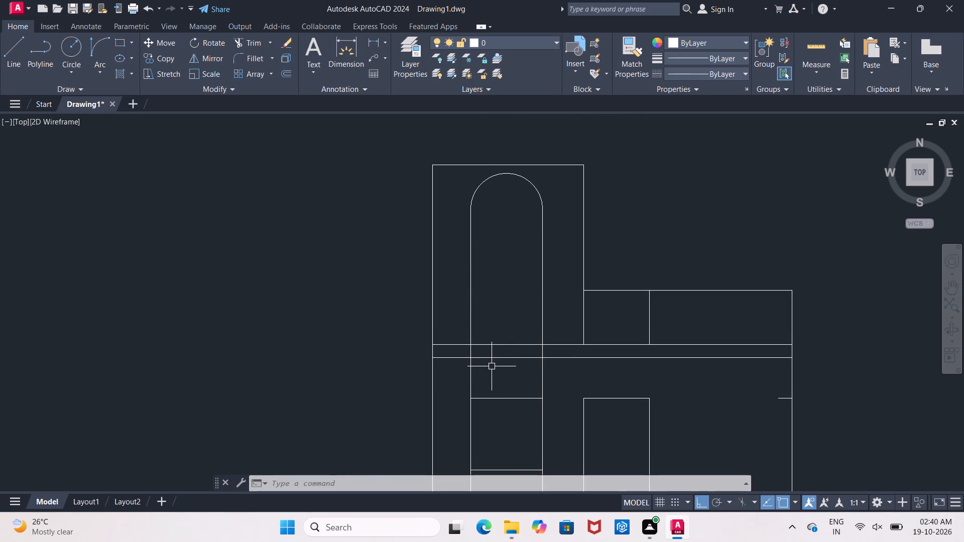
{"action": "type", "text": "tr"}
{"action": "key", "text": "space"}
{"action": "key", "text": "space"}
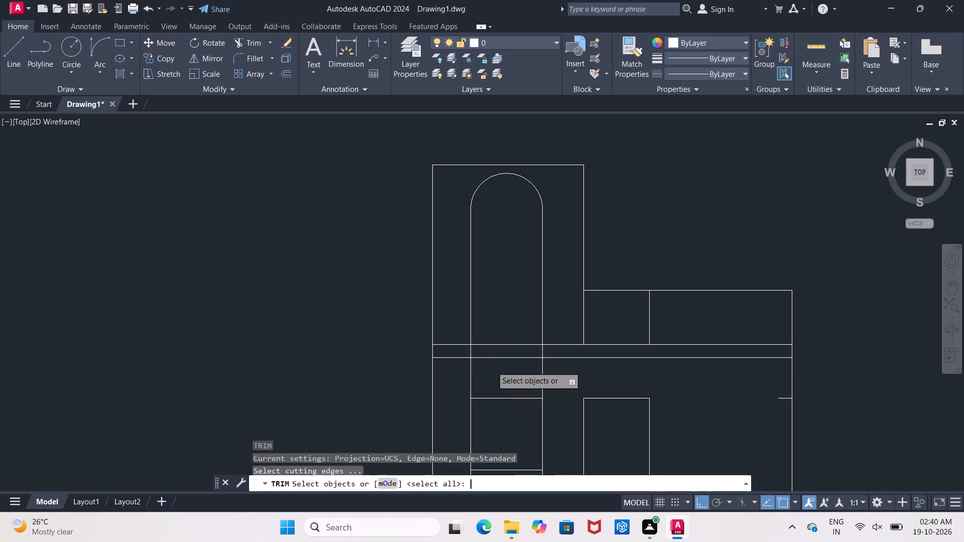
{"action": "scroll", "coordinate": [480, 357], "scroll_direction": "up", "scroll_amount": 2}
{"action": "left_click", "coordinate": [449, 339]}
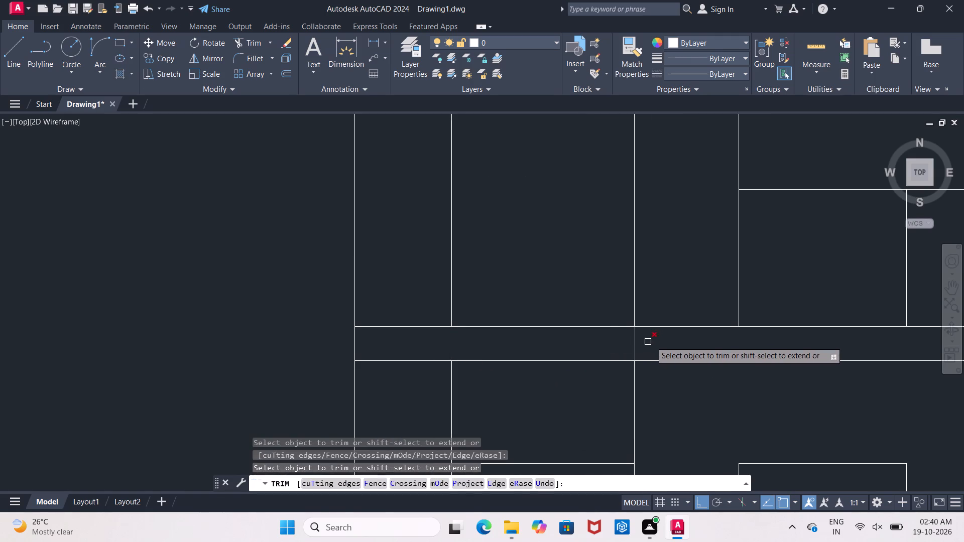
{"action": "left_click", "coordinate": [635, 344]}
{"action": "scroll", "coordinate": [632, 345], "scroll_direction": "down", "scroll_amount": 3}
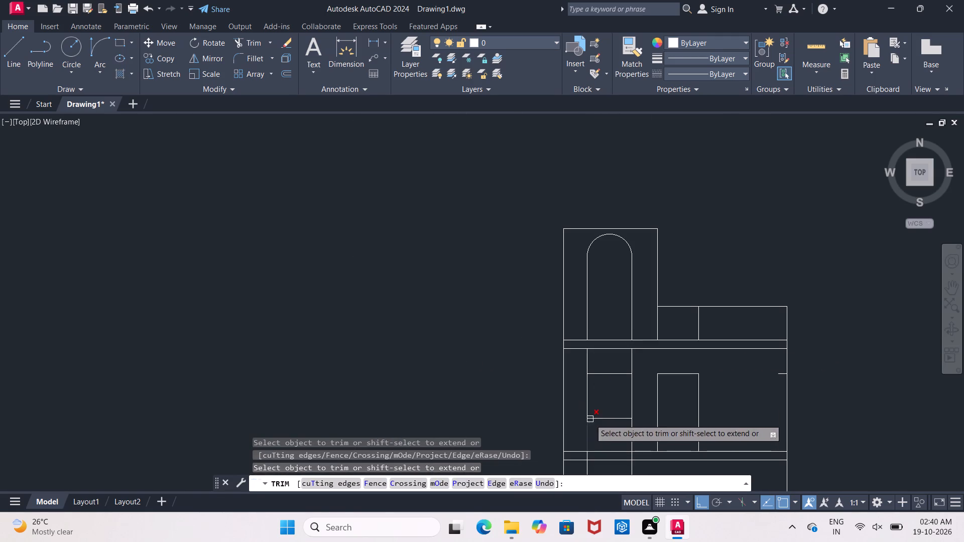
{"action": "middle_click_drag", "start_coordinate": [590, 419], "coordinate": [568, 361]}
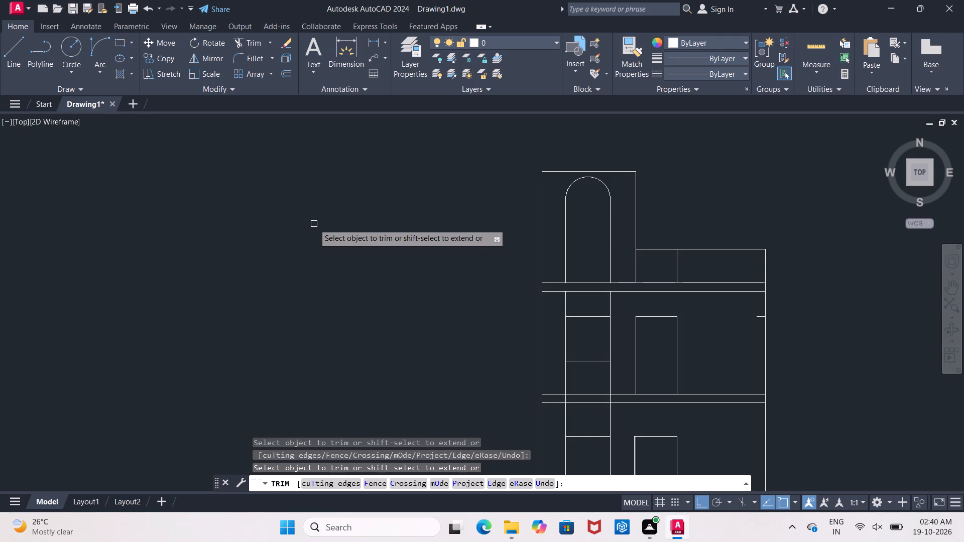
{"action": "key", "text": "Escape"}
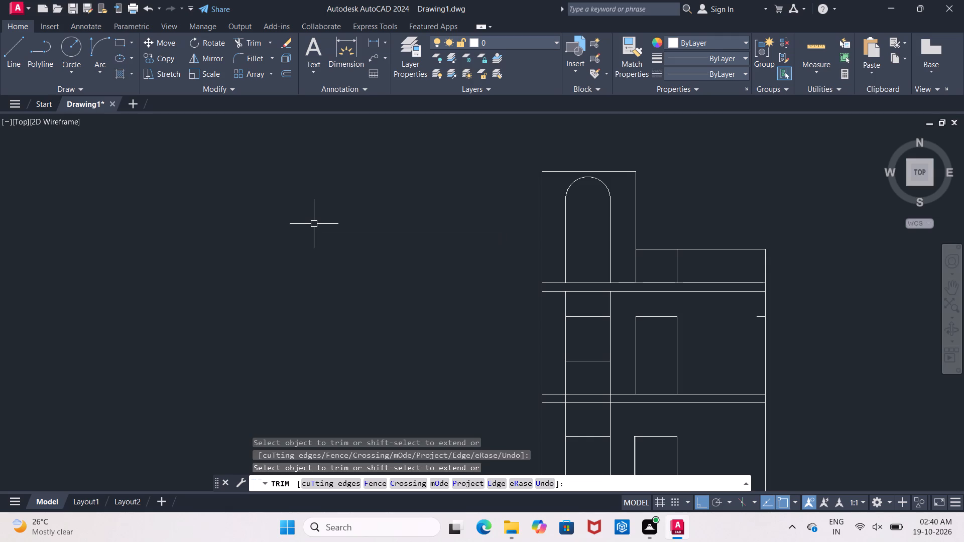
Offset the window strip's left jamb line 2' inward to form a vertical centre line below the top slab.
{"action": "key", "text": "o"}
{"action": "key", "text": "Return"}
{"action": "type", "text": "2'"}
{"action": "key", "text": "Return"}
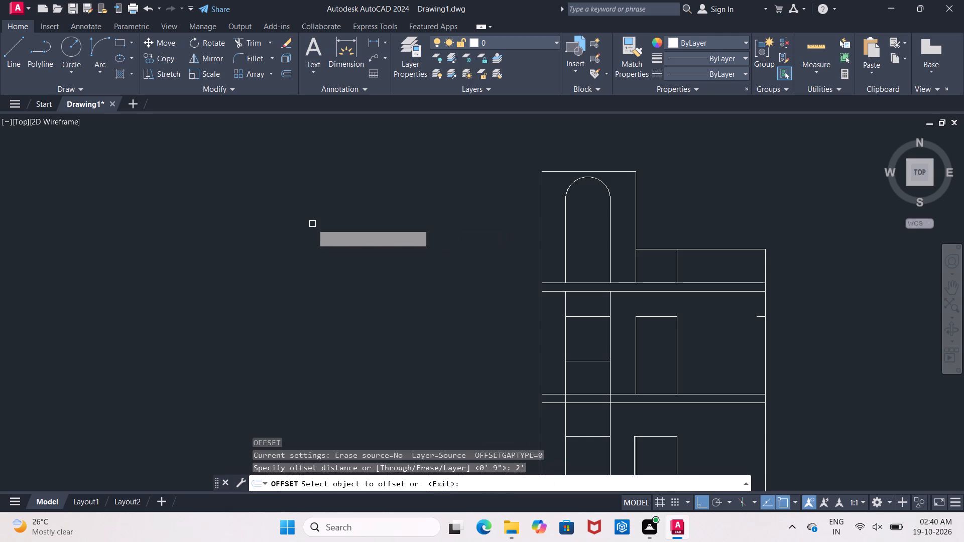
{"action": "scroll", "coordinate": [567, 358], "scroll_direction": "up", "scroll_amount": 2}
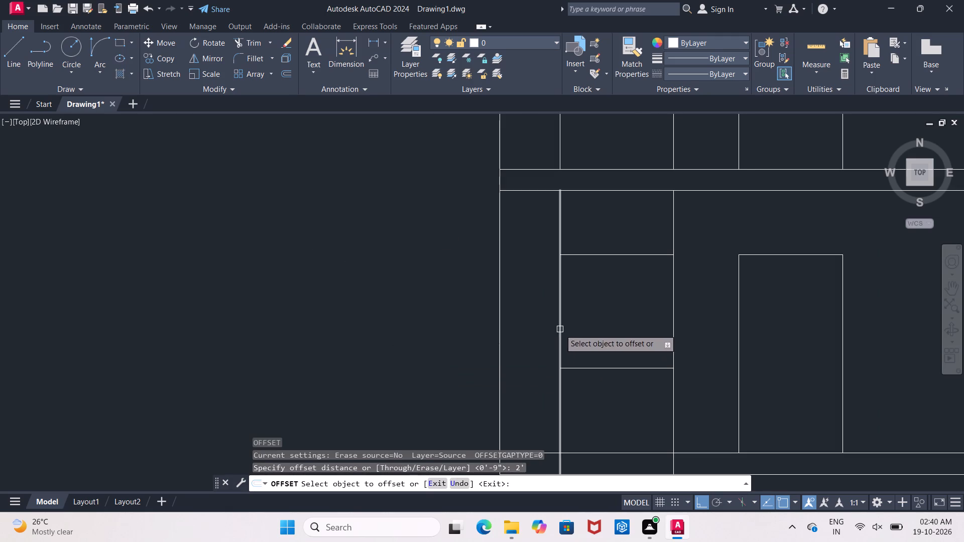
{"action": "left_click", "coordinate": [560, 329]}
{"action": "left_click", "coordinate": [647, 332]}
{"action": "key", "text": "Escape"}
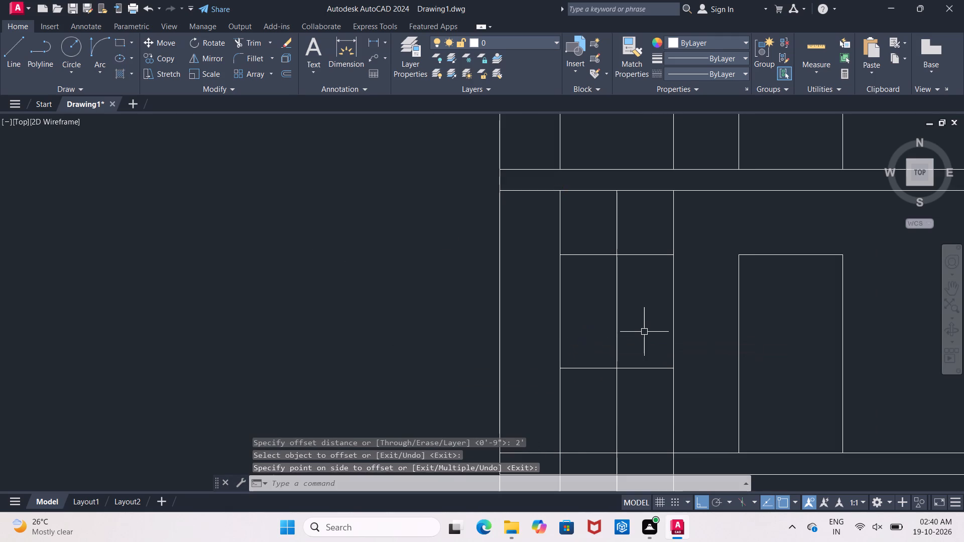
Offset the window strip's vertical centre line 1" to each side.
{"action": "key", "text": "o"}
{"action": "key", "text": "Return"}
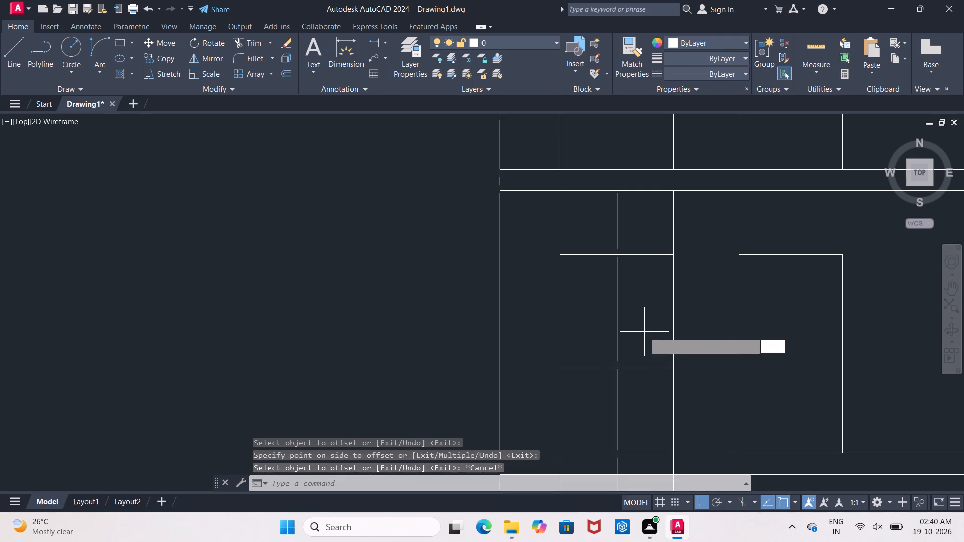
{"action": "type", "text": "1\""}
{"action": "key", "text": "Return"}
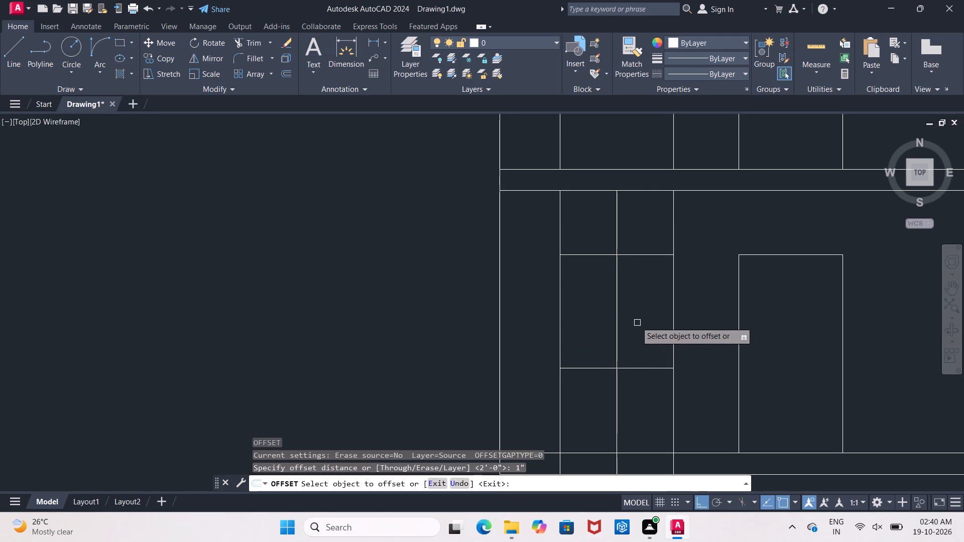
{"action": "left_click", "coordinate": [618, 318]}
{"action": "left_click", "coordinate": [600, 325]}
{"action": "scroll", "coordinate": [617, 334], "scroll_direction": "up", "scroll_amount": 2}
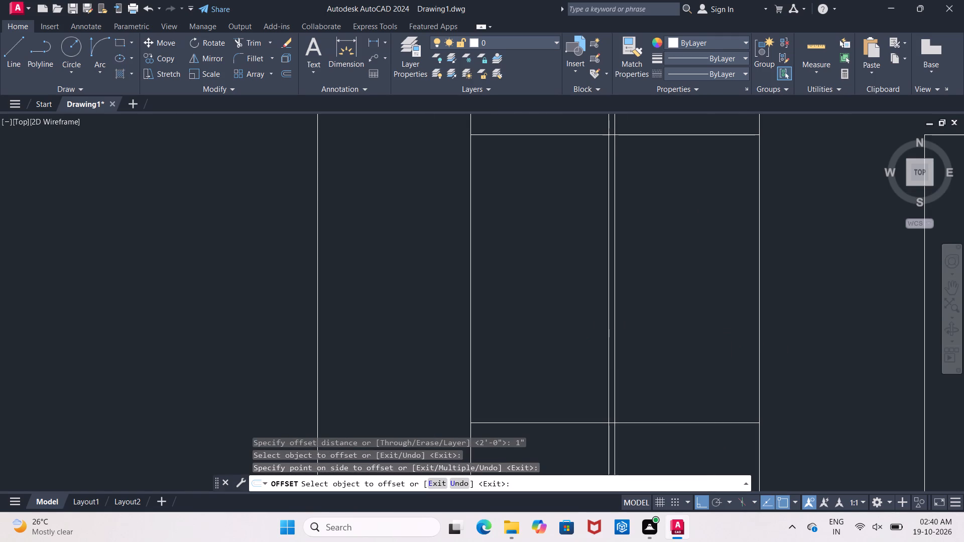
{"action": "left_click", "coordinate": [617, 334]}
{"action": "left_click", "coordinate": [637, 339]}
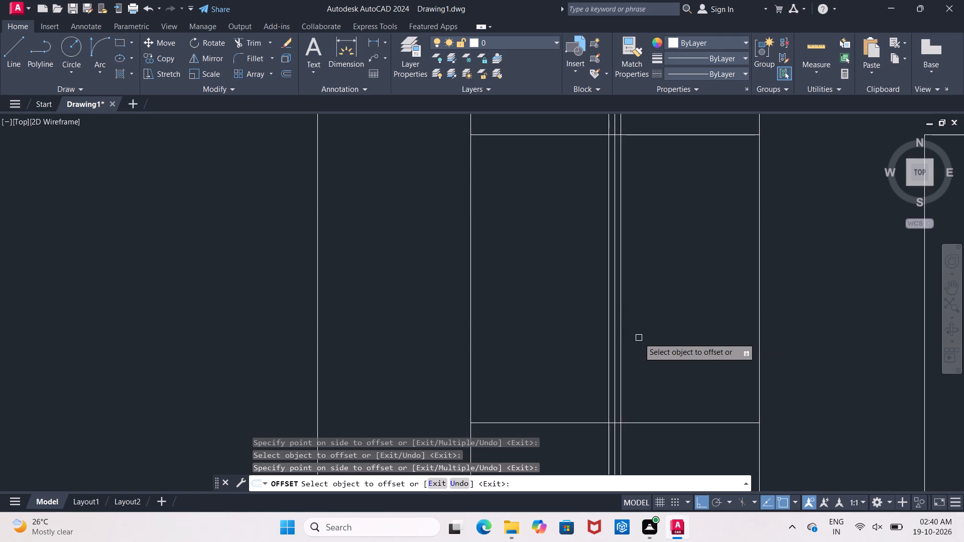
Offset the lower window's head line 2" downward.
{"action": "scroll", "coordinate": [634, 331], "scroll_direction": "down", "scroll_amount": 5}
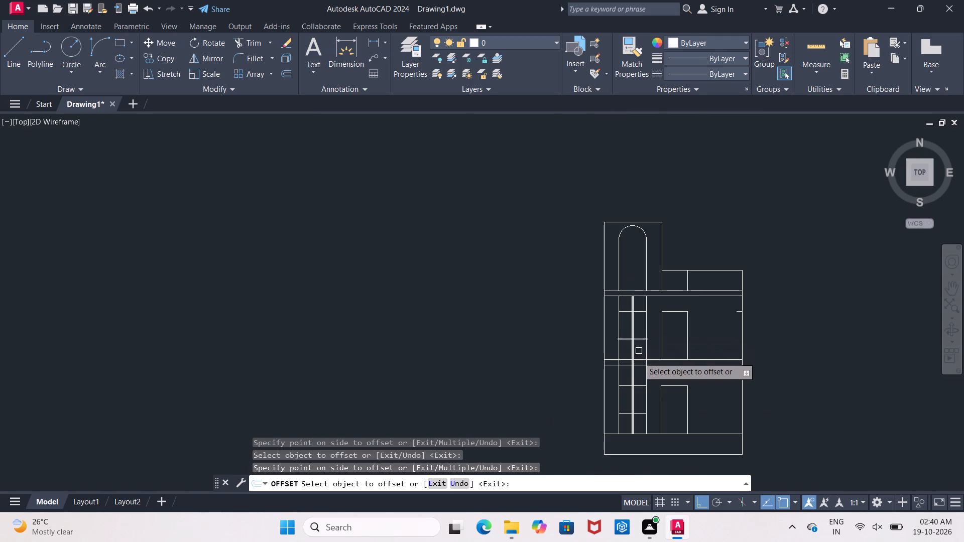
{"action": "scroll", "coordinate": [638, 426], "scroll_direction": "up", "scroll_amount": 3}
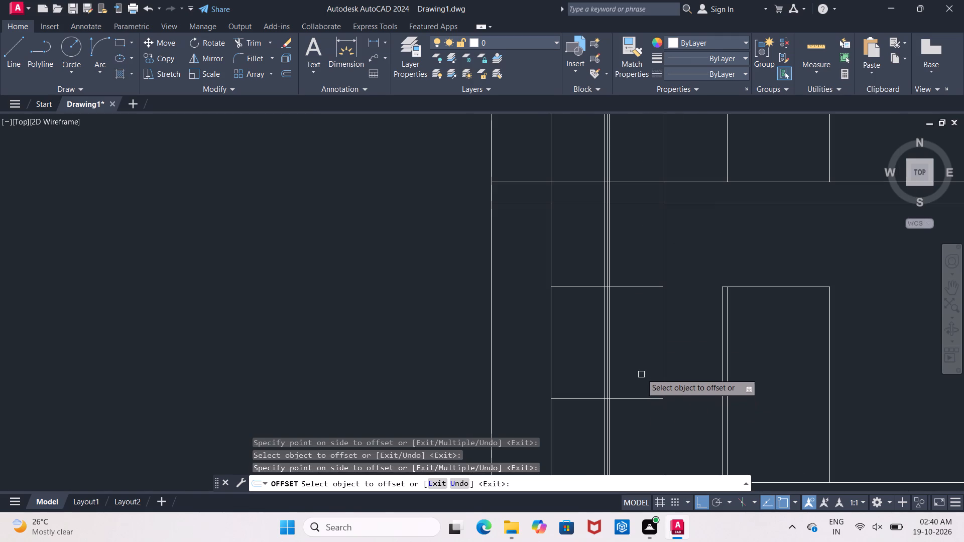
{"action": "left_click", "coordinate": [629, 288]}
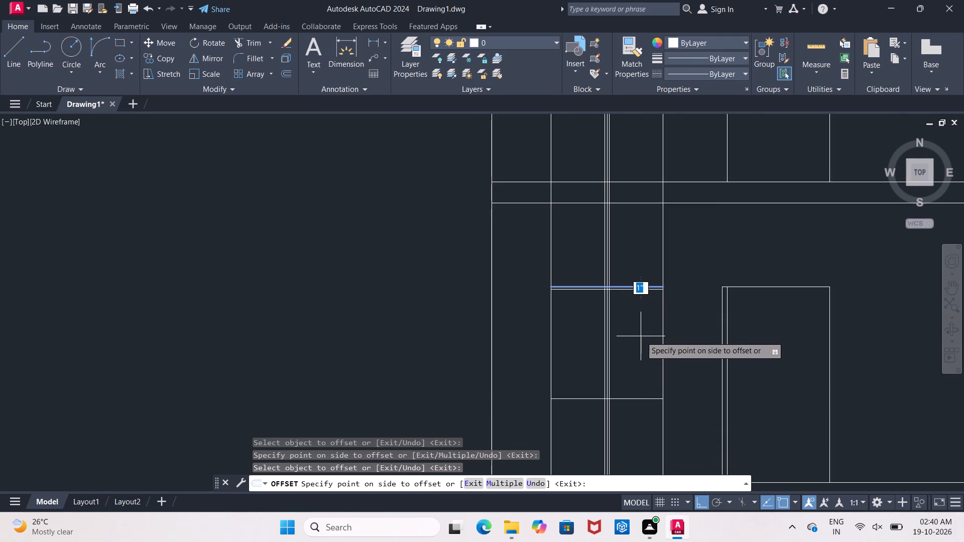
{"action": "key", "text": "BackSpace"}
{"action": "type", "text": "2\""}
{"action": "key", "text": "Return"}
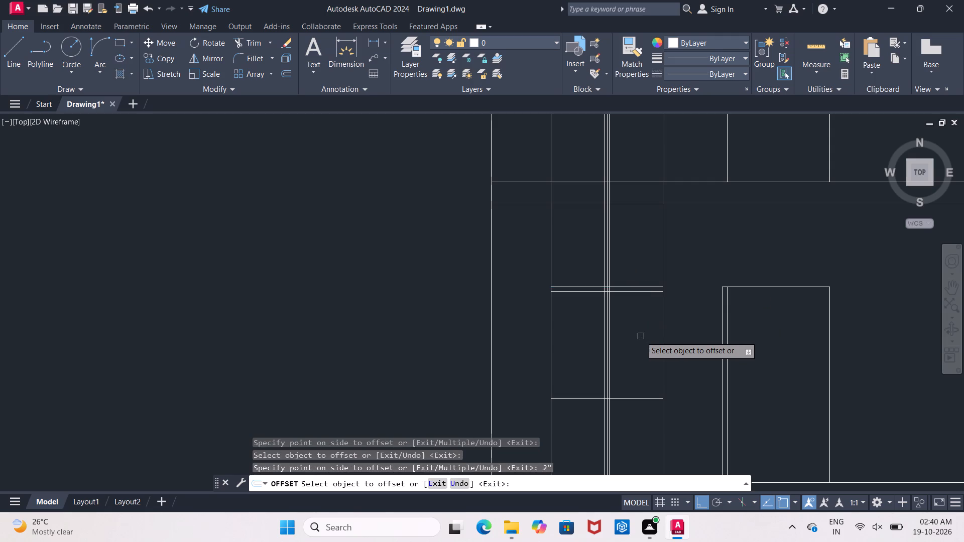
Offset the lower window's sill line 1" upward and its left and right jamb lines 1" inward.
{"action": "left_click", "coordinate": [641, 336]}
{"action": "left_click", "coordinate": [632, 400]}
{"action": "left_click", "coordinate": [626, 339]}
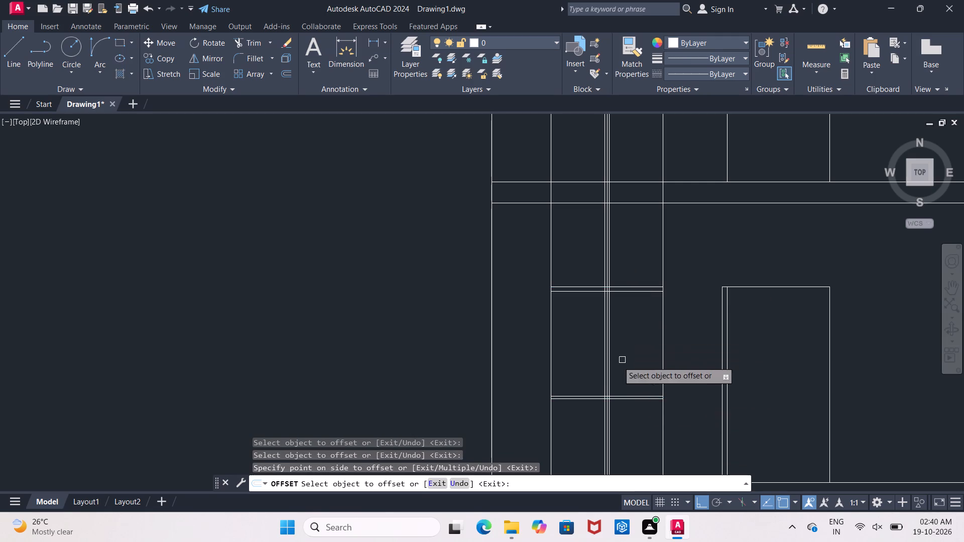
{"action": "left_click", "coordinate": [551, 347]}
{"action": "left_click", "coordinate": [599, 357]}
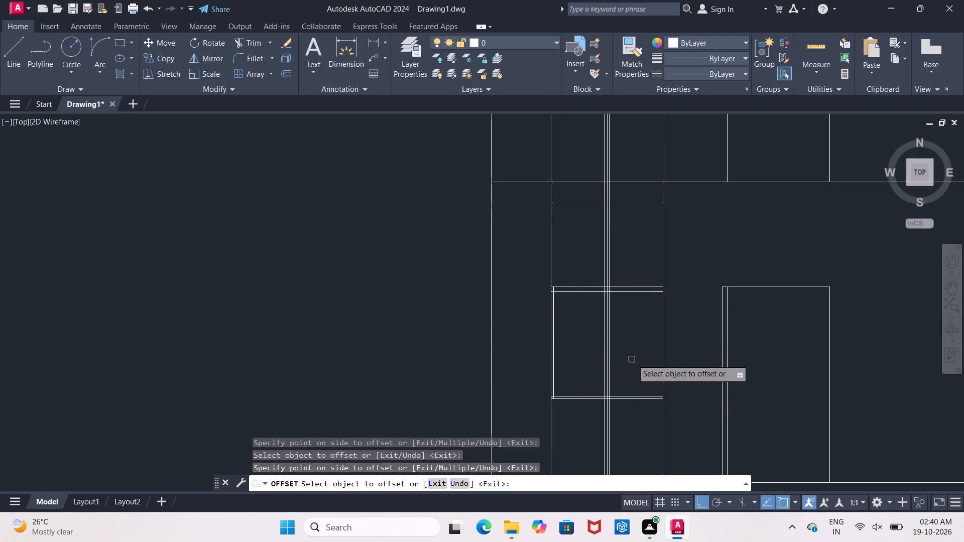
{"action": "left_click", "coordinate": [664, 360]}
{"action": "left_click", "coordinate": [612, 362]}
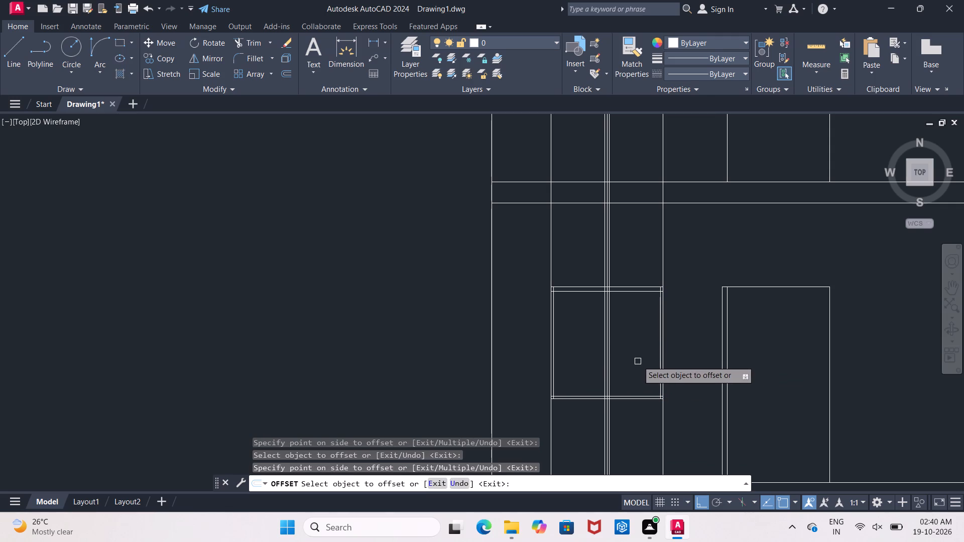
Offset each of the lower window's two new inner jamb lines another 1" inward.
{"action": "scroll", "coordinate": [555, 362], "scroll_direction": "up", "scroll_amount": 3}
{"action": "left_click", "coordinate": [549, 353]}
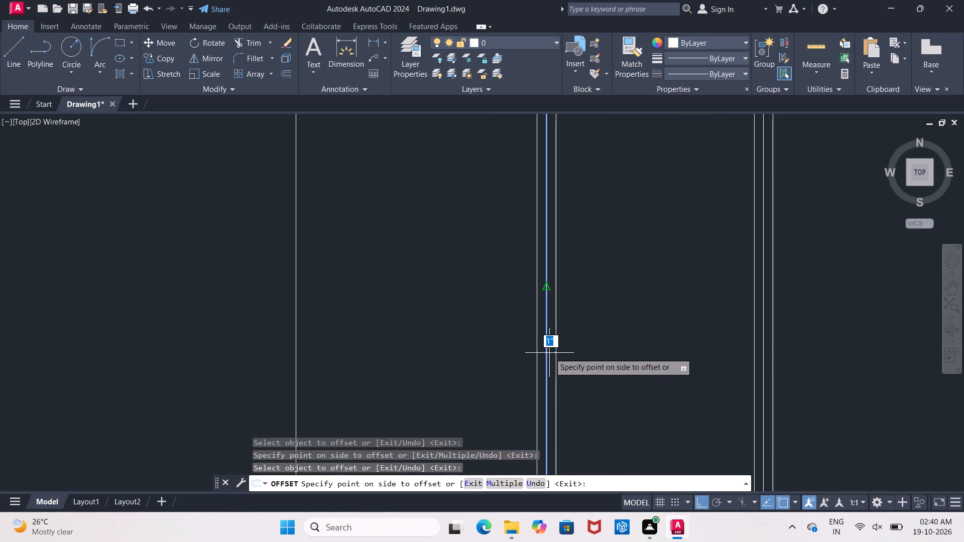
{"action": "left_click", "coordinate": [580, 365]}
{"action": "scroll", "coordinate": [584, 365], "scroll_direction": "down", "scroll_amount": 3}
{"action": "scroll", "coordinate": [675, 369], "scroll_direction": "up", "scroll_amount": 2}
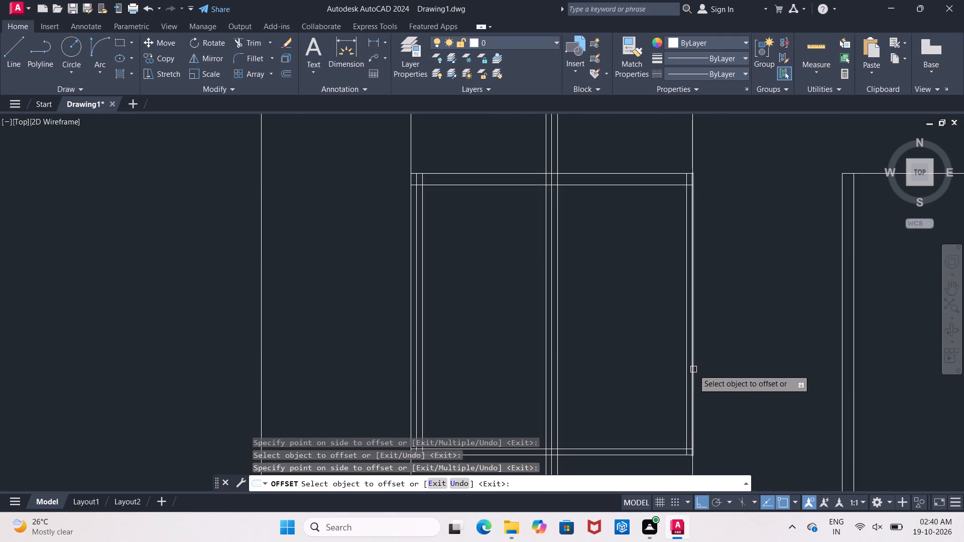
{"action": "left_click", "coordinate": [688, 371]}
{"action": "left_click", "coordinate": [636, 373]}
{"action": "key", "text": "Escape"}
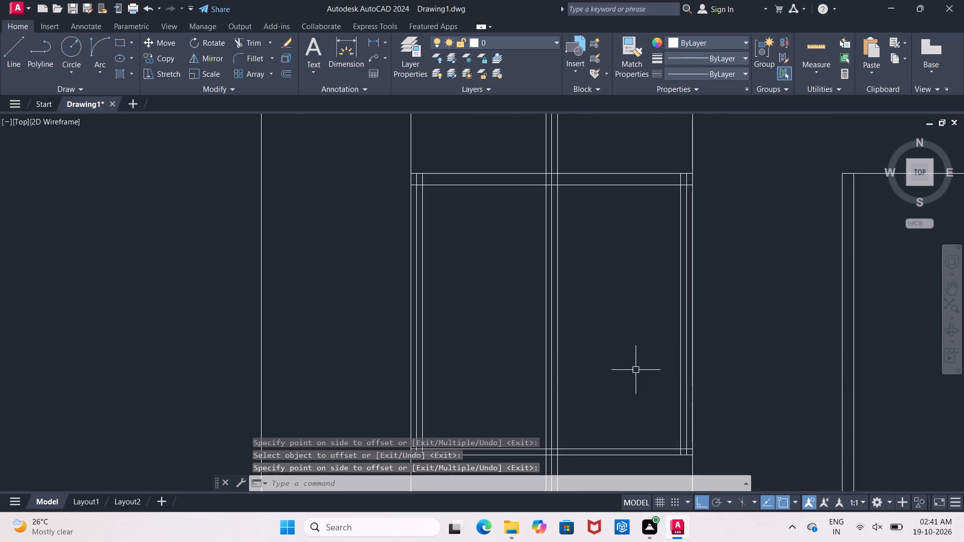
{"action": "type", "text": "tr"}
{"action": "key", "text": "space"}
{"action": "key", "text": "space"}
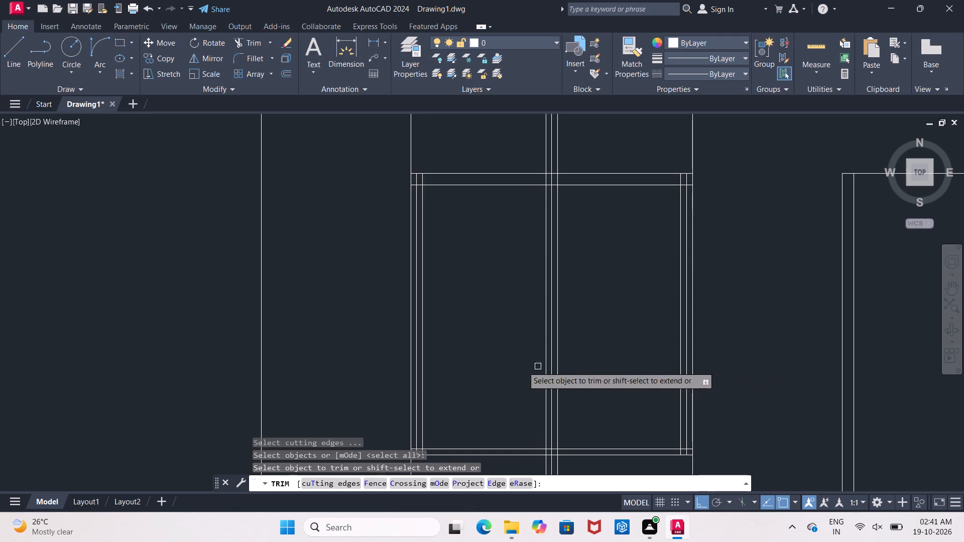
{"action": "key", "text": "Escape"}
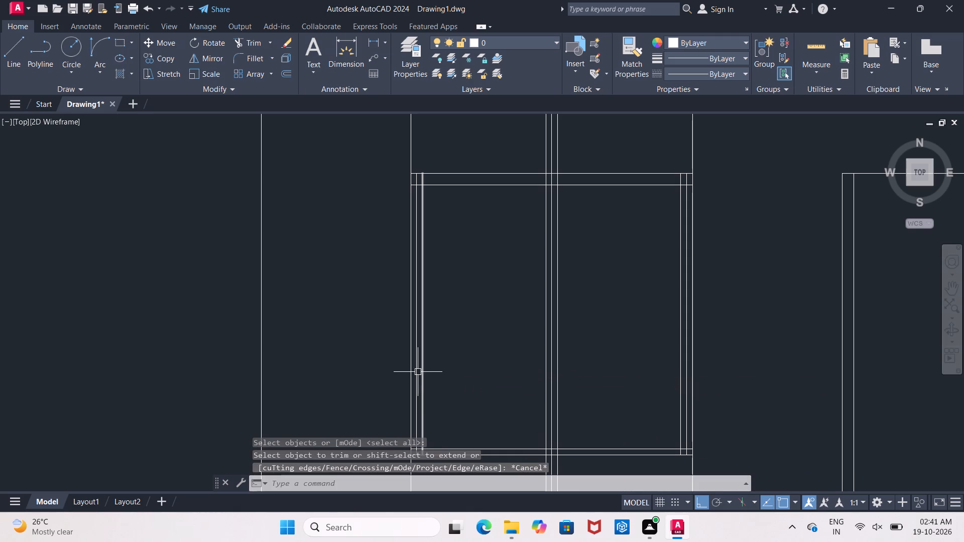
Delete the intermediate vertical frame line beside each jamb of the lower window, keeping the innermost lines.
{"action": "left_click", "coordinate": [417, 372]}
{"action": "key", "text": "Delete"}
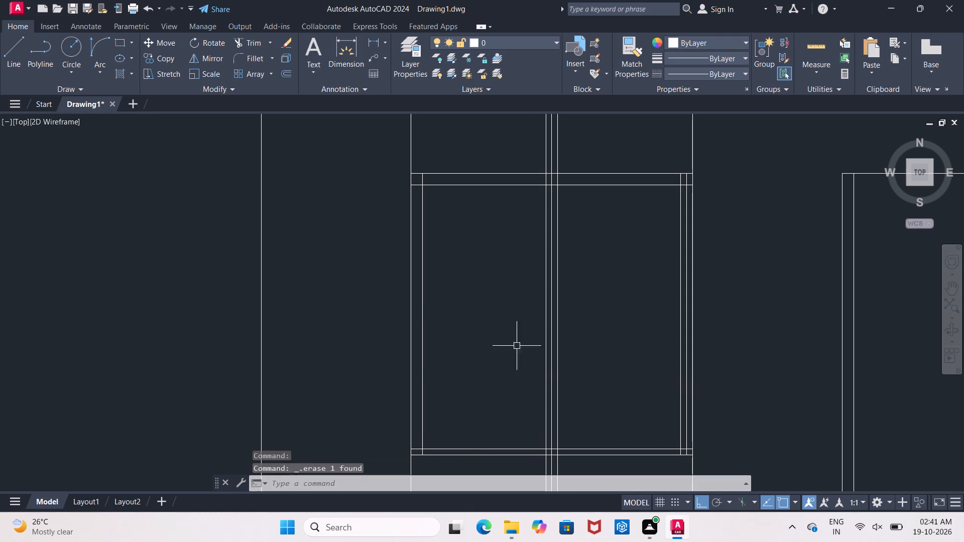
{"action": "left_click", "coordinate": [687, 376]}
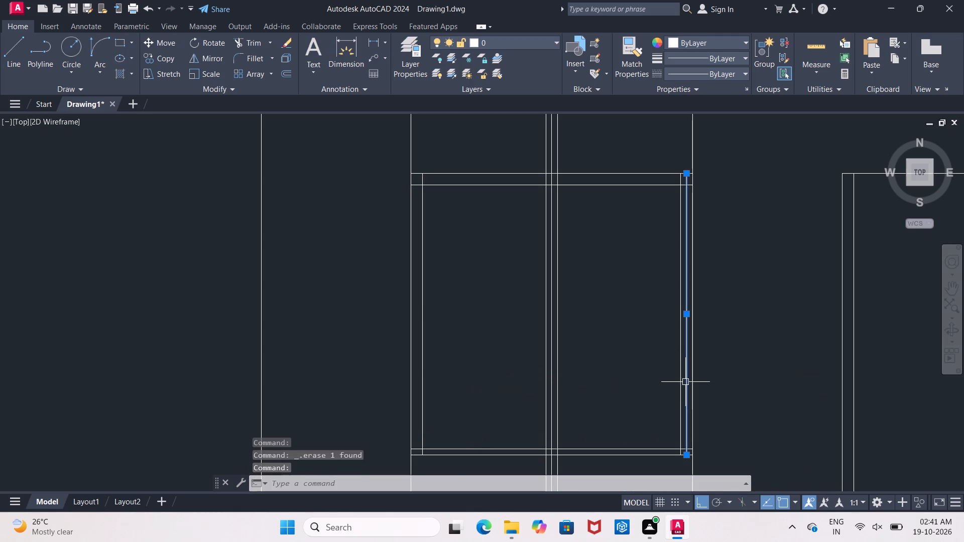
{"action": "key", "text": "Delete"}
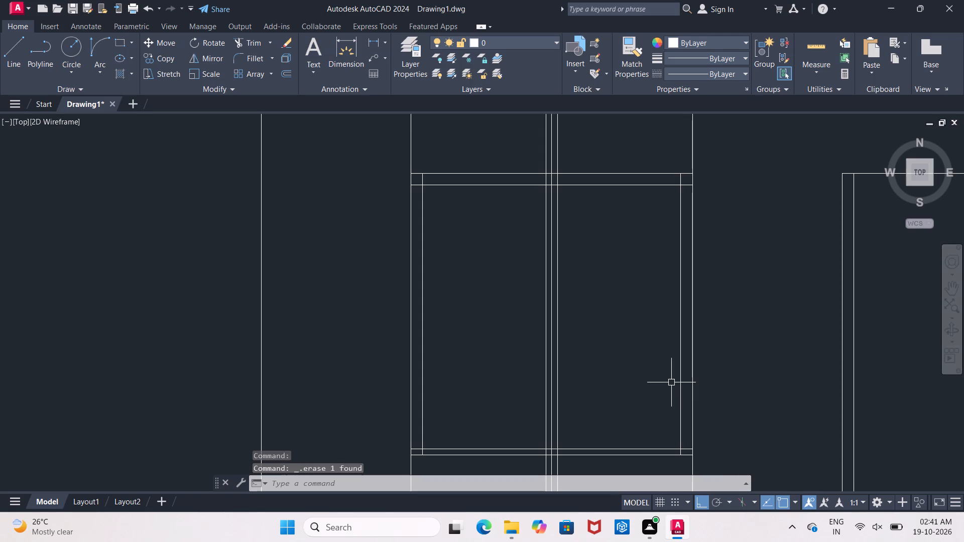
{"action": "key", "text": "Escape"}
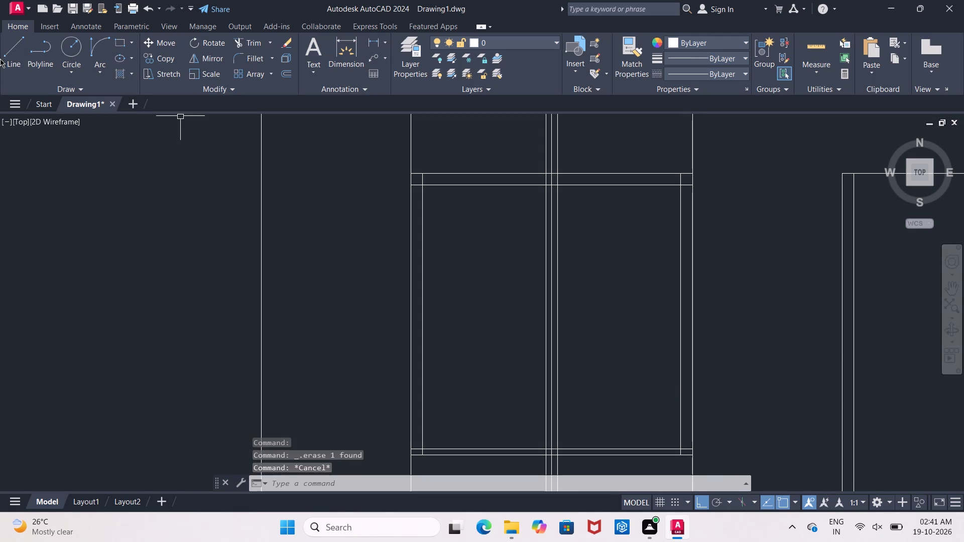
Measure the lower window's clear height between the inner head and sill frame lines along the right inner jamb line.
{"action": "left_click", "coordinate": [375, 41]}
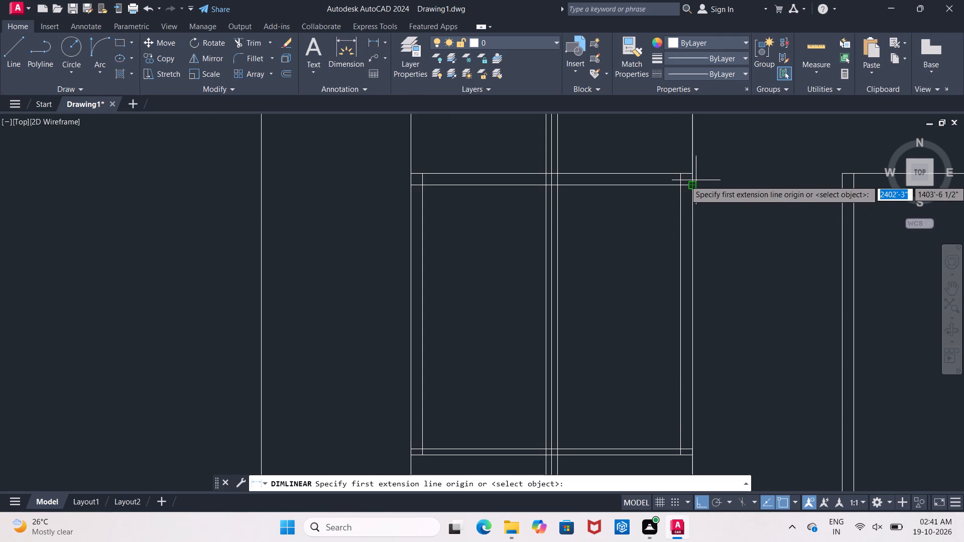
{"action": "left_click", "coordinate": [684, 188]}
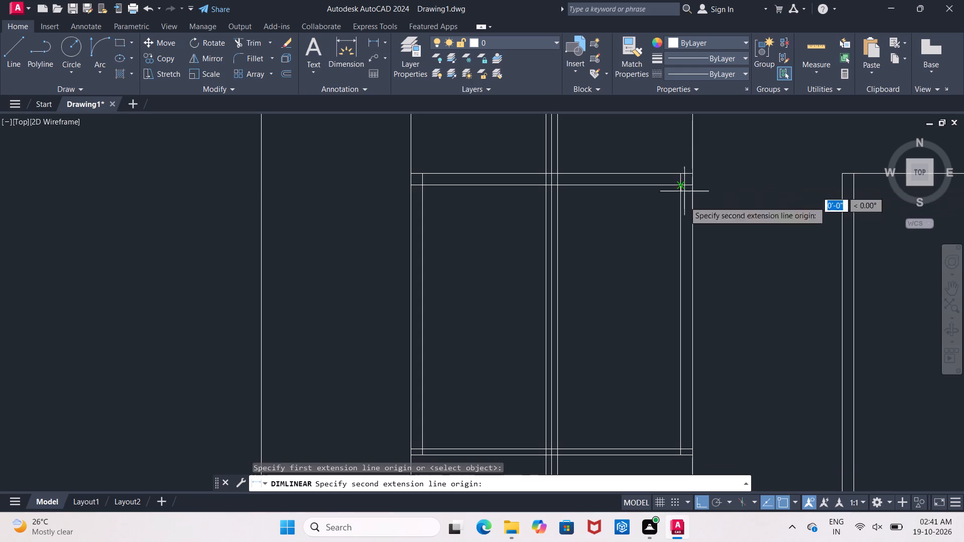
{"action": "left_click", "coordinate": [679, 448]}
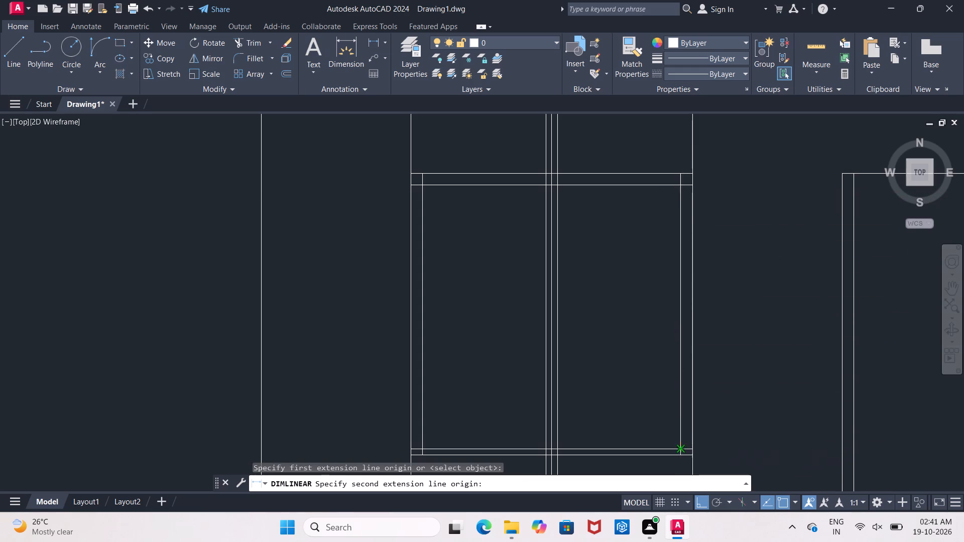
{"action": "key", "text": "Escape"}
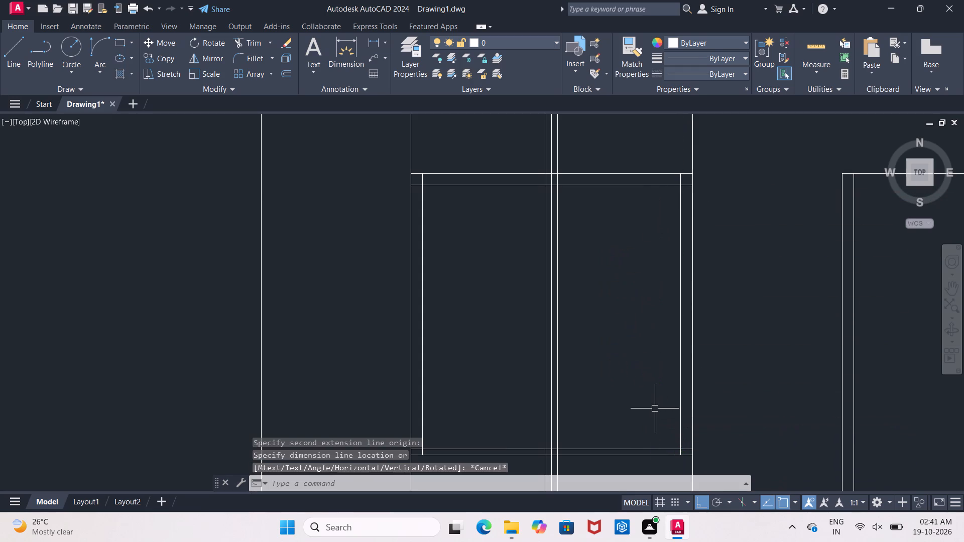
Switch to Calculator, compute 3.9 ÷ 2, and close it.
{"action": "type", "text": "3.9/2"}
{"action": "key", "text": "Return"}
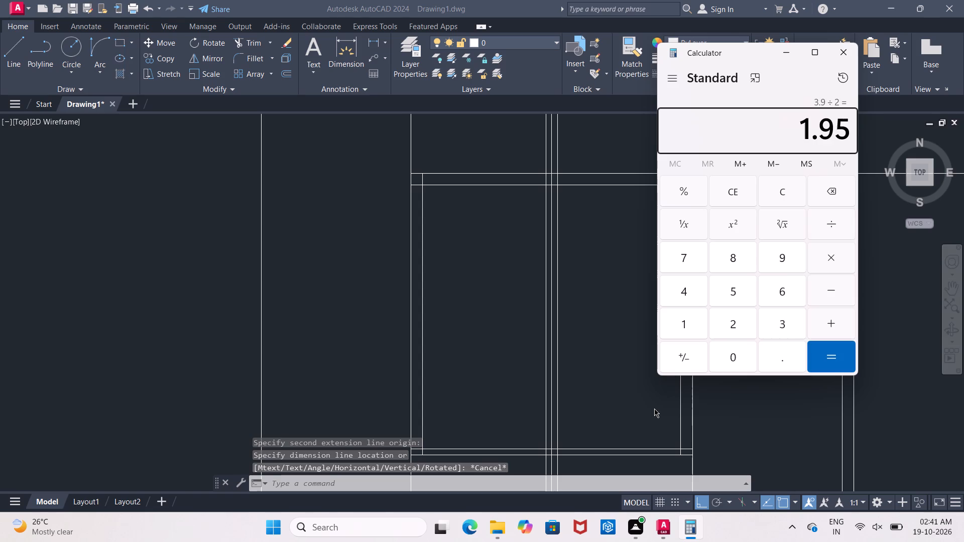
{"action": "left_click", "coordinate": [850, 58]}
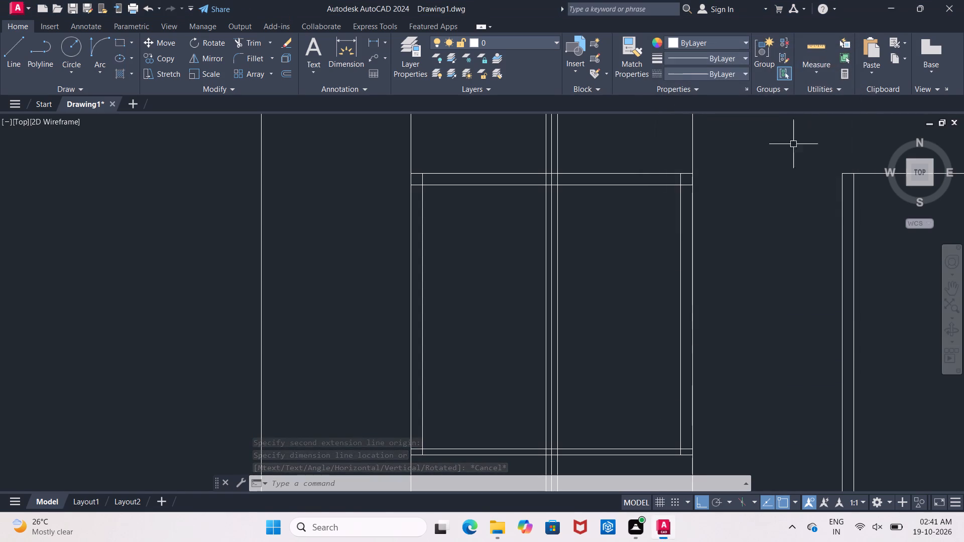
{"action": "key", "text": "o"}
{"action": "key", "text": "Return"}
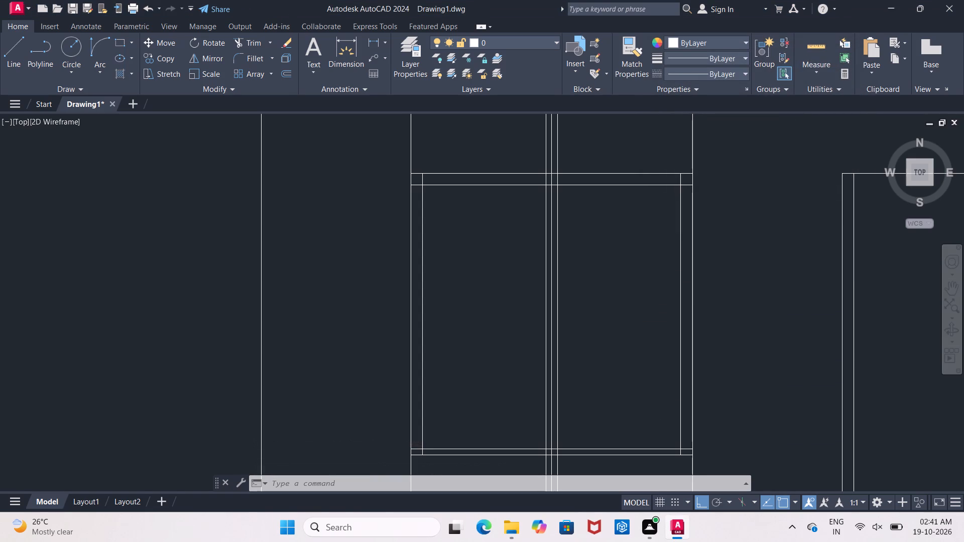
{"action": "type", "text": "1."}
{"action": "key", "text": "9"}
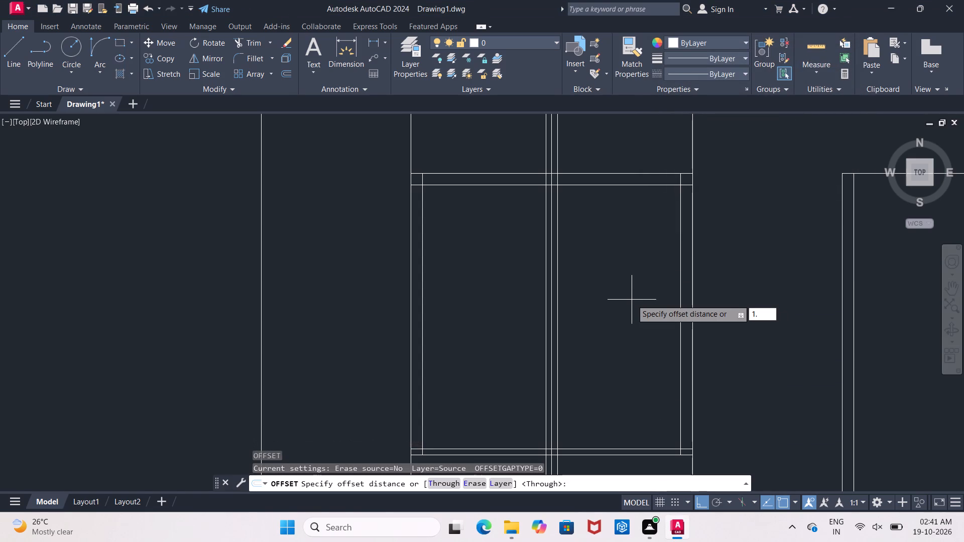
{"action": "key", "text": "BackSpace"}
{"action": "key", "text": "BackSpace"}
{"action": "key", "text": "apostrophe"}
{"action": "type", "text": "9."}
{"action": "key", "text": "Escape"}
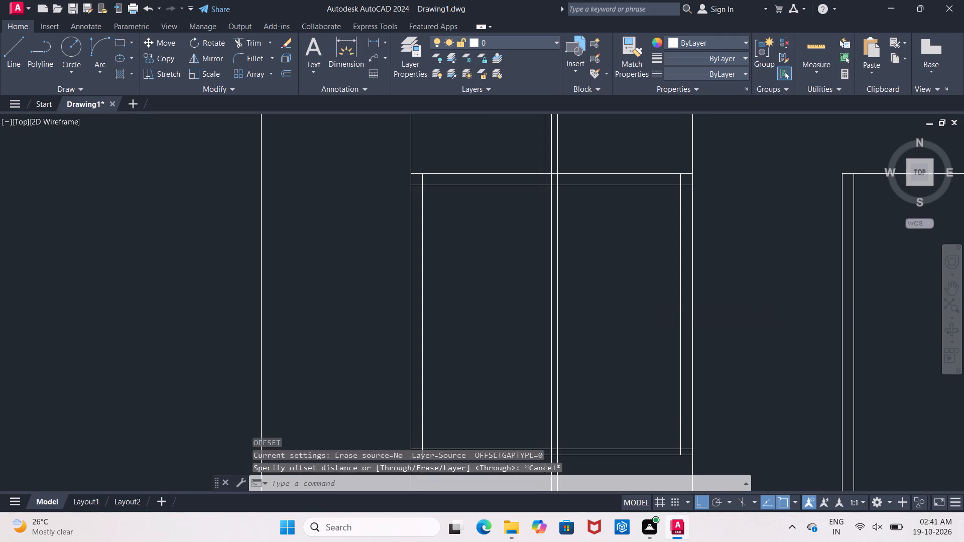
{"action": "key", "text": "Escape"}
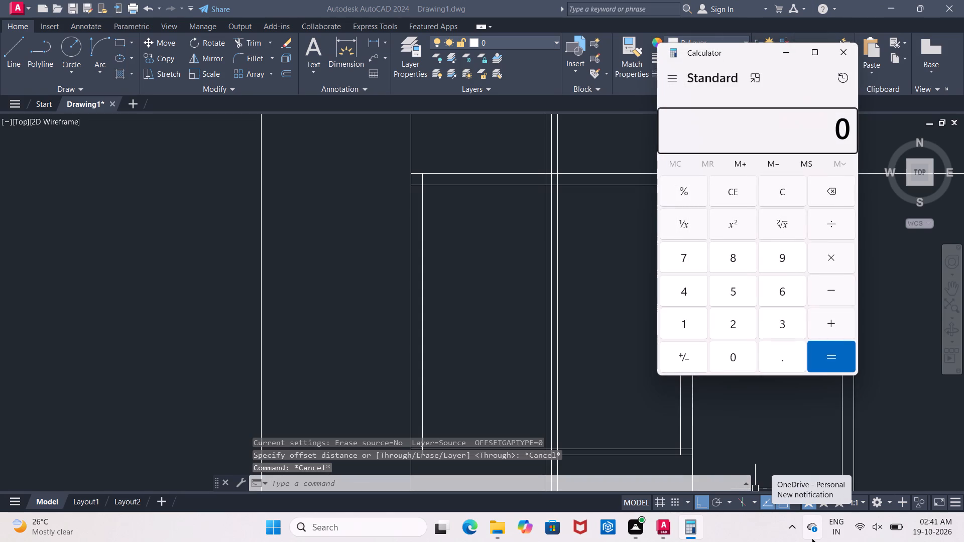
Switch to Calculator, compute 3.95 ÷ 2, and close it.
{"action": "type", "text": "3.95"}
{"action": "type", "text": "/2"}
{"action": "key", "text": "Return"}
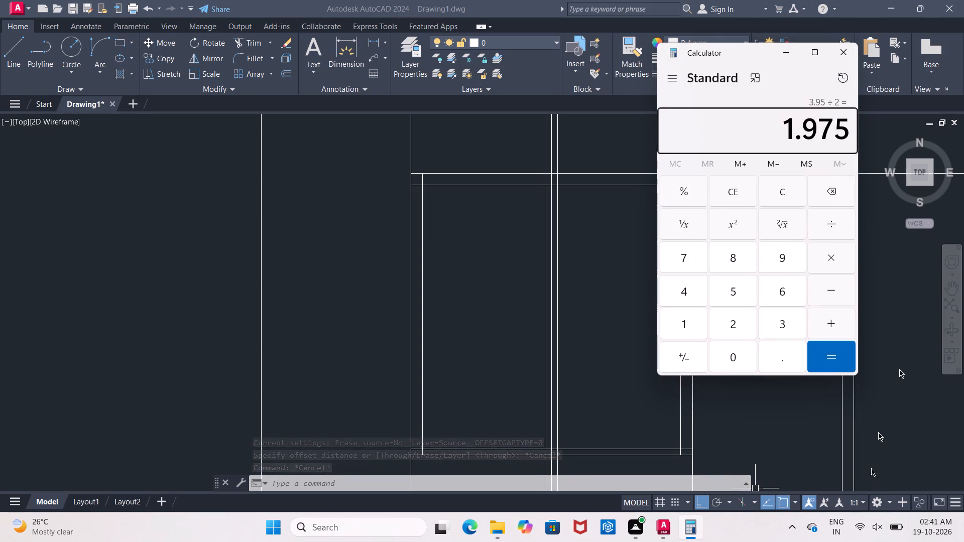
{"action": "left_click", "coordinate": [837, 54]}
{"action": "key", "text": "Escape"}
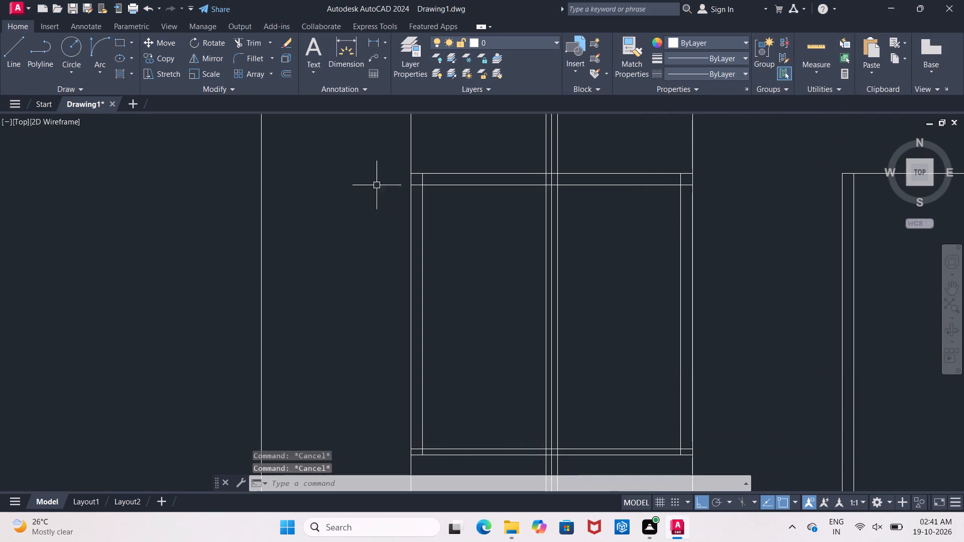
Measure the lower window's clear height between its inner head and sill frame lines again.
{"action": "left_click", "coordinate": [374, 44]}
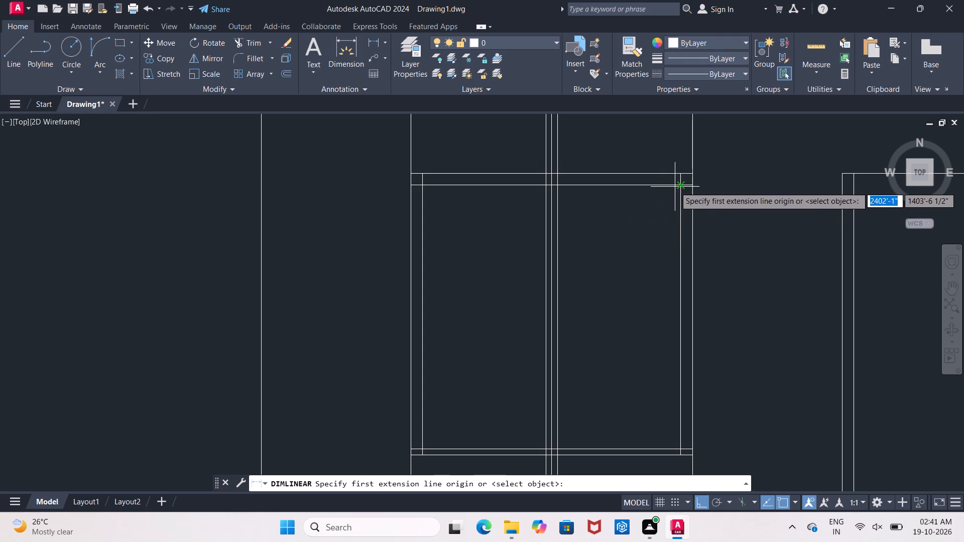
{"action": "left_click", "coordinate": [677, 187]}
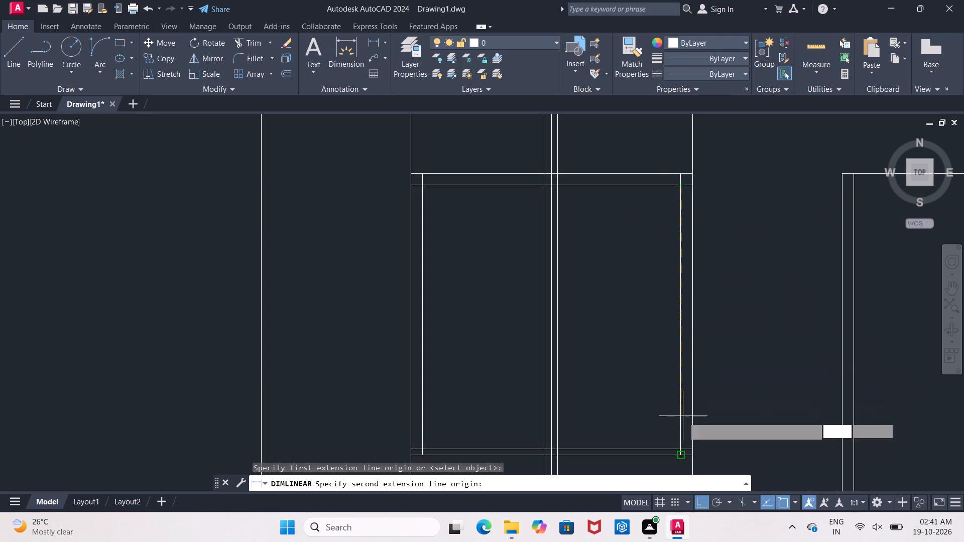
{"action": "left_click", "coordinate": [680, 448]}
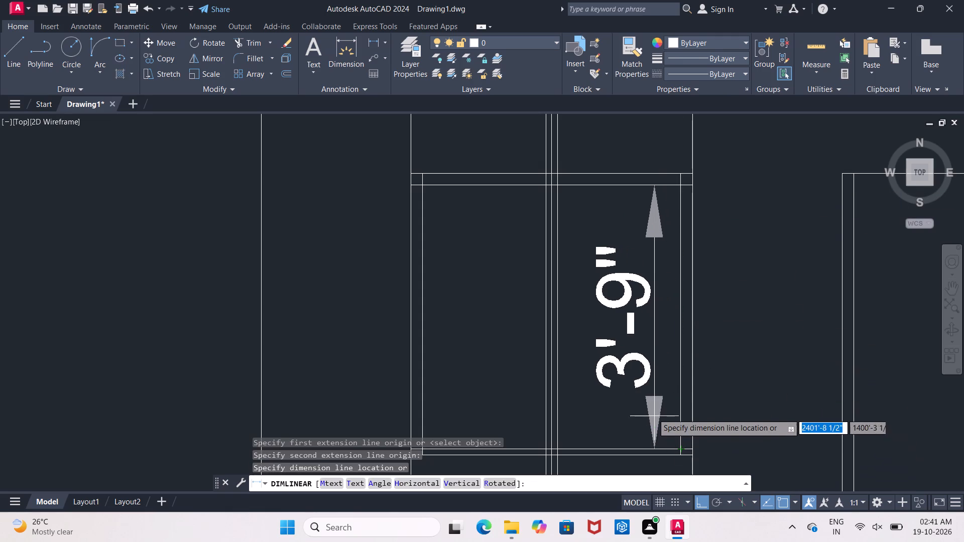
{"action": "key", "text": "Escape"}
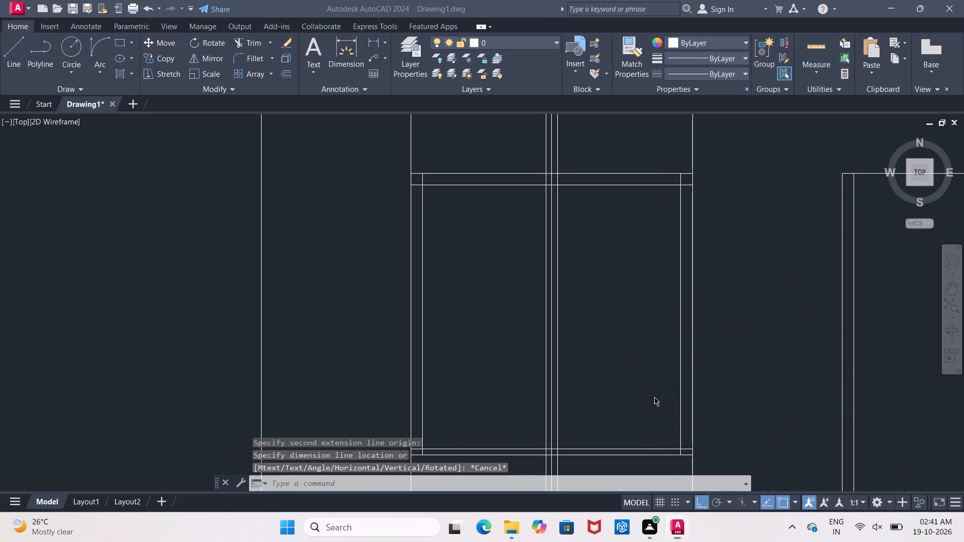
Switch to Calculator, compute 3.9 ÷ 2 again, and close it.
{"action": "type", "text": "3."}
{"action": "type", "text": "9/2"}
{"action": "key", "text": "Return"}
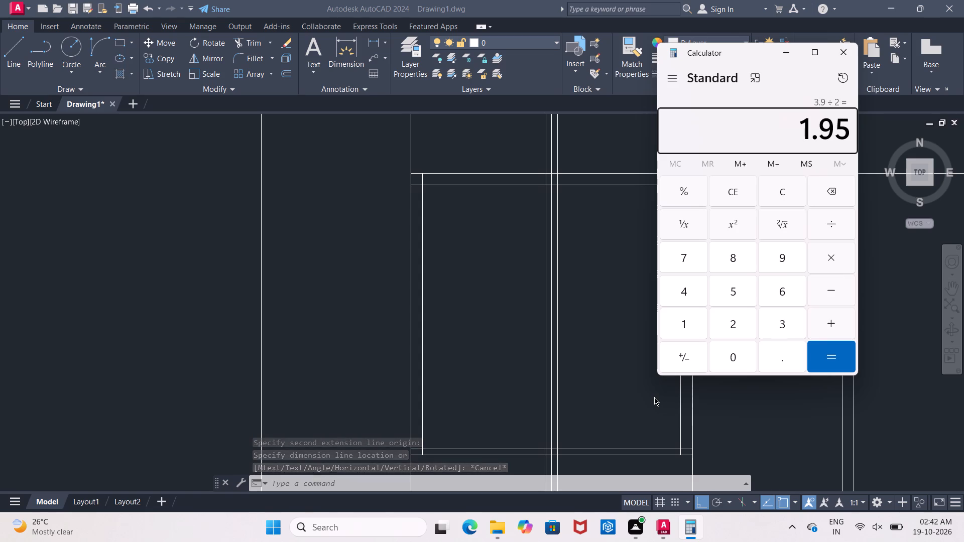
{"action": "left_click_drag", "start_coordinate": [835, 50], "coordinate": [837, 55]}
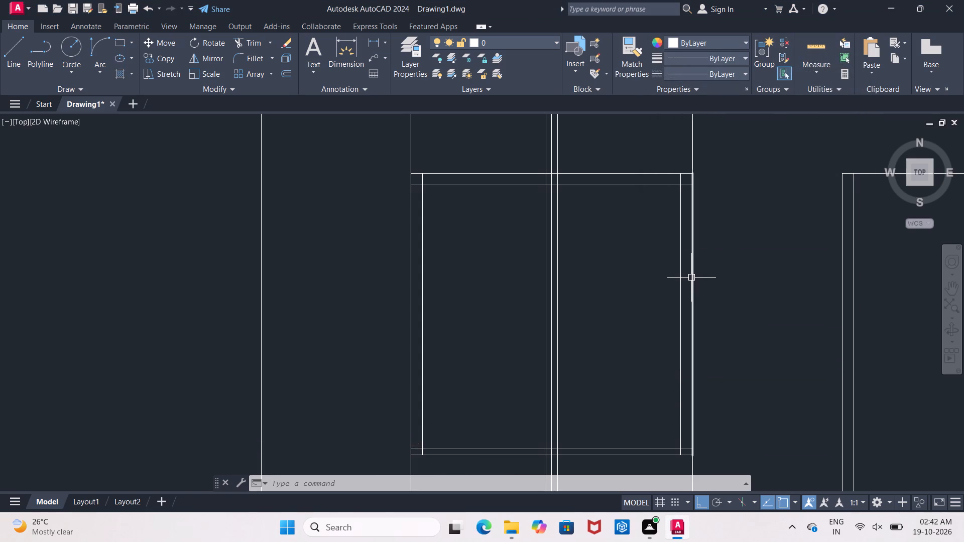
Offset the lower window's inner head line 1'9.5" downward to make a horizontal centre line.
{"action": "key", "text": "o"}
{"action": "key", "text": "Return"}
{"action": "key", "text": "1"}
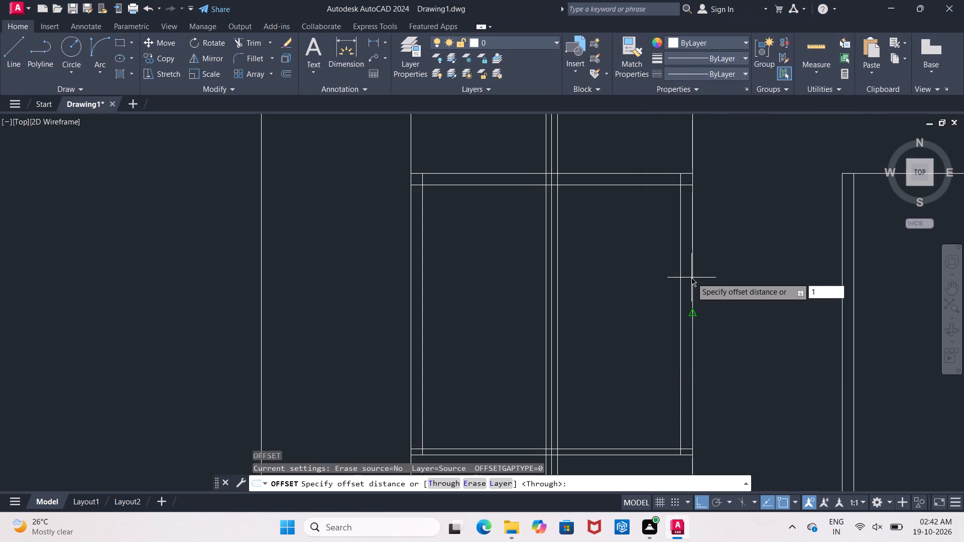
{"action": "key", "text": "apostrophe"}
{"action": "type", "text": "9.5"}
{"action": "key", "text": "shift+quotedbl"}
{"action": "key", "text": "Return"}
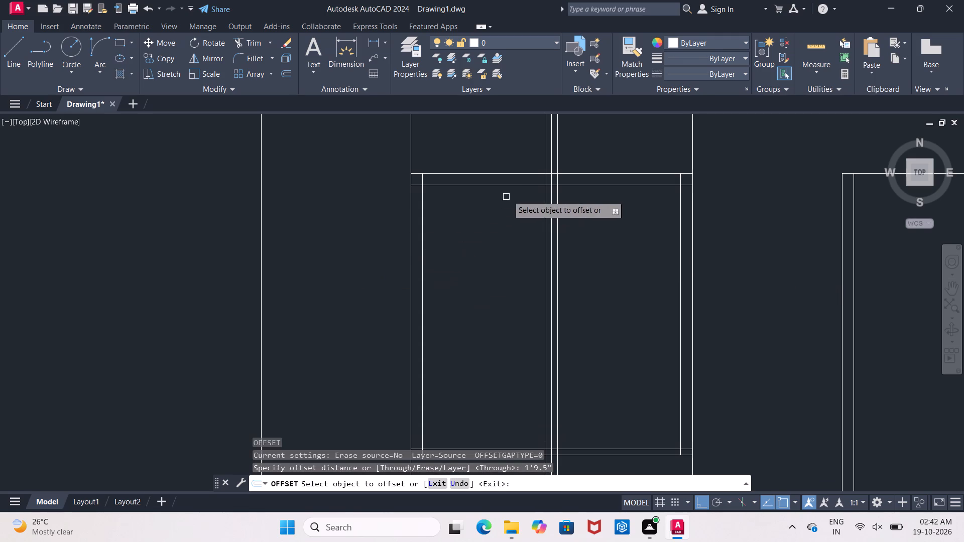
{"action": "left_click", "coordinate": [587, 183]}
{"action": "left_click_drag", "start_coordinate": [613, 319], "coordinate": [616, 328]}
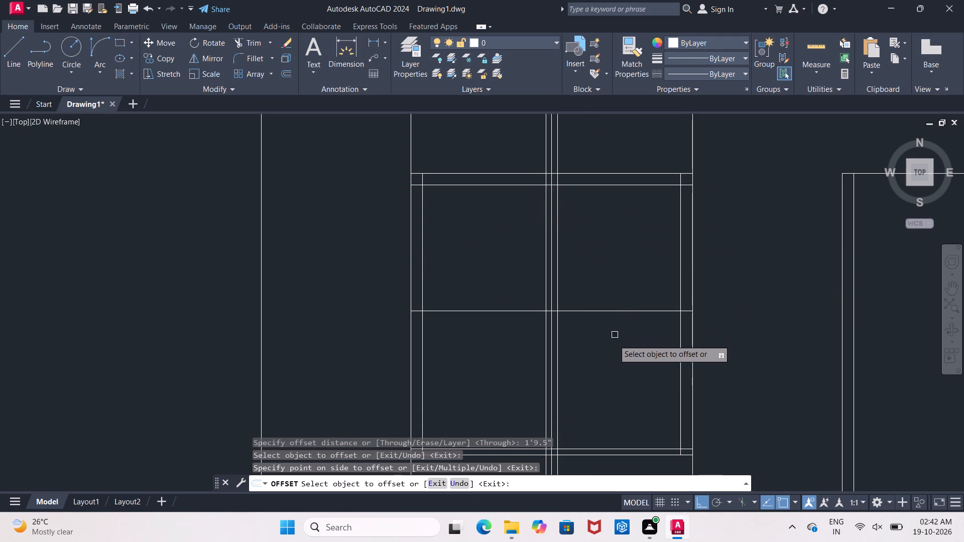
{"action": "key", "text": "Return"}
Offset the lower window's horizontal centre line by 1" both above and below to form a transom.
{"action": "key", "text": "Return"}
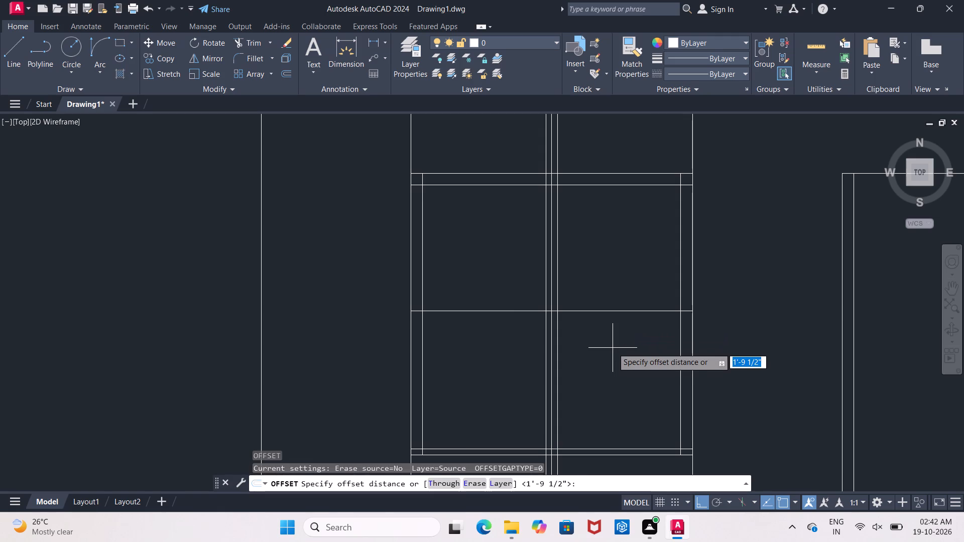
{"action": "type", "text": "1\""}
{"action": "key", "text": "Return"}
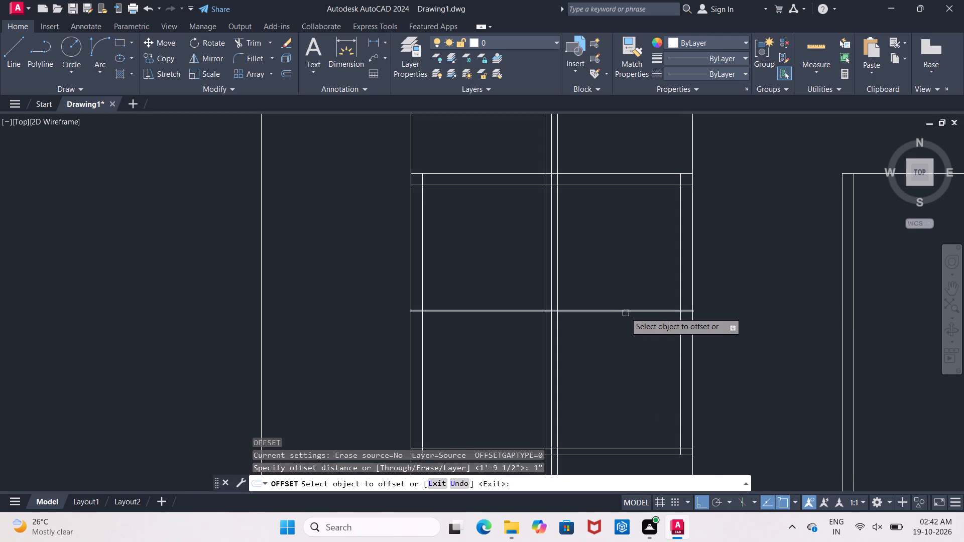
{"action": "left_click", "coordinate": [623, 309]}
{"action": "left_click", "coordinate": [618, 279]}
{"action": "left_click_drag", "start_coordinate": [631, 312], "coordinate": [631, 317]}
{"action": "left_click", "coordinate": [637, 391]}
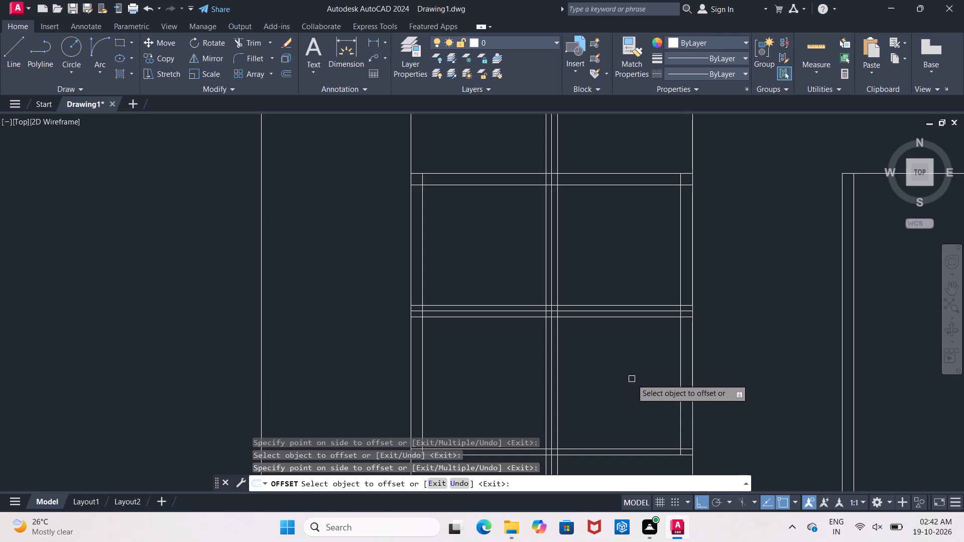
{"action": "key", "text": "Escape"}
Trim the transom's middle line out of the panes on both sides of the lower window's mullion.
{"action": "type", "text": "tr"}
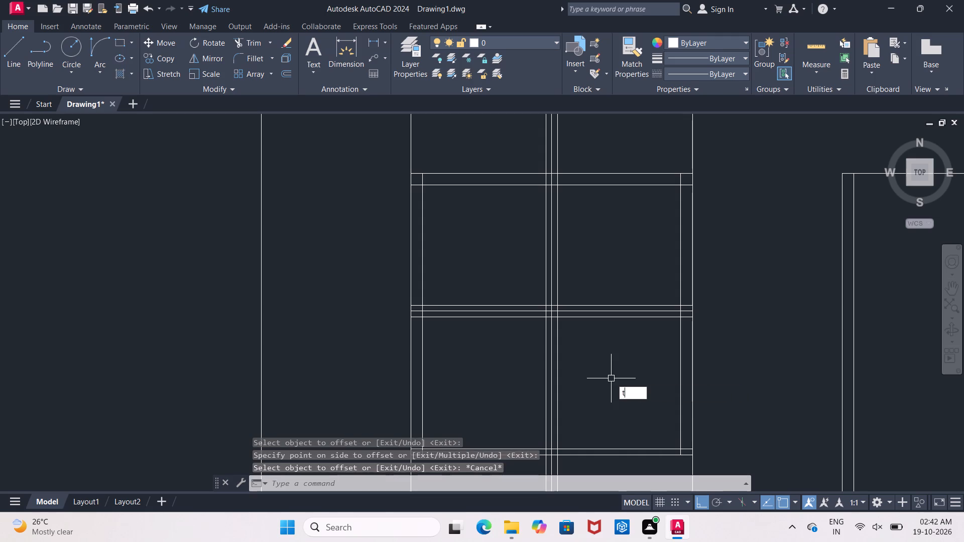
{"action": "key", "text": "space"}
{"action": "key", "text": "space"}
{"action": "scroll", "coordinate": [489, 326], "scroll_direction": "up", "scroll_amount": 2}
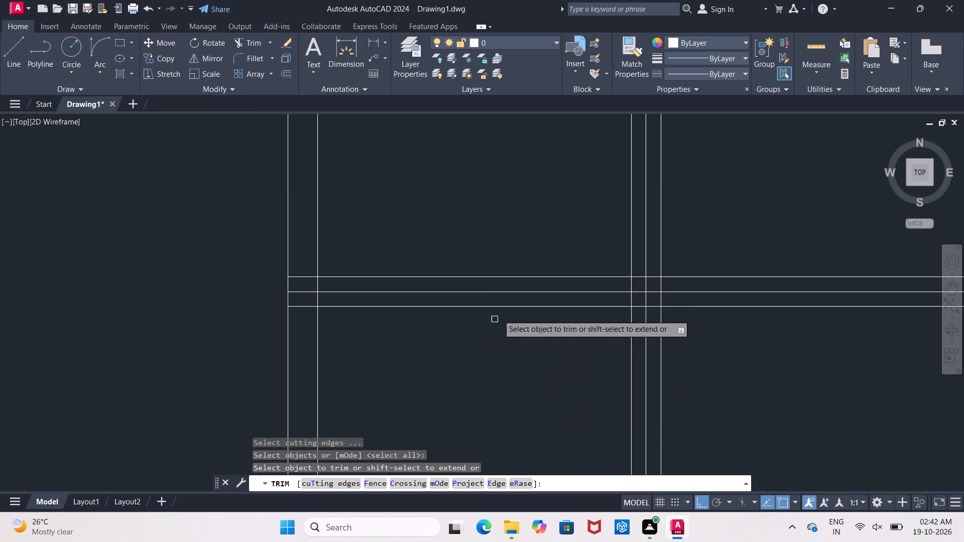
{"action": "left_click", "coordinate": [504, 293]}
{"action": "left_click", "coordinate": [688, 292]}
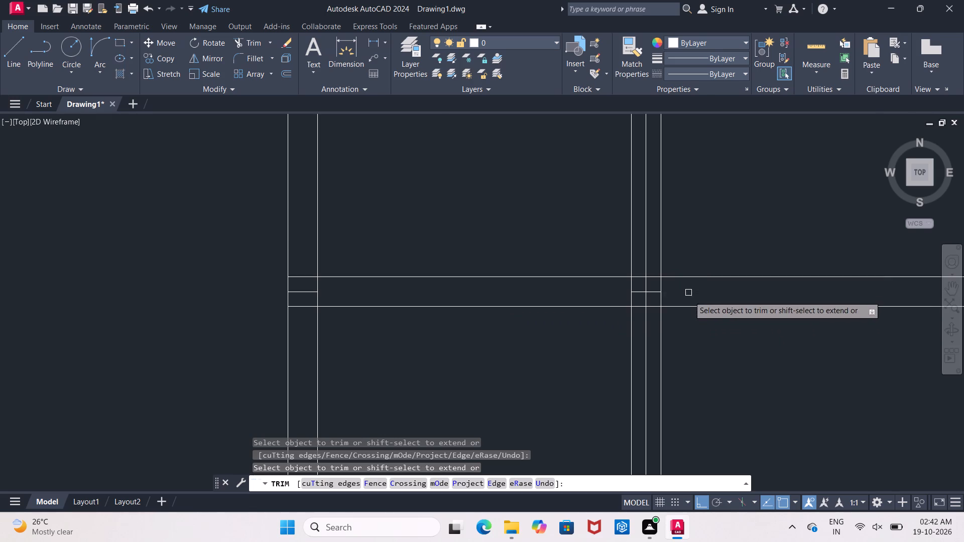
Trim the three vertical mullion lines out of the lower window's sill frame.
{"action": "scroll", "coordinate": [698, 326], "scroll_direction": "down", "scroll_amount": 4}
{"action": "scroll", "coordinate": [698, 429], "scroll_direction": "up", "scroll_amount": 3}
{"action": "scroll", "coordinate": [659, 237], "scroll_direction": "up", "scroll_amount": 1}
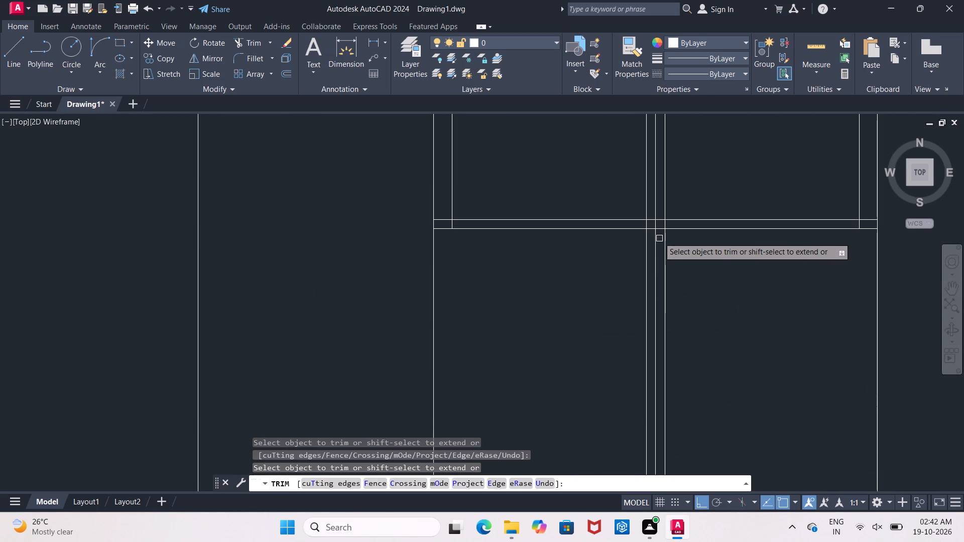
{"action": "scroll", "coordinate": [659, 235], "scroll_direction": "up", "scroll_amount": 2}
{"action": "left_click", "coordinate": [643, 202]}
{"action": "scroll", "coordinate": [643, 203], "scroll_direction": "down", "scroll_amount": 3}
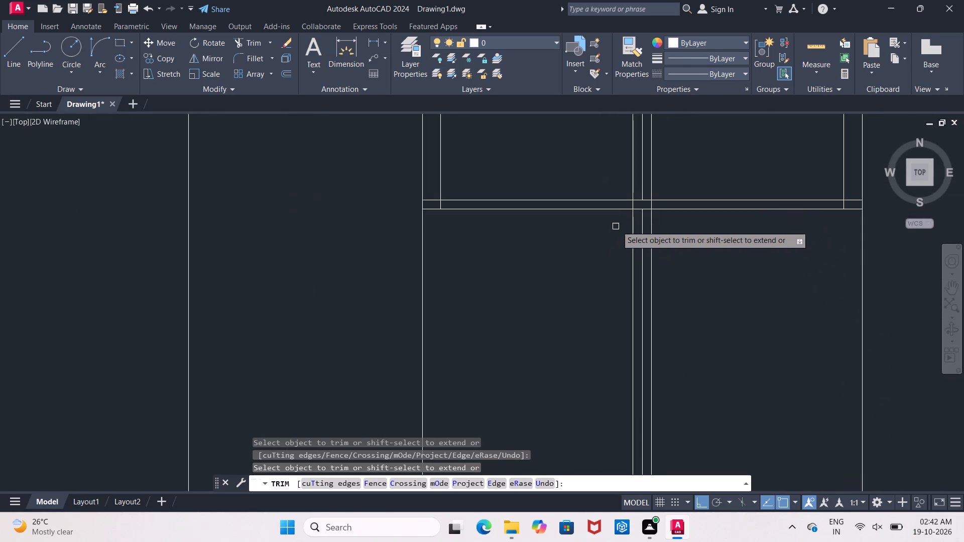
{"action": "middle_click_drag", "start_coordinate": [623, 229], "coordinate": [552, 300]}
{"action": "scroll", "coordinate": [551, 304], "scroll_direction": "up", "scroll_amount": 2}
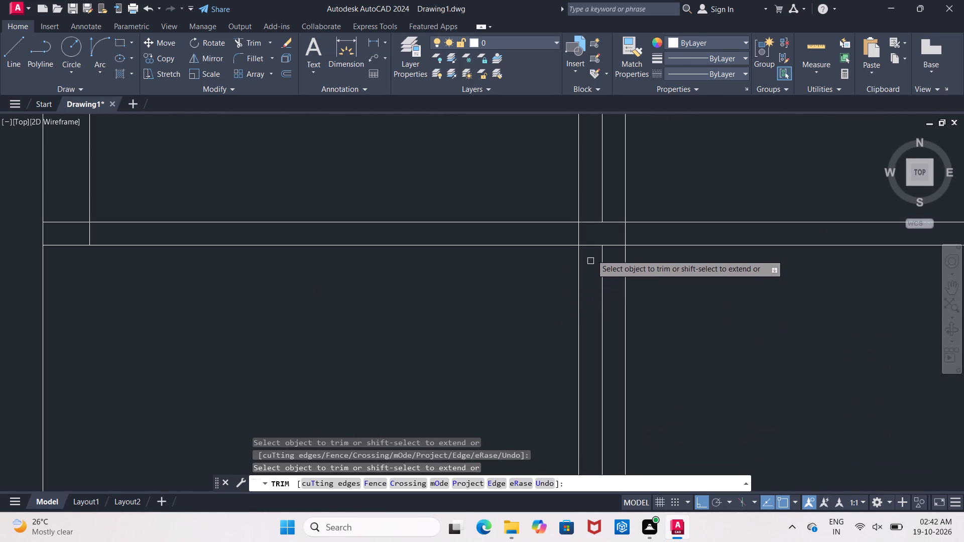
{"action": "left_click", "coordinate": [578, 235]}
{"action": "left_click", "coordinate": [627, 235]}
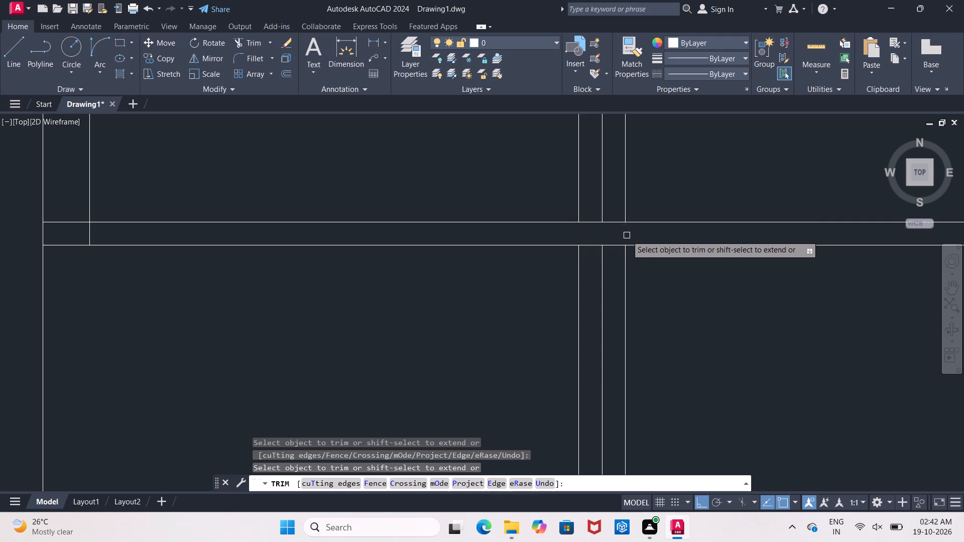
Trim the right inner jamb line where it crosses the lower window's transom.
{"action": "scroll", "coordinate": [176, 264], "scroll_direction": "down", "scroll_amount": 3}
{"action": "middle_click_drag", "start_coordinate": [315, 315], "coordinate": [321, 328]}
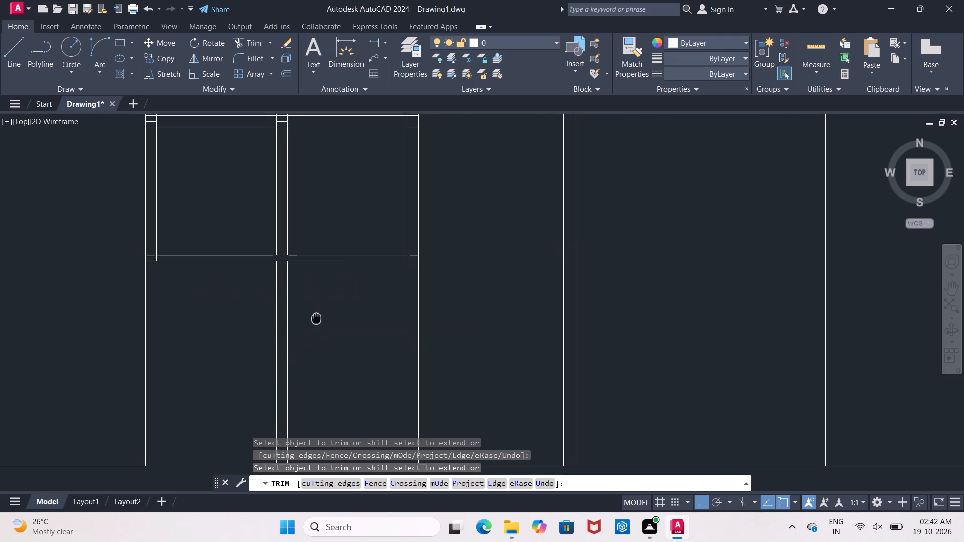
{"action": "middle_click_drag", "start_coordinate": [321, 328], "coordinate": [346, 370]}
{"action": "scroll", "coordinate": [347, 372], "scroll_direction": "down", "scroll_amount": 3}
{"action": "middle_click_drag", "start_coordinate": [358, 381], "coordinate": [375, 379]}
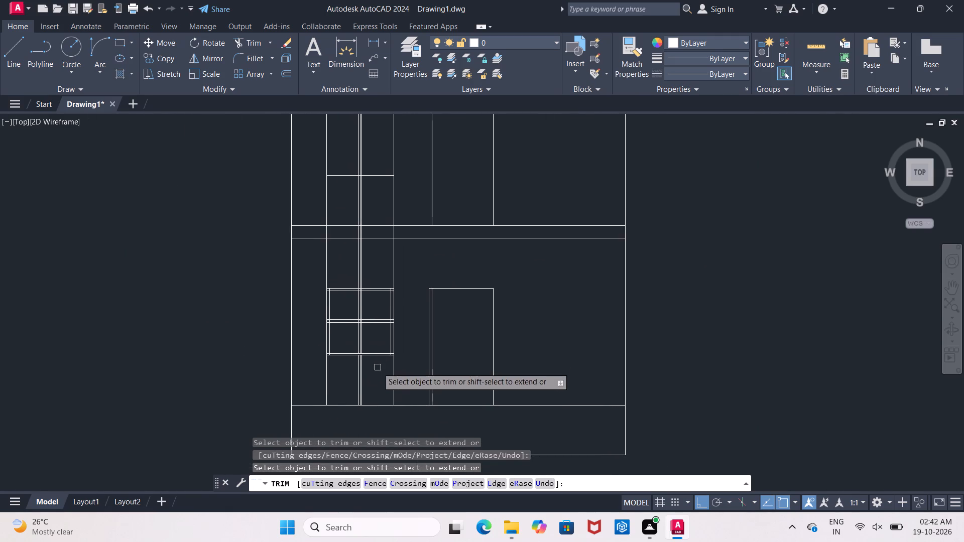
{"action": "scroll", "coordinate": [384, 352], "scroll_direction": "up", "scroll_amount": 4}
{"action": "scroll", "coordinate": [397, 394], "scroll_direction": "up", "scroll_amount": 2}
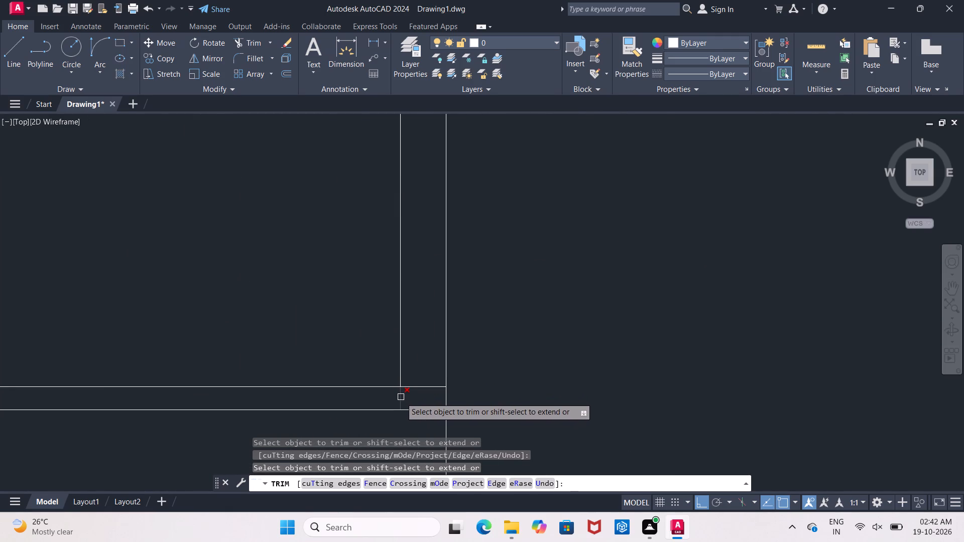
{"action": "scroll", "coordinate": [430, 358], "scroll_direction": "down", "scroll_amount": 2}
{"action": "middle_click_drag", "start_coordinate": [414, 201], "coordinate": [423, 415]}
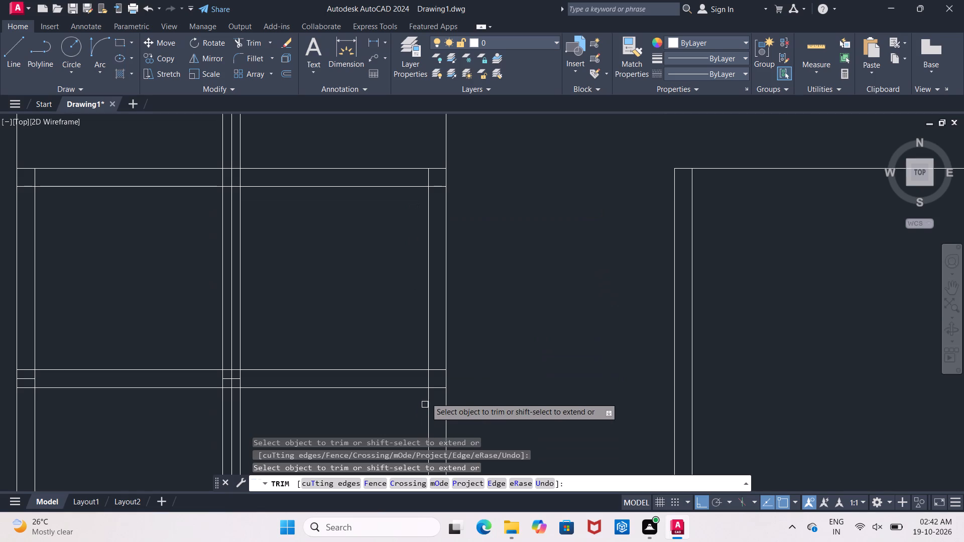
{"action": "scroll", "coordinate": [427, 378], "scroll_direction": "up", "scroll_amount": 2}
{"action": "left_click", "coordinate": [426, 383]}
{"action": "scroll", "coordinate": [428, 384], "scroll_direction": "down", "scroll_amount": 3}
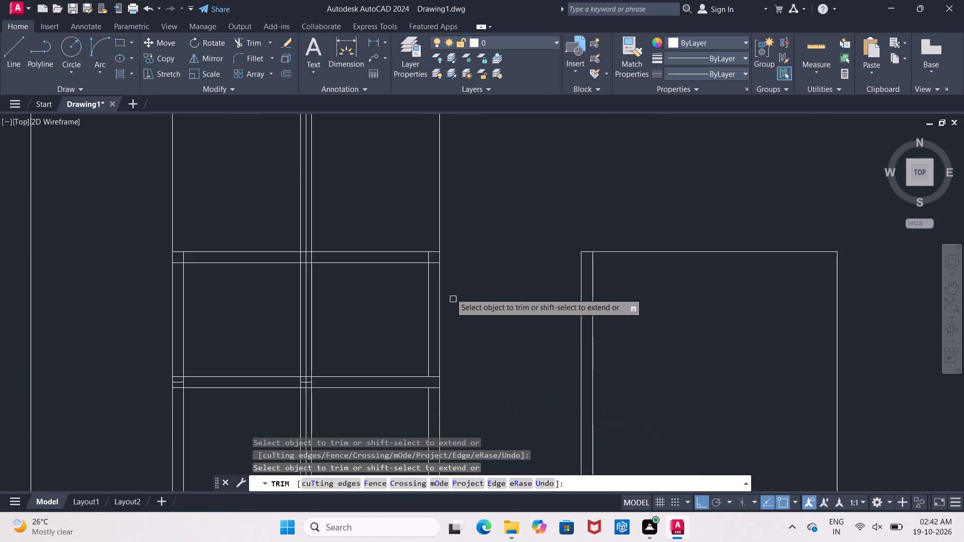
Trim the mullion's centre line between the lower window's head frame and transom.
{"action": "scroll", "coordinate": [427, 256], "scroll_direction": "up", "scroll_amount": 1}
{"action": "middle_click_drag", "start_coordinate": [275, 287], "coordinate": [444, 246]}
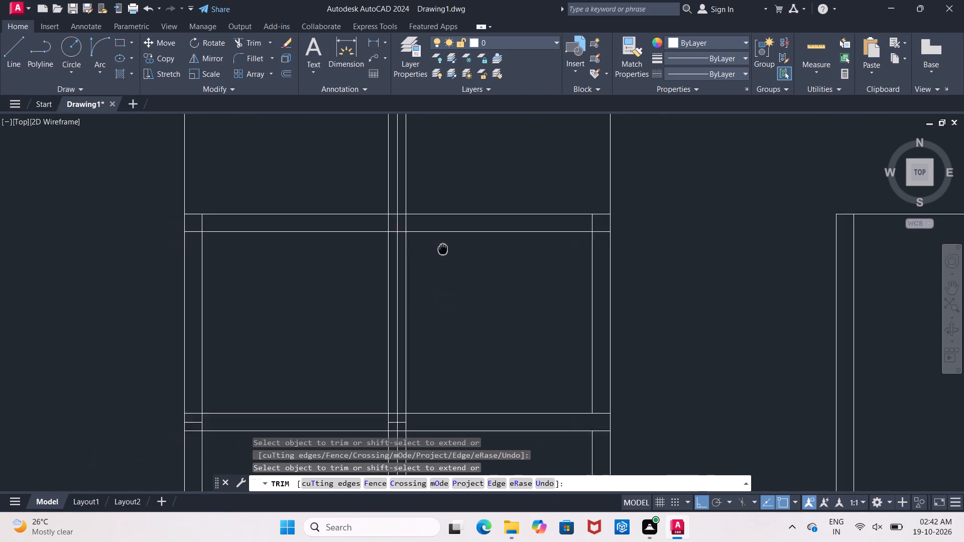
{"action": "middle_click_drag", "start_coordinate": [444, 246], "coordinate": [448, 232]}
{"action": "scroll", "coordinate": [448, 233], "scroll_direction": "down", "scroll_amount": 1}
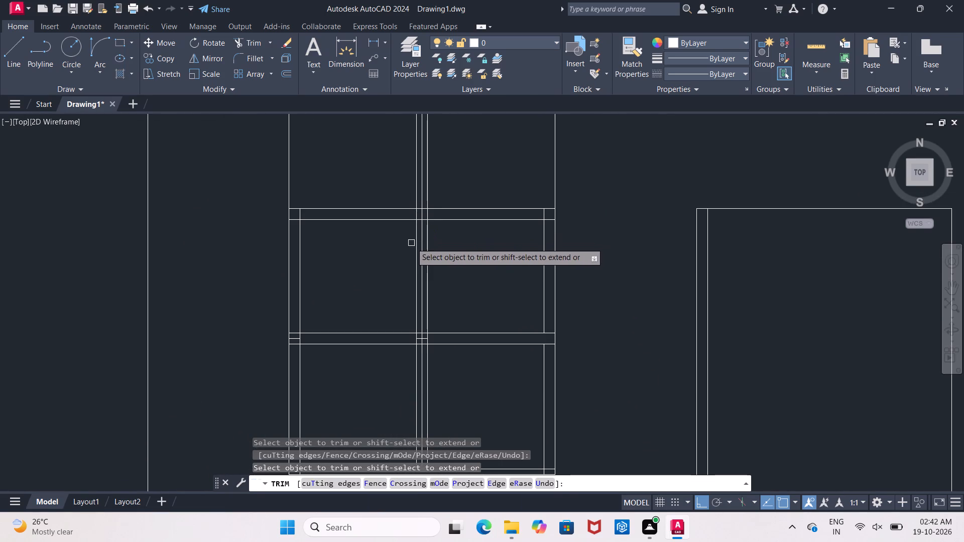
{"action": "left_click", "coordinate": [422, 306]}
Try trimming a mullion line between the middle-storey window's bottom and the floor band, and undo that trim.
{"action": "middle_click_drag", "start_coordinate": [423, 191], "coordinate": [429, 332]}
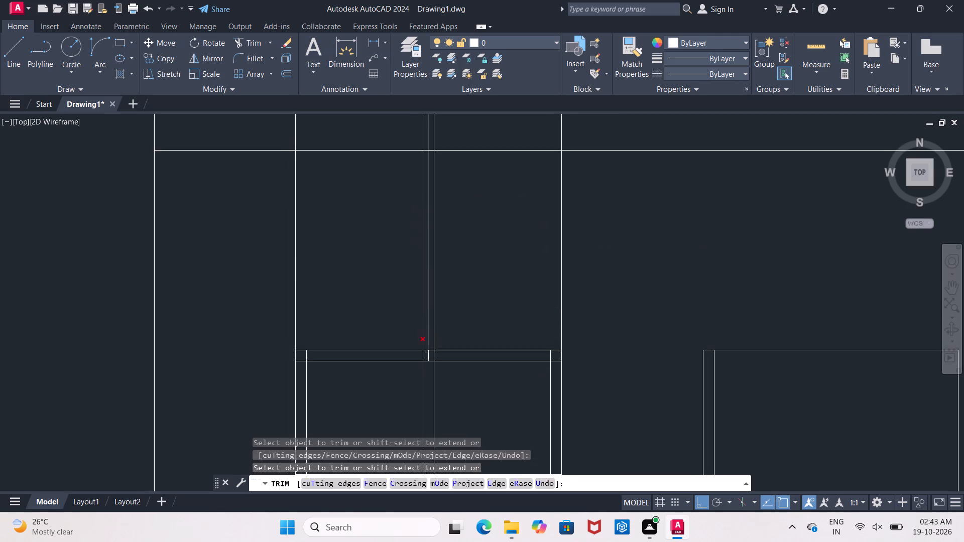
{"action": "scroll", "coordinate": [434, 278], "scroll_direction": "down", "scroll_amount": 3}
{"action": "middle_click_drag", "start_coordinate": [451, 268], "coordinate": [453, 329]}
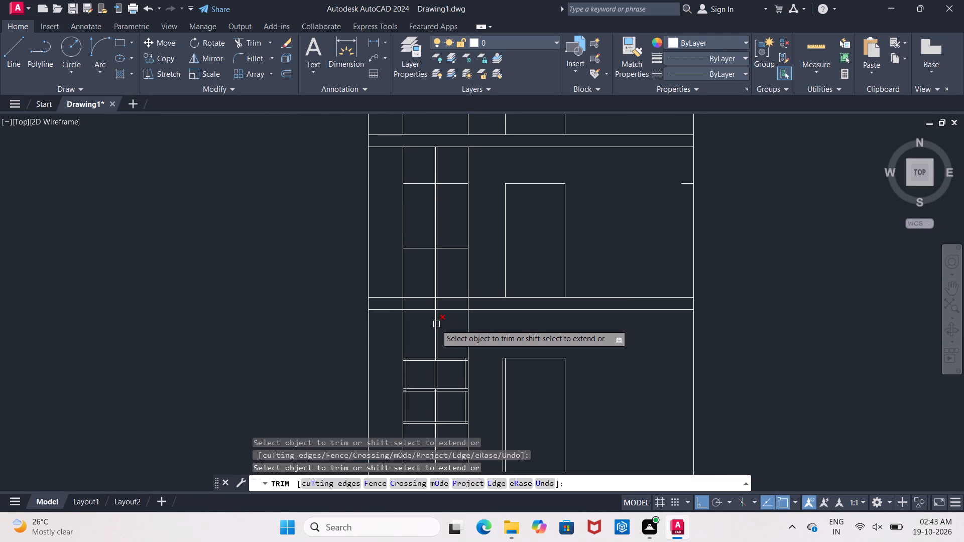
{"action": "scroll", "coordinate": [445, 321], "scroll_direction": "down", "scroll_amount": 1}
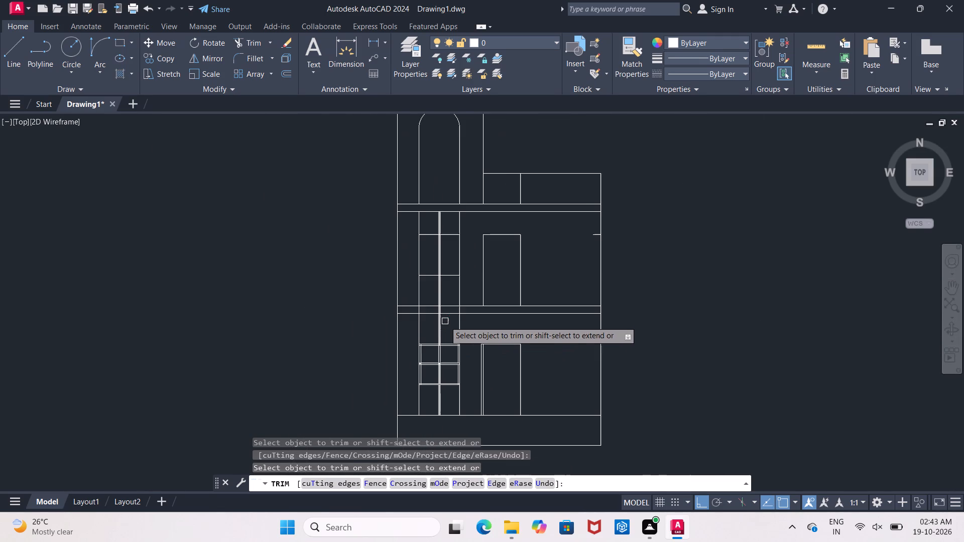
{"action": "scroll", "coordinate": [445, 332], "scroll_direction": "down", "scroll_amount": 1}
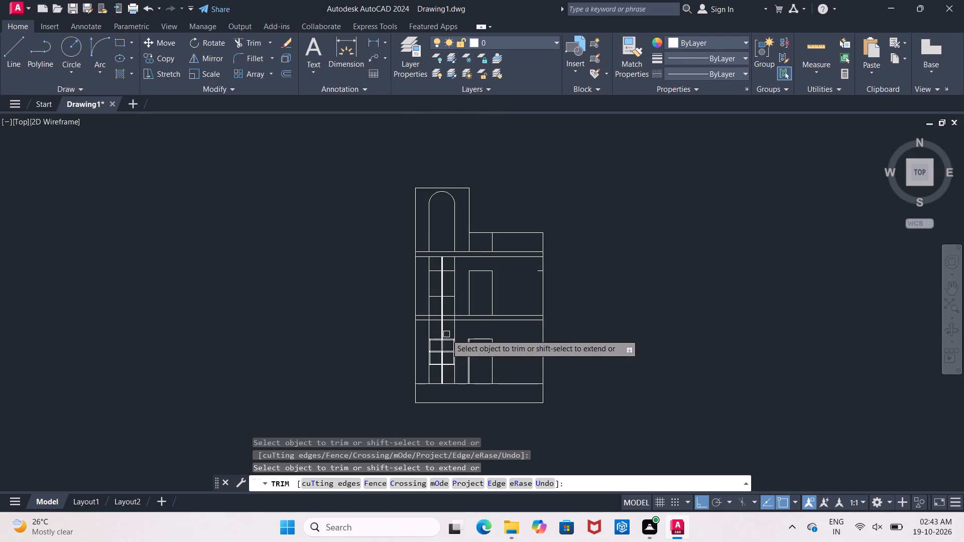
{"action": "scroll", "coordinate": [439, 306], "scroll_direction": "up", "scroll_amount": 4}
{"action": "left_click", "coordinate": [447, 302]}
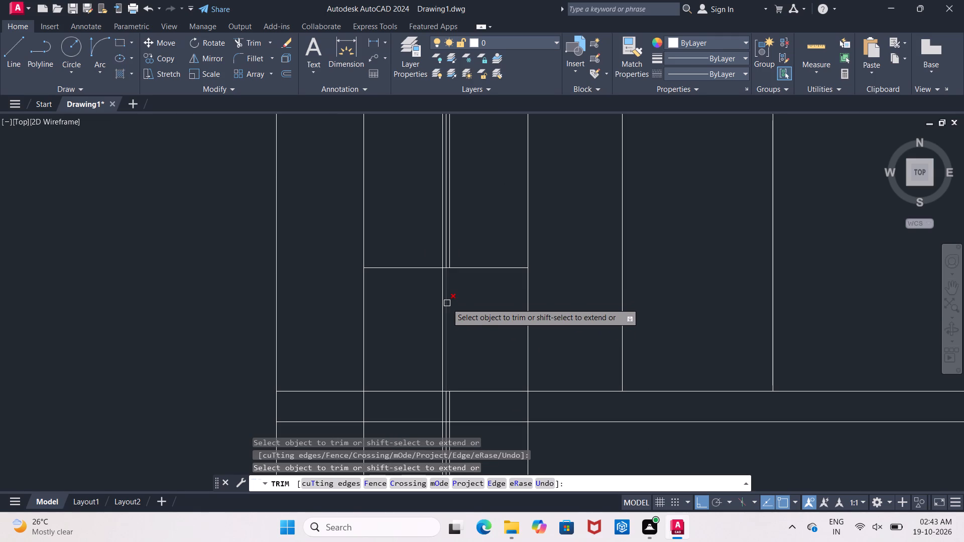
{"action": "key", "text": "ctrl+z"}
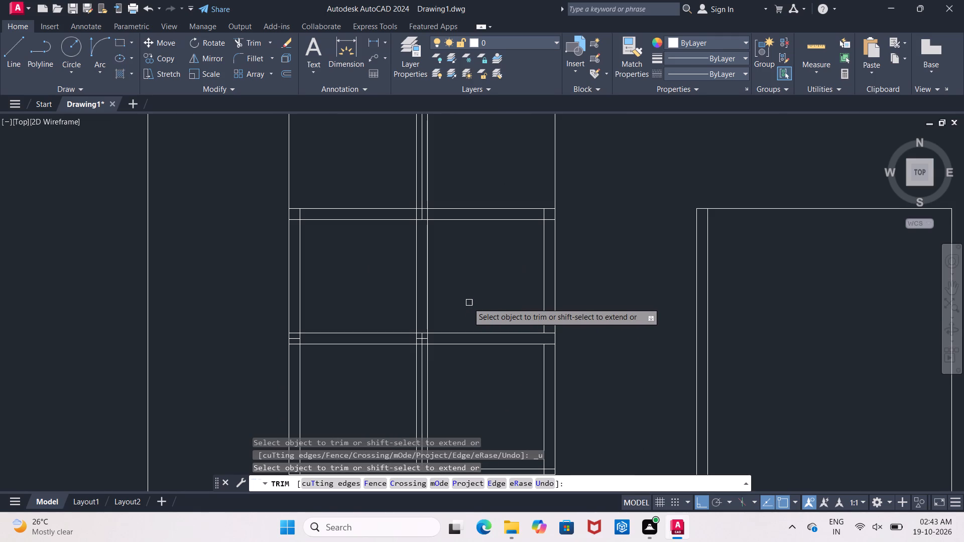
Trim the mullion's centre line between the bottom of the middle-storey window and the floor band below it.
{"action": "scroll", "coordinate": [463, 304], "scroll_direction": "down", "scroll_amount": 3}
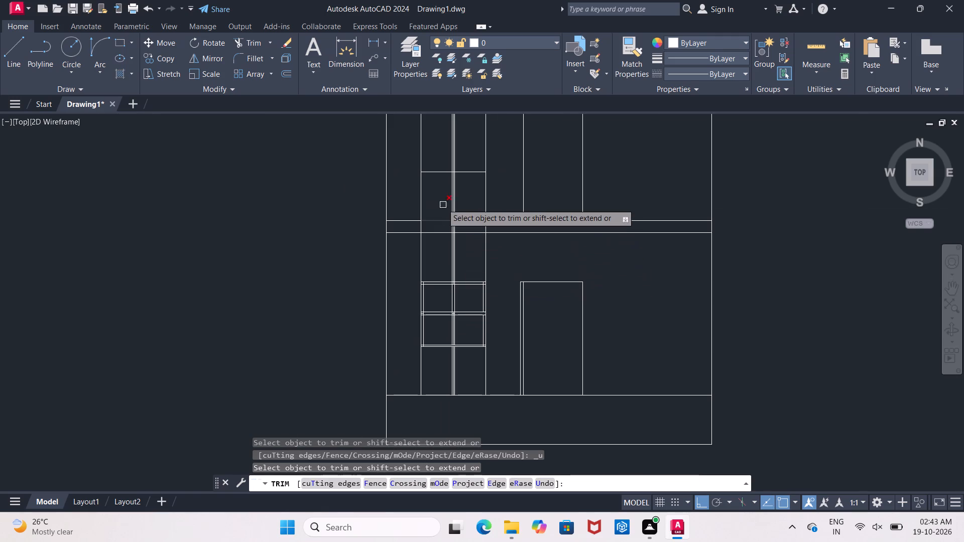
{"action": "middle_click_drag", "start_coordinate": [443, 206], "coordinate": [442, 309]}
{"action": "scroll", "coordinate": [449, 297], "scroll_direction": "up", "scroll_amount": 4}
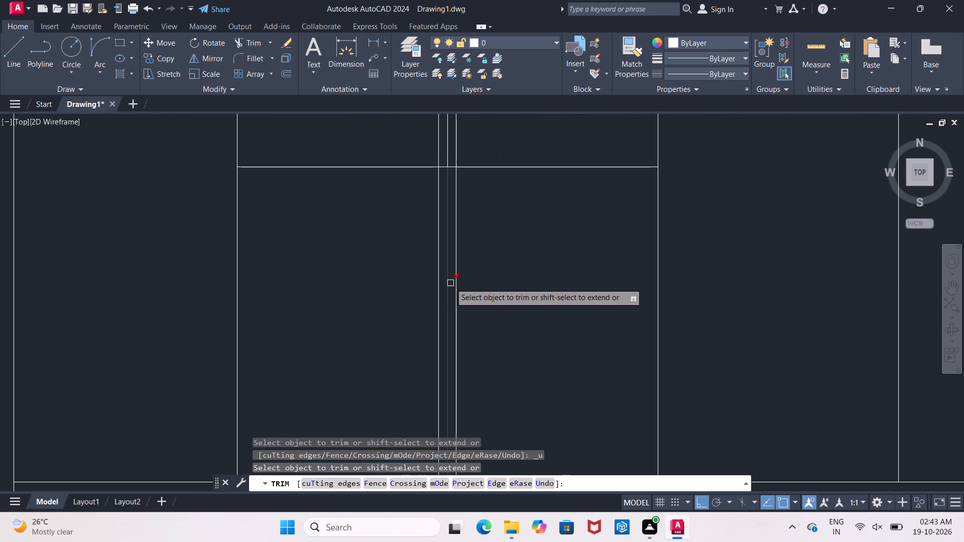
{"action": "left_click", "coordinate": [450, 283]}
{"action": "scroll", "coordinate": [454, 289], "scroll_direction": "down", "scroll_amount": 4}
{"action": "middle_click_drag", "start_coordinate": [480, 374], "coordinate": [477, 332]}
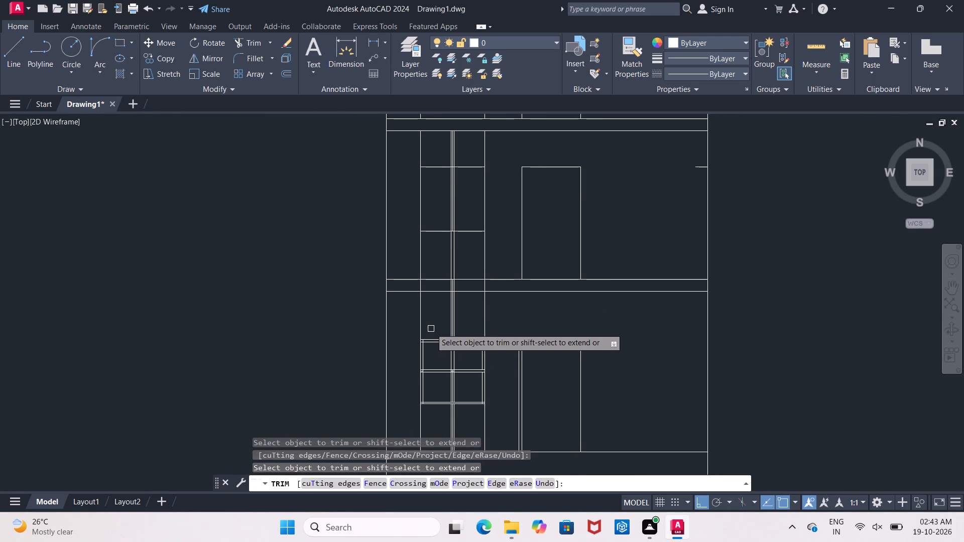
{"action": "scroll", "coordinate": [438, 203], "scroll_direction": "up", "scroll_amount": 2}
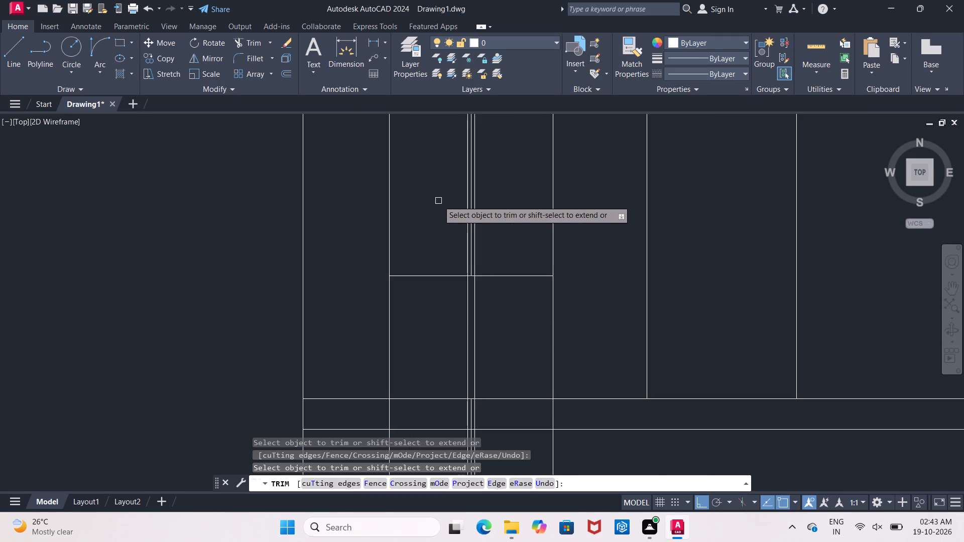
{"action": "middle_click_drag", "start_coordinate": [438, 201], "coordinate": [437, 285]}
{"action": "key", "text": "Escape"}
Offset both outer jamb lines of the middle-storey window inward by 2" to form the side frames.
{"action": "key", "text": "o"}
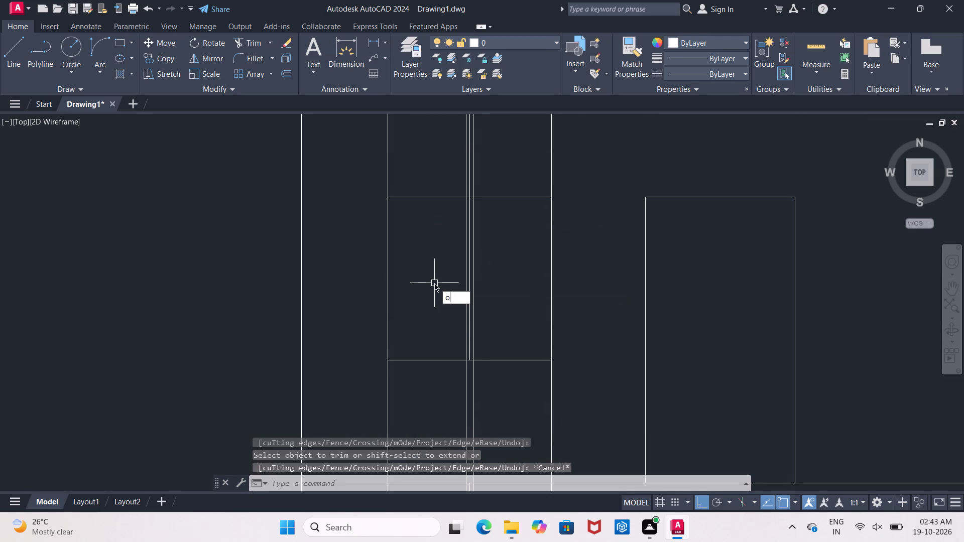
{"action": "key", "text": "Return"}
{"action": "key", "text": "2"}
{"action": "key", "text": "shift+quotedbl"}
{"action": "key", "text": "Return"}
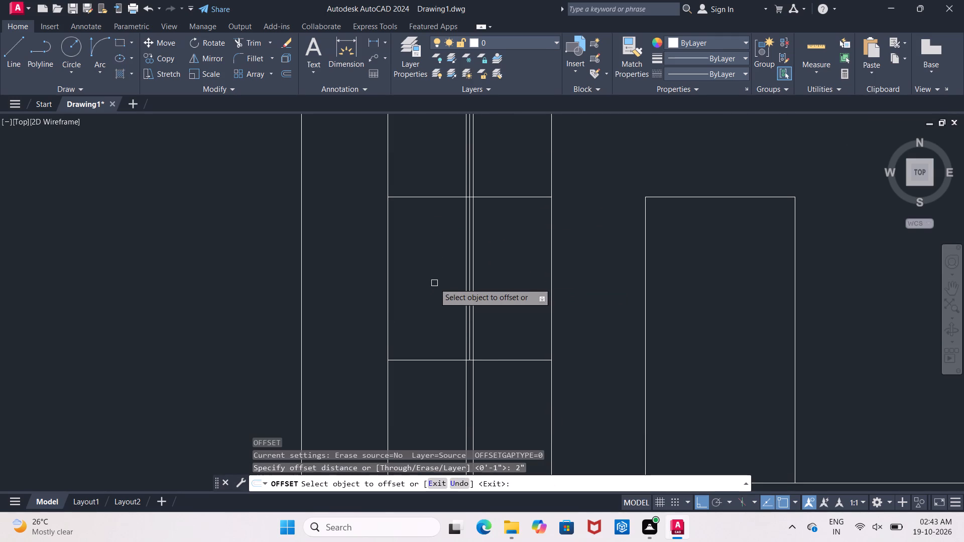
{"action": "left_click", "coordinate": [379, 296]}
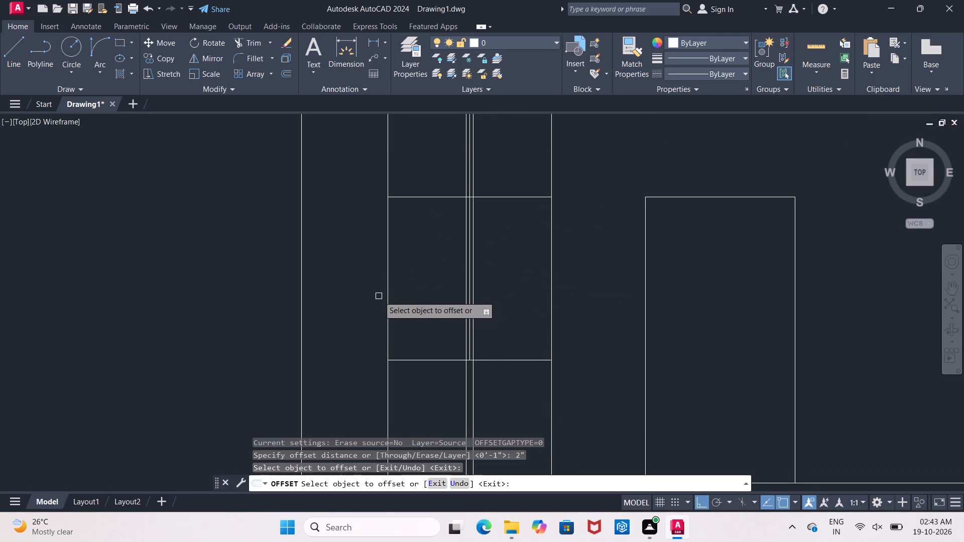
{"action": "left_click_drag", "start_coordinate": [387, 306], "coordinate": [396, 312]}
{"action": "left_click", "coordinate": [430, 316]}
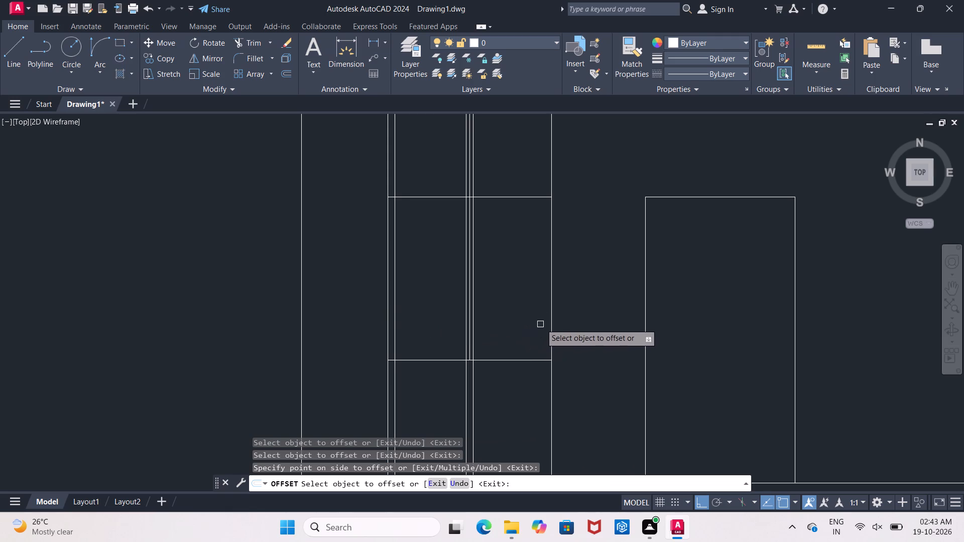
{"action": "left_click", "coordinate": [553, 307]}
{"action": "left_click", "coordinate": [505, 291]}
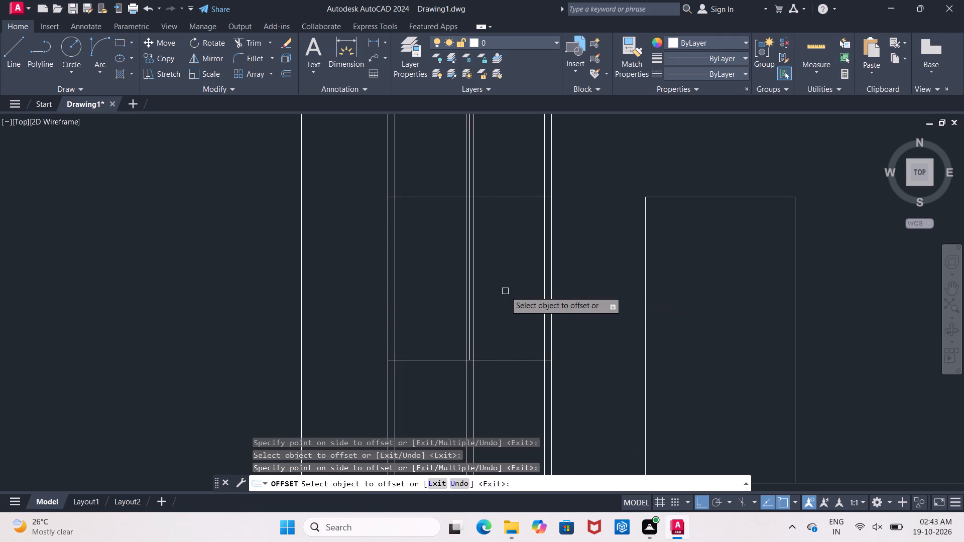
Offset the middle-storey window's head and bottom lines inward by 2" to form the horizontal frame members.
{"action": "scroll", "coordinate": [534, 270], "scroll_direction": "down", "scroll_amount": 2}
{"action": "scroll", "coordinate": [516, 270], "scroll_direction": "up", "scroll_amount": 2}
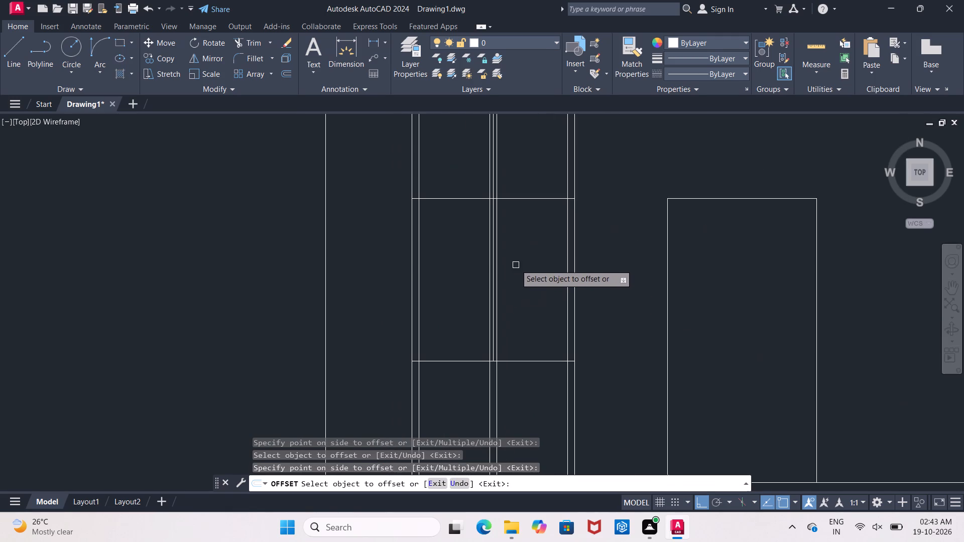
{"action": "left_click", "coordinate": [520, 201]}
{"action": "left_click", "coordinate": [524, 255]}
{"action": "scroll", "coordinate": [530, 335], "scroll_direction": "down", "scroll_amount": 1}
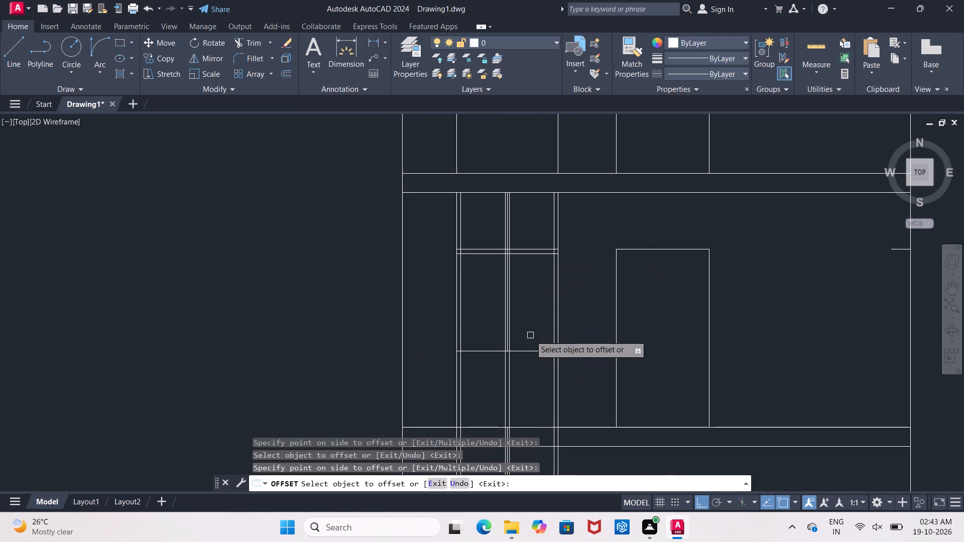
{"action": "left_click", "coordinate": [530, 353]}
{"action": "left_click", "coordinate": [524, 327]}
{"action": "scroll", "coordinate": [519, 325], "scroll_direction": "up", "scroll_amount": 1}
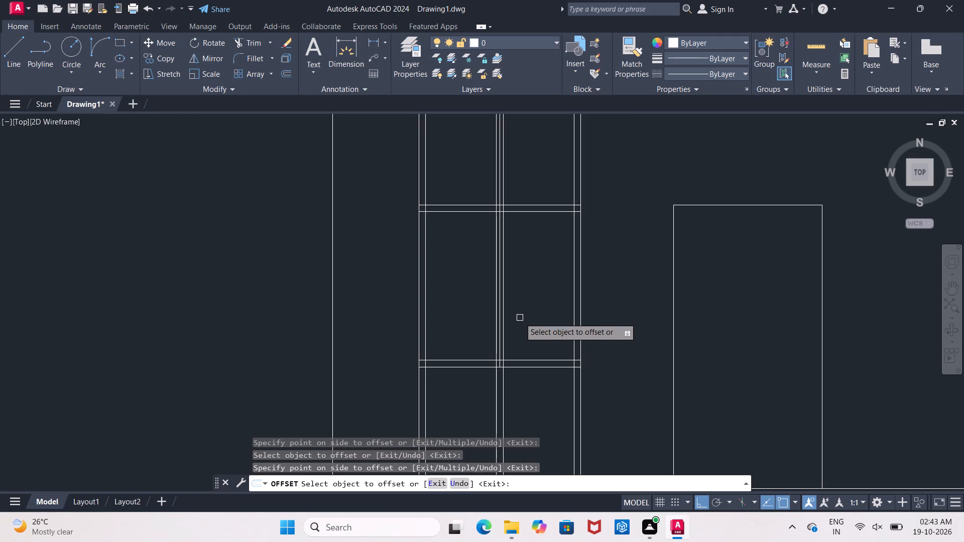
{"action": "key", "text": "Escape"}
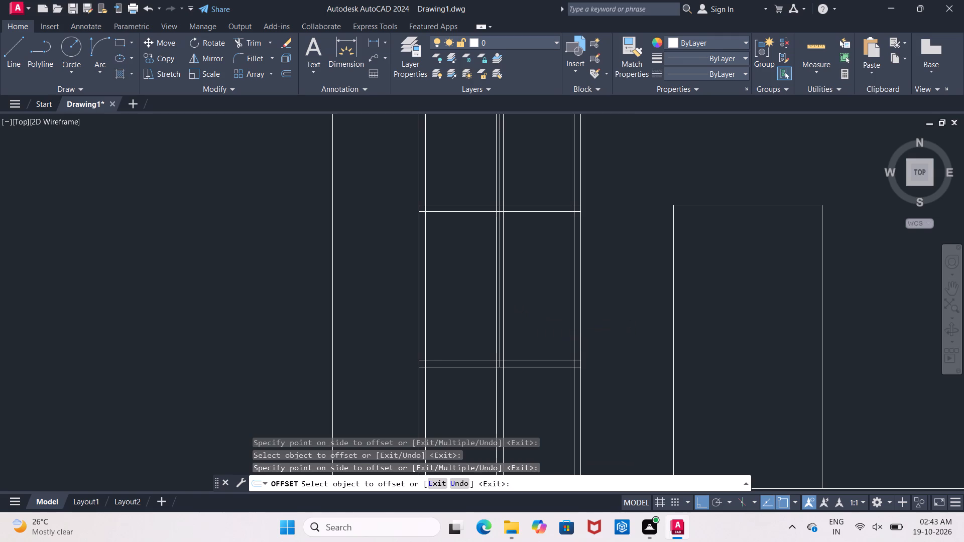
Offset the middle-storey window's inner head line downward by 1'9.5" for the transom's centre line.
{"action": "key", "text": "o"}
{"action": "key", "text": "Return"}
{"action": "type", "text": "1'9.5\""}
{"action": "key", "text": "Return"}
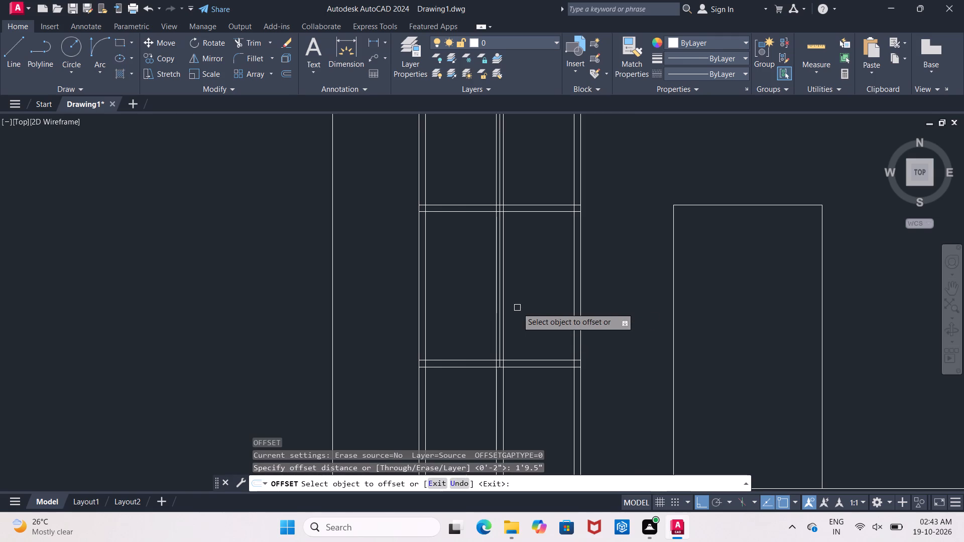
{"action": "left_click", "coordinate": [542, 213]}
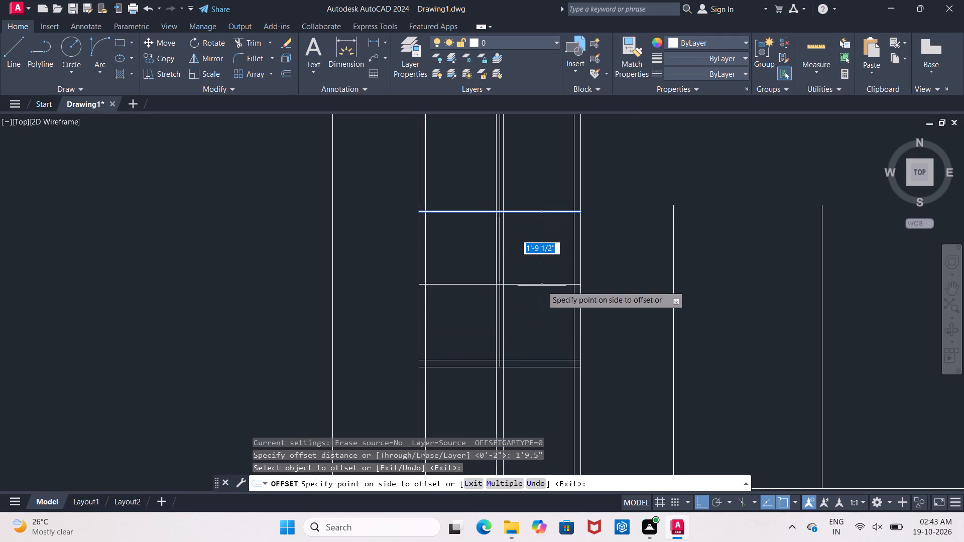
{"action": "left_click", "coordinate": [542, 286]}
{"action": "key", "text": "Return"}
Offset the middle-storey window's transom centre line by 1" both above and below.
{"action": "key", "text": "Return"}
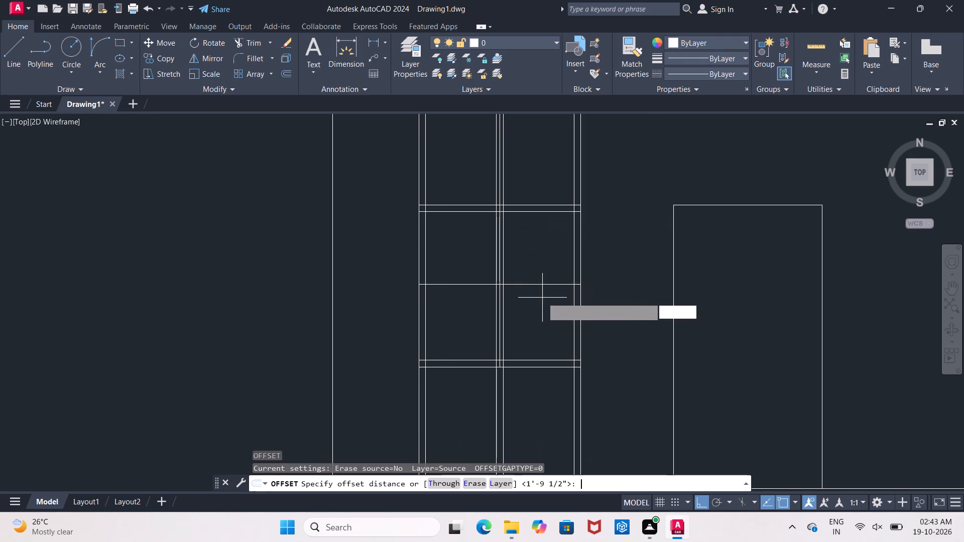
{"action": "type", "text": "1\""}
{"action": "key", "text": "Return"}
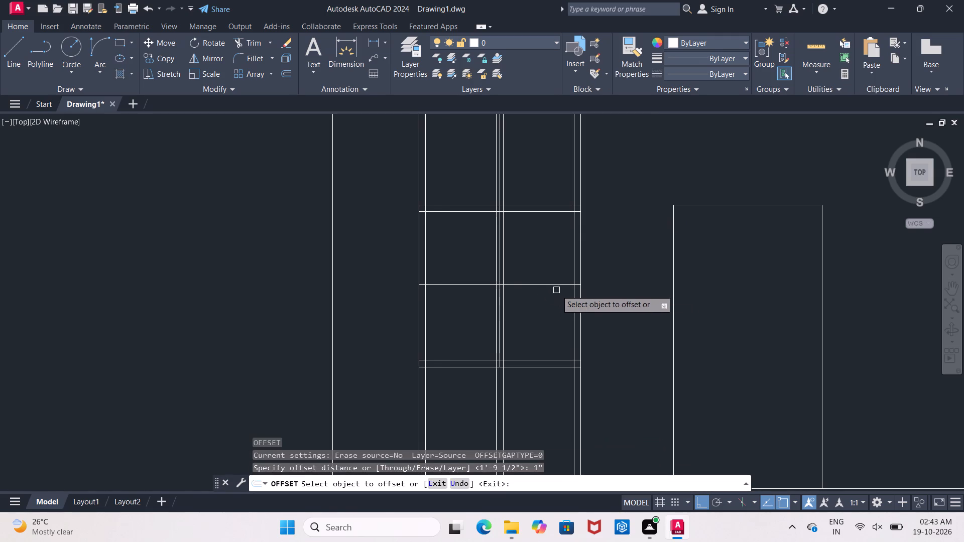
{"action": "left_click", "coordinate": [554, 282]}
{"action": "left_click", "coordinate": [549, 262]}
{"action": "left_click", "coordinate": [541, 288]}
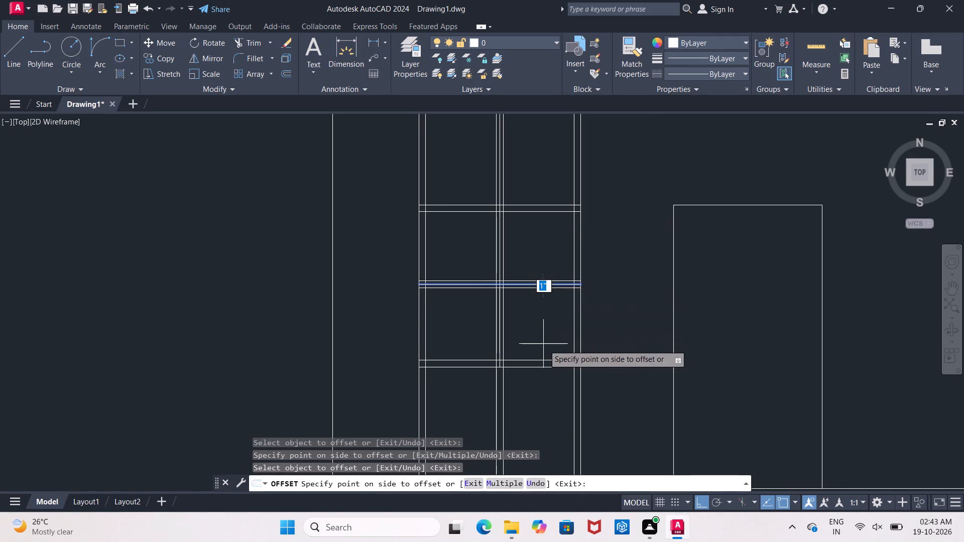
{"action": "left_click", "coordinate": [544, 345]}
{"action": "scroll", "coordinate": [505, 274], "scroll_direction": "up", "scroll_amount": 2}
{"action": "key", "text": "Escape"}
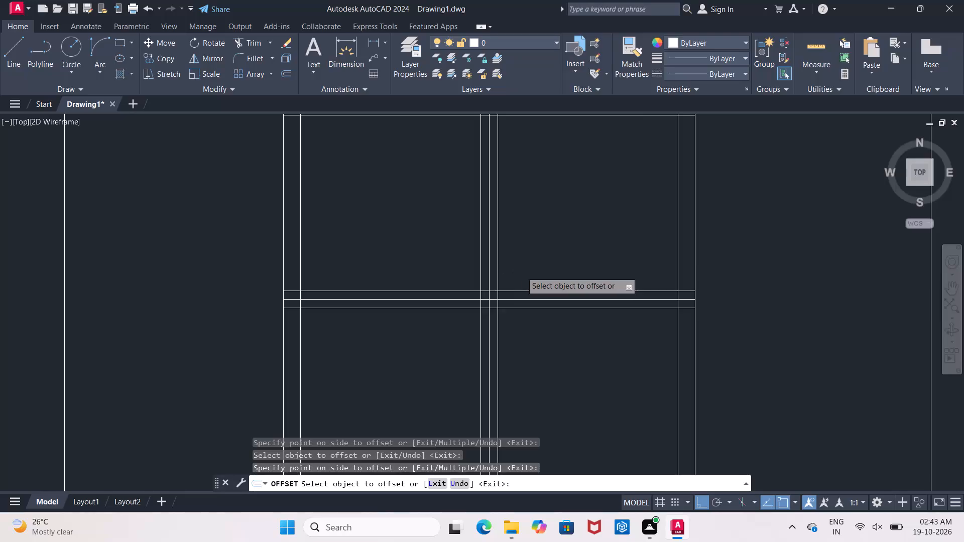
Trim the transom's centre line between the jambs and the mullion in both halves of the middle-storey window.
{"action": "type", "text": "tr"}
{"action": "key", "text": "space"}
{"action": "key", "text": "space"}
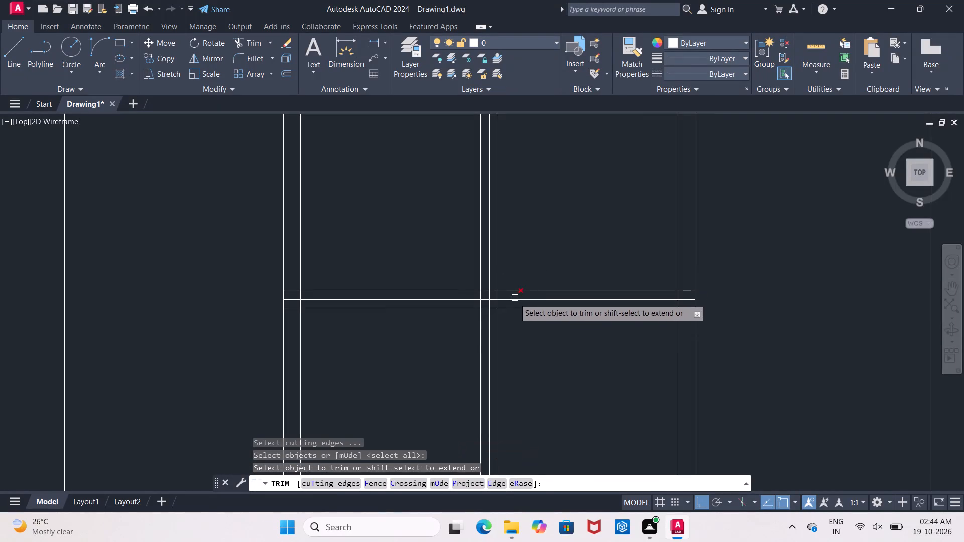
{"action": "left_click", "coordinate": [448, 297]}
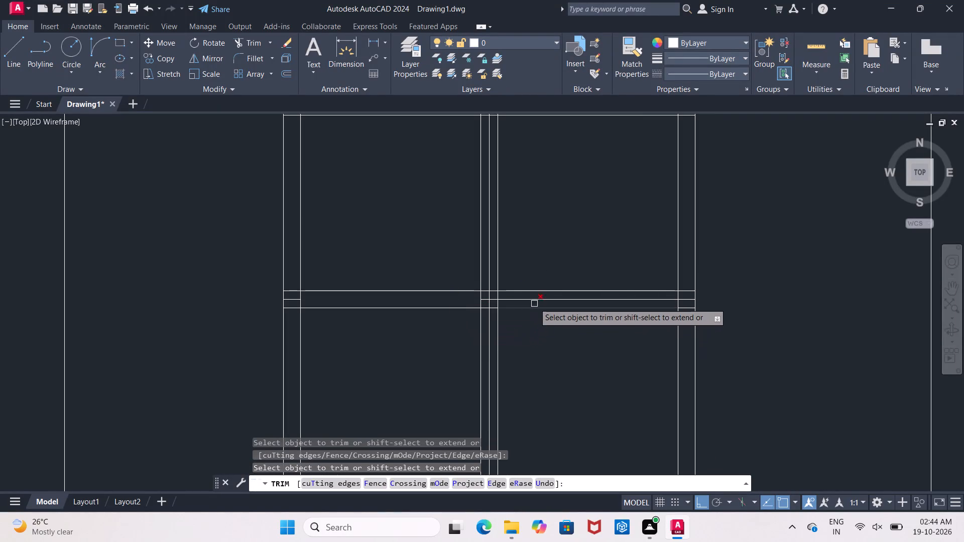
{"action": "left_click", "coordinate": [534, 300]}
Trim the mullion's centre line above and below the transom in the middle-storey window.
{"action": "left_click", "coordinate": [491, 280]}
{"action": "scroll", "coordinate": [492, 318], "scroll_direction": "down", "scroll_amount": 3}
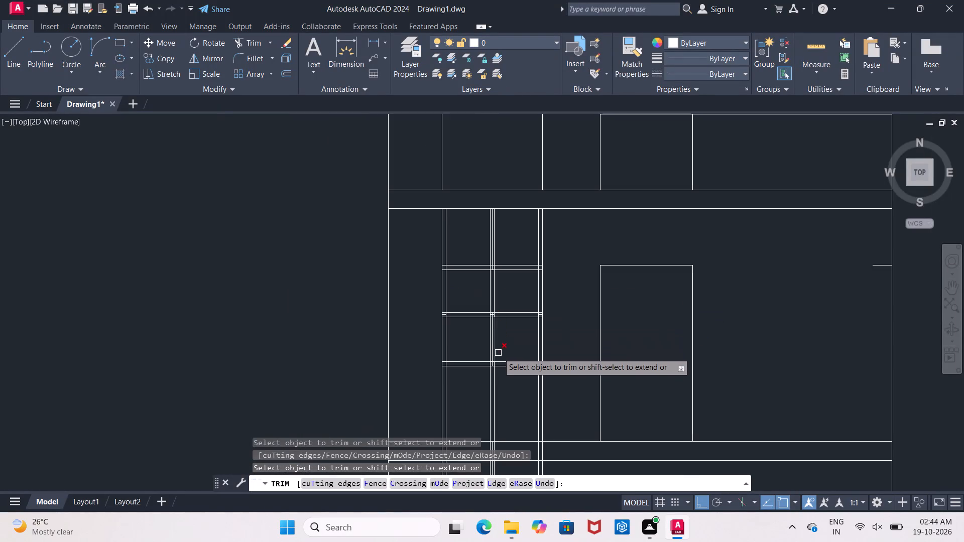
{"action": "scroll", "coordinate": [498, 355], "scroll_direction": "up", "scroll_amount": 2}
{"action": "scroll", "coordinate": [501, 353], "scroll_direction": "down", "scroll_amount": 3}
{"action": "scroll", "coordinate": [506, 356], "scroll_direction": "up", "scroll_amount": 4}
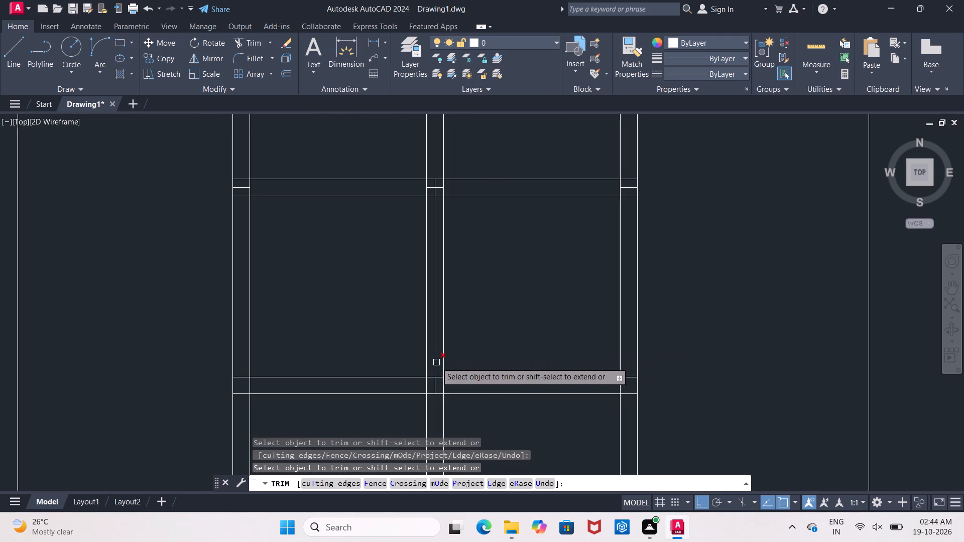
{"action": "scroll", "coordinate": [488, 363], "scroll_direction": "down", "scroll_amount": 2}
{"action": "scroll", "coordinate": [461, 355], "scroll_direction": "up", "scroll_amount": 2}
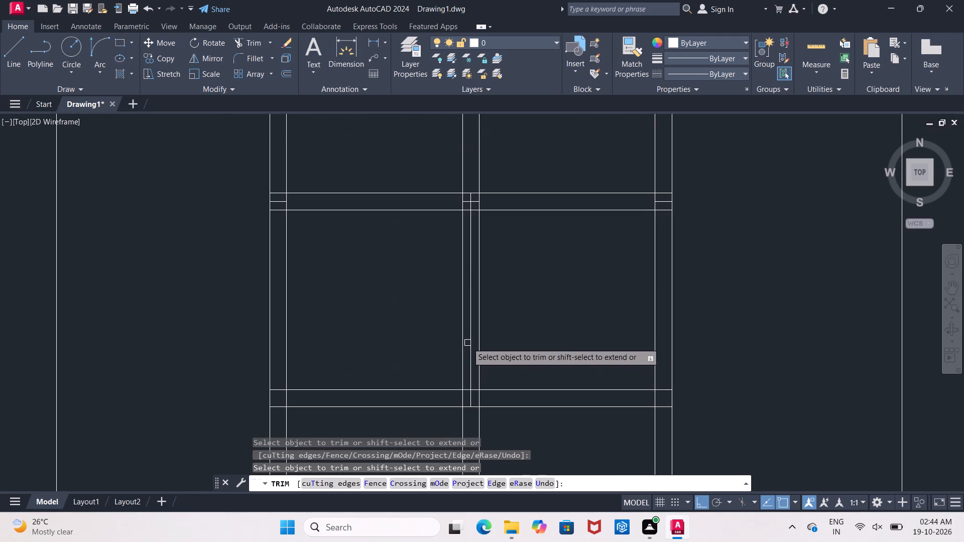
{"action": "left_click", "coordinate": [469, 342]}
Trim all the mullion lines between the floor band and the lower window's head frame.
{"action": "scroll", "coordinate": [471, 342], "scroll_direction": "down", "scroll_amount": 2}
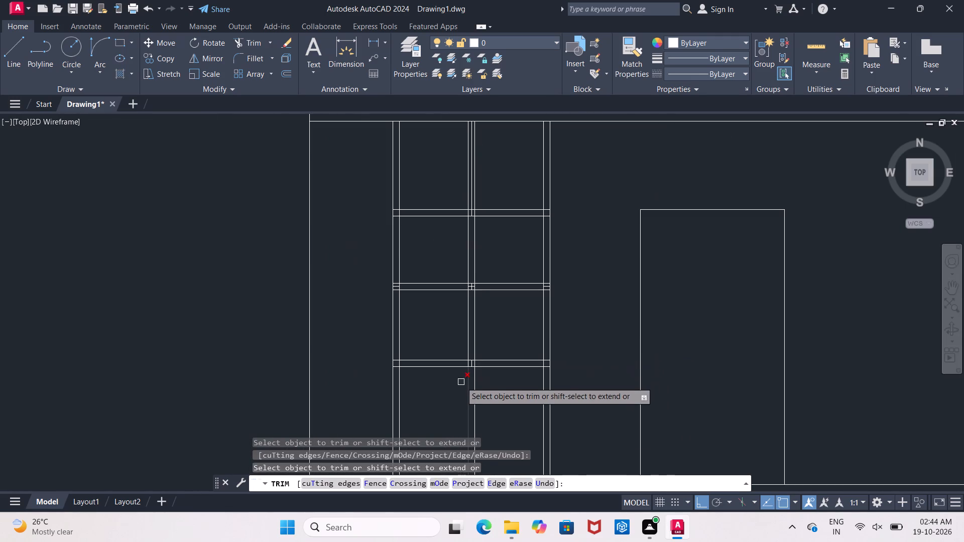
{"action": "scroll", "coordinate": [454, 374], "scroll_direction": "down", "scroll_amount": 3}
{"action": "middle_click_drag", "start_coordinate": [462, 364], "coordinate": [455, 316]}
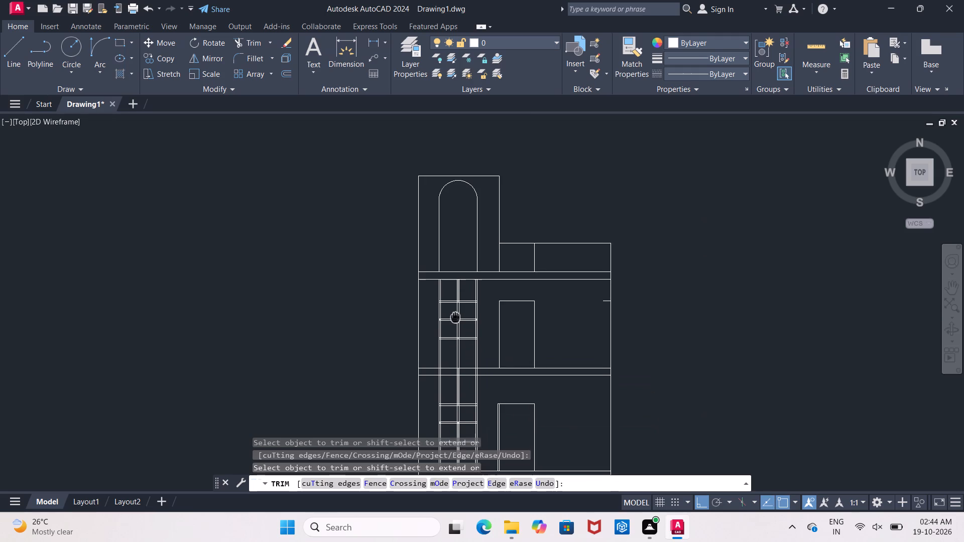
{"action": "middle_click_drag", "start_coordinate": [455, 316], "coordinate": [454, 311]}
{"action": "middle_click_drag", "start_coordinate": [455, 393], "coordinate": [455, 350]}
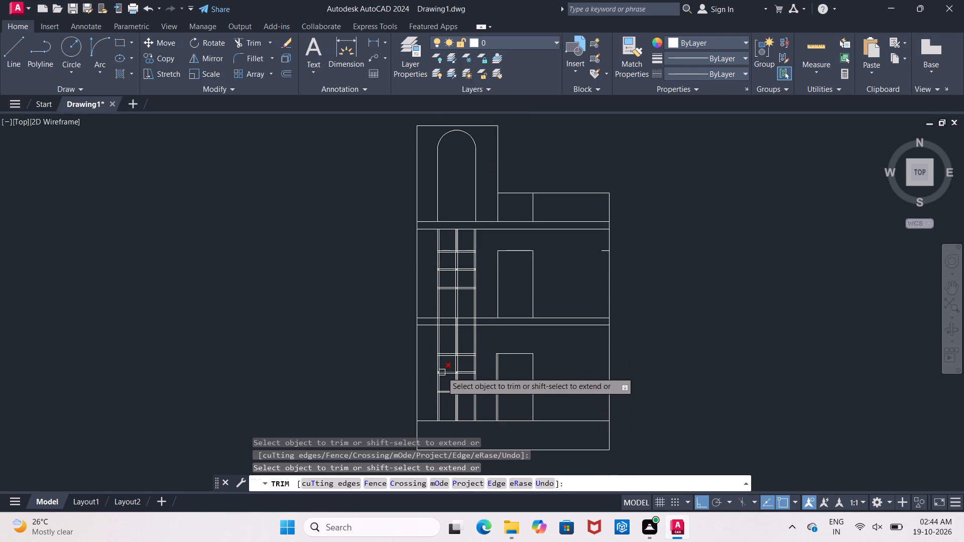
{"action": "scroll", "coordinate": [442, 372], "scroll_direction": "up", "scroll_amount": 4}
{"action": "middle_click_drag", "start_coordinate": [447, 345], "coordinate": [449, 348]}
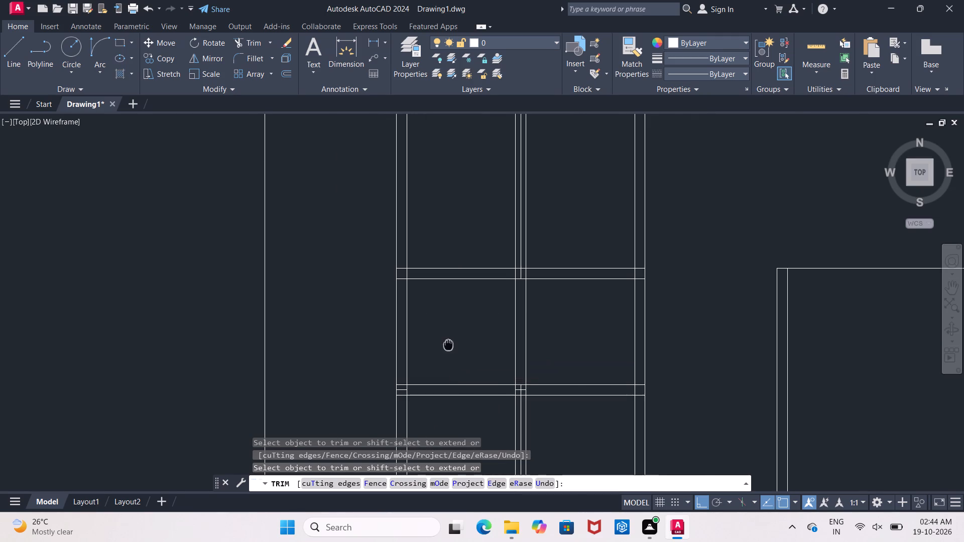
{"action": "middle_click_drag", "start_coordinate": [449, 348], "coordinate": [438, 435]}
{"action": "left_click_drag", "start_coordinate": [460, 232], "coordinate": [472, 240]}
{"action": "left_click", "coordinate": [536, 291]}
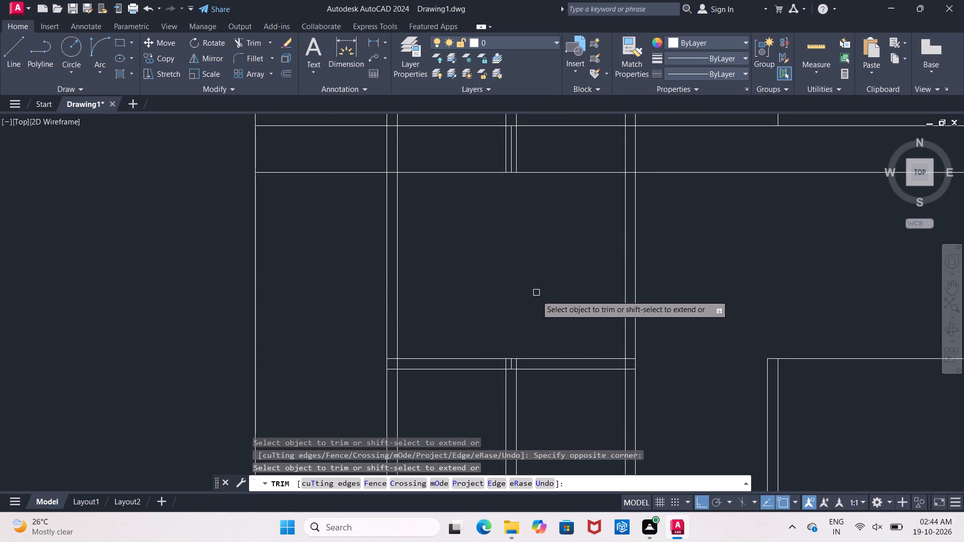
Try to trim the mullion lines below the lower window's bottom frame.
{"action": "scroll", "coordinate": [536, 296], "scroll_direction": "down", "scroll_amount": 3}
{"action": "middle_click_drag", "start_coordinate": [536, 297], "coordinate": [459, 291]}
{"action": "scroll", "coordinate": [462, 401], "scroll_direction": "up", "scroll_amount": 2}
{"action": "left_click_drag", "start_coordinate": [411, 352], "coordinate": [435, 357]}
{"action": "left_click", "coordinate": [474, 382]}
Trim the mullion lines where they cross the floor band between the two storeys, trying the centre line as well.
{"action": "scroll", "coordinate": [468, 376], "scroll_direction": "down", "scroll_amount": 2}
{"action": "middle_click_drag", "start_coordinate": [468, 376], "coordinate": [484, 442]}
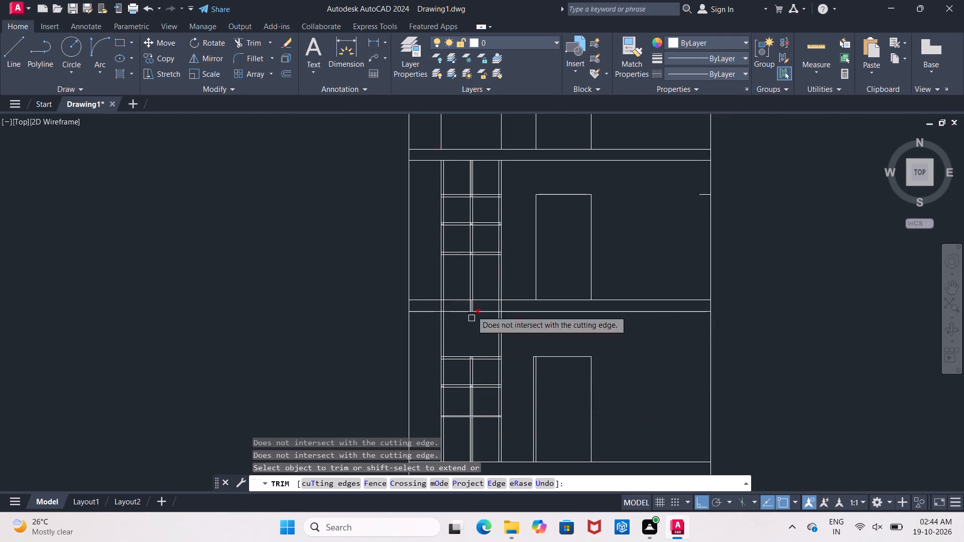
{"action": "scroll", "coordinate": [471, 301], "scroll_direction": "up", "scroll_amount": 5}
{"action": "left_click_drag", "start_coordinate": [396, 319], "coordinate": [409, 324]}
{"action": "left_click", "coordinate": [503, 361]}
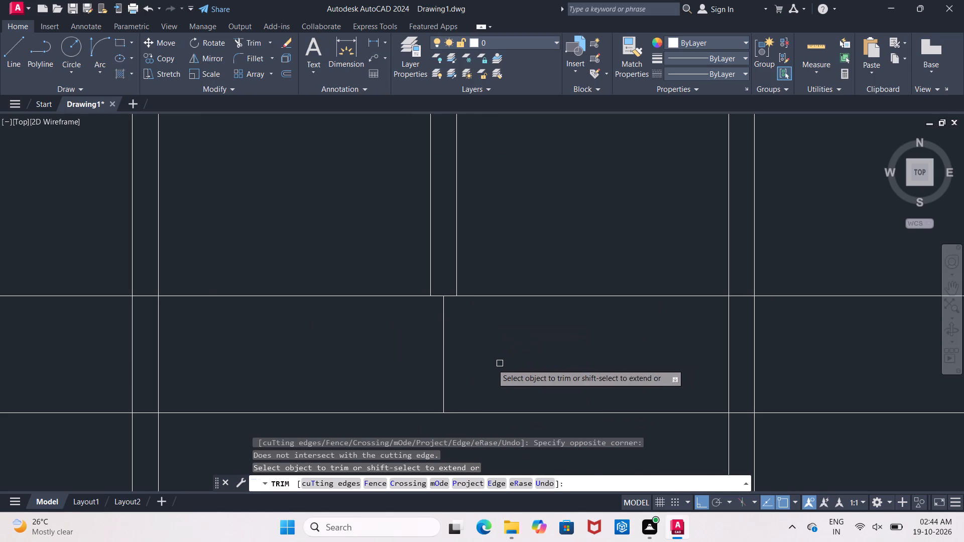
{"action": "left_click", "coordinate": [444, 350]}
Examine the elevation's lower and middle-storey windows and the floor band for leftover mullion and frame lines.
{"action": "scroll", "coordinate": [445, 351], "scroll_direction": "down", "scroll_amount": 4}
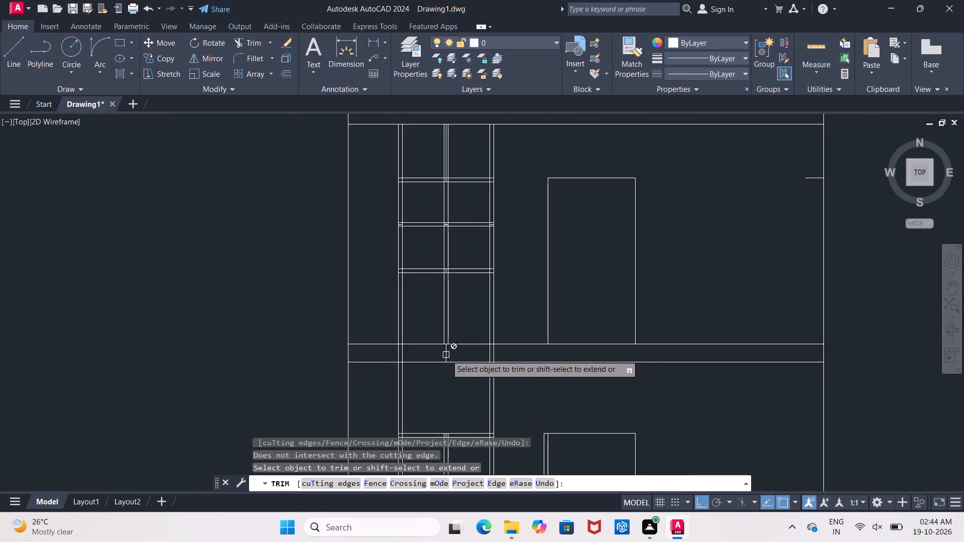
{"action": "scroll", "coordinate": [446, 355], "scroll_direction": "down", "scroll_amount": 1}
{"action": "middle_click_drag", "start_coordinate": [452, 395], "coordinate": [451, 298]}
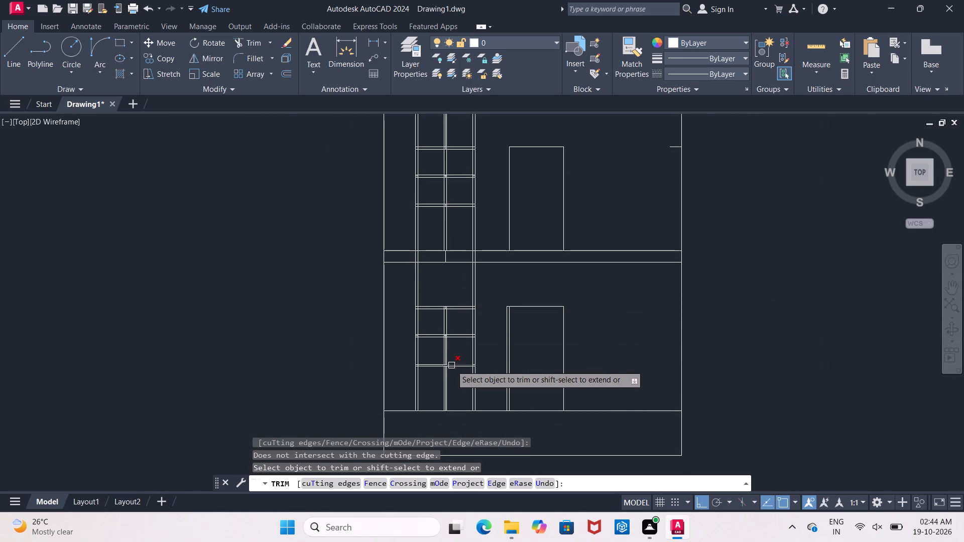
{"action": "scroll", "coordinate": [452, 365], "scroll_direction": "down", "scroll_amount": 4}
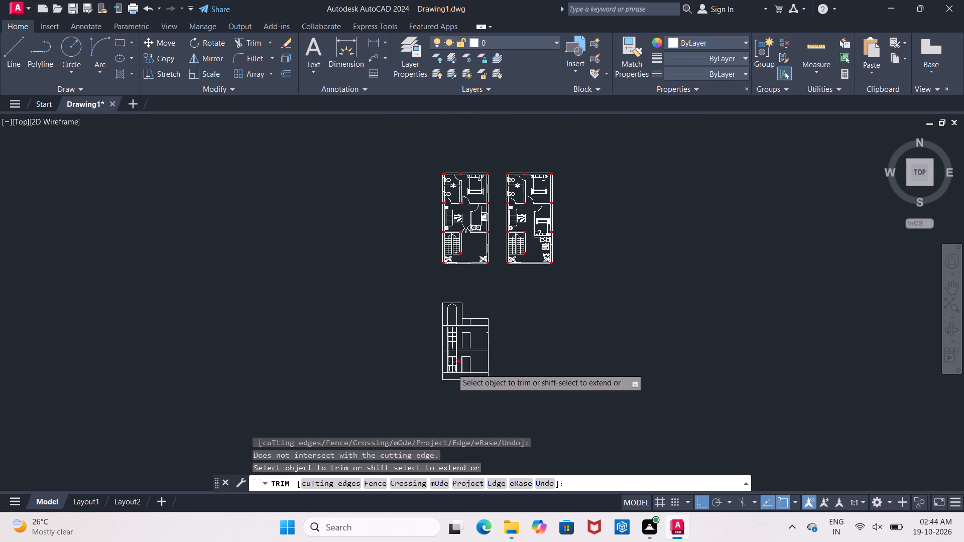
{"action": "scroll", "coordinate": [436, 300], "scroll_direction": "up", "scroll_amount": 2}
{"action": "middle_click_drag", "start_coordinate": [487, 390], "coordinate": [481, 323]}
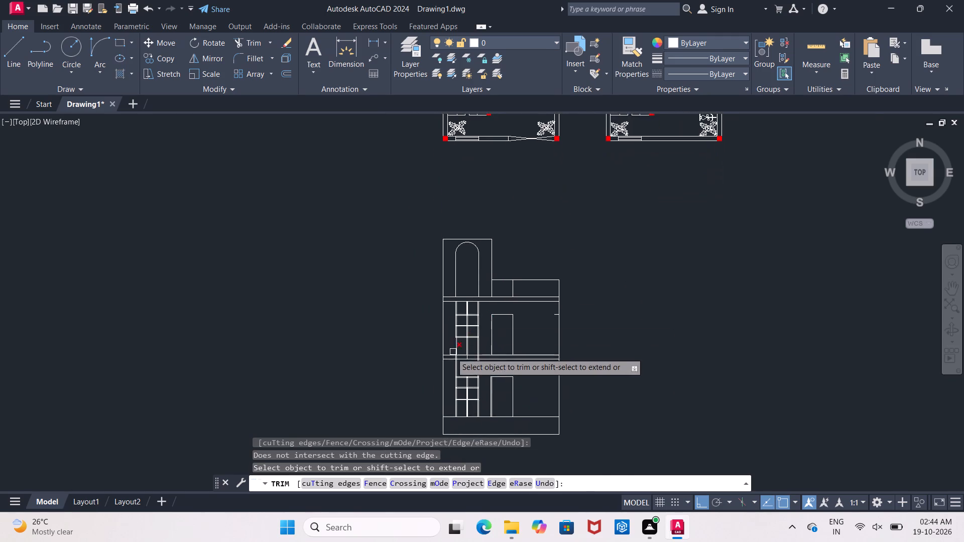
{"action": "scroll", "coordinate": [452, 348], "scroll_direction": "up", "scroll_amount": 3}
{"action": "middle_click_drag", "start_coordinate": [487, 337], "coordinate": [470, 273]}
{"action": "scroll", "coordinate": [470, 273], "scroll_direction": "down", "scroll_amount": 2}
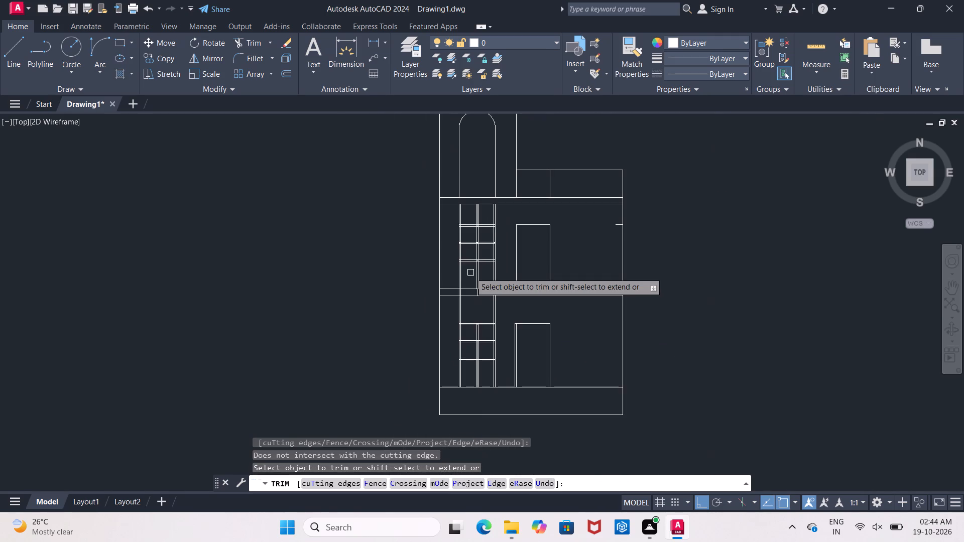
{"action": "scroll", "coordinate": [470, 273], "scroll_direction": "up", "scroll_amount": 4}
{"action": "middle_click_drag", "start_coordinate": [470, 273], "coordinate": [441, 458]}
{"action": "scroll", "coordinate": [442, 351], "scroll_direction": "down", "scroll_amount": 1}
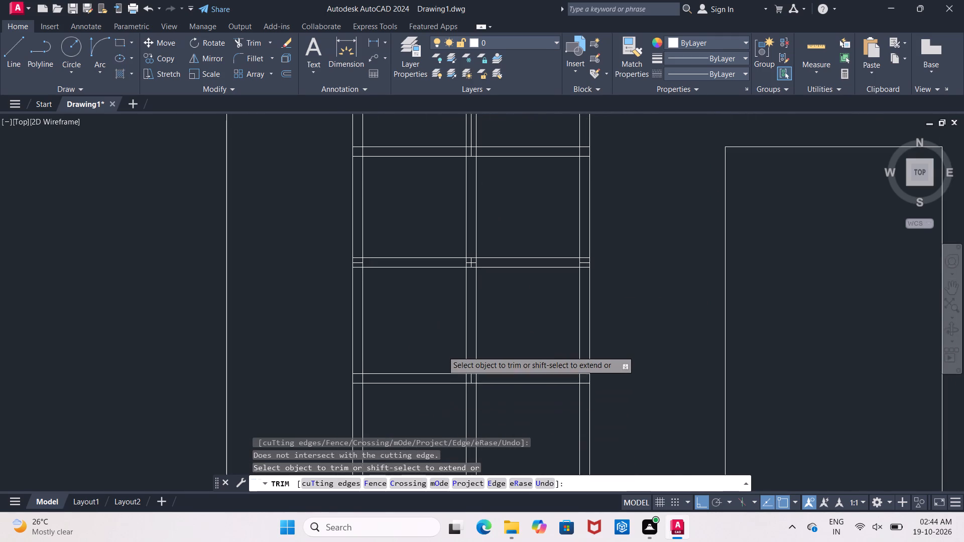
{"action": "scroll", "coordinate": [442, 351], "scroll_direction": "down", "scroll_amount": 3}
{"action": "middle_click_drag", "start_coordinate": [443, 338], "coordinate": [446, 292]}
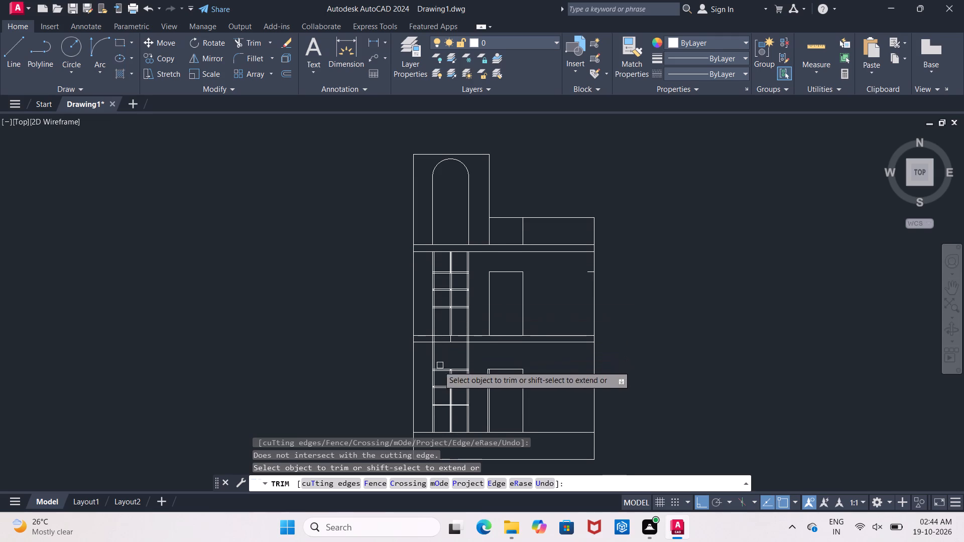
{"action": "scroll", "coordinate": [450, 319], "scroll_direction": "up", "scroll_amount": 4}
{"action": "scroll", "coordinate": [410, 327], "scroll_direction": "down", "scroll_amount": 1}
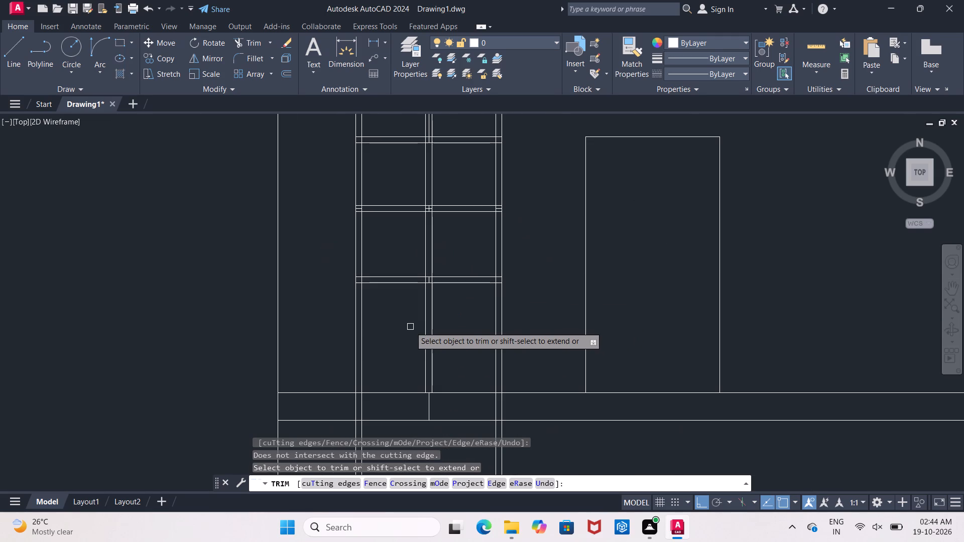
Trim the mullion lines that run past the middle-storey window's bottom frame and head frame.
{"action": "left_click", "coordinate": [403, 314]}
{"action": "left_click", "coordinate": [457, 333]}
{"action": "scroll", "coordinate": [445, 335], "scroll_direction": "down", "scroll_amount": 2}
{"action": "middle_click_drag", "start_coordinate": [445, 336], "coordinate": [443, 357]}
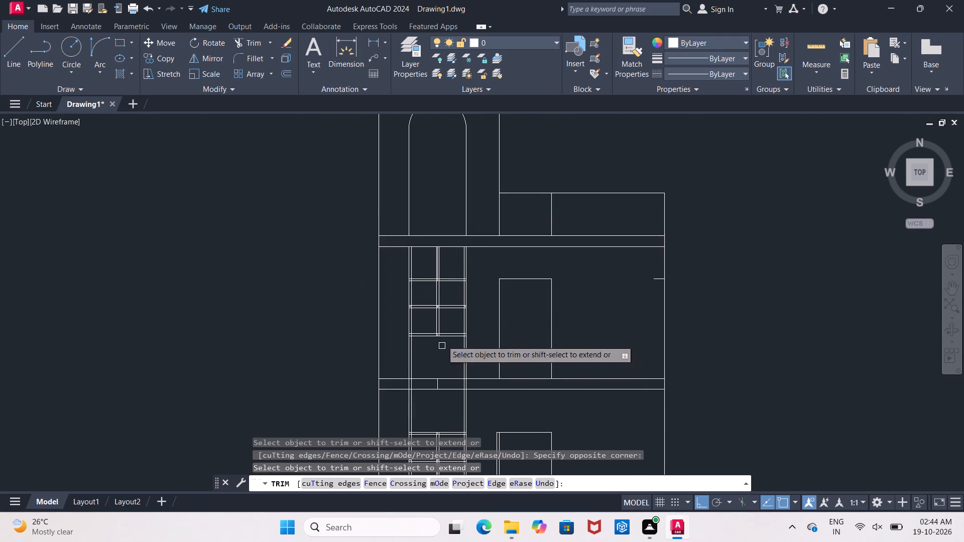
{"action": "scroll", "coordinate": [436, 285], "scroll_direction": "up", "scroll_amount": 2}
{"action": "left_click_drag", "start_coordinate": [411, 233], "coordinate": [419, 235]}
{"action": "left_click", "coordinate": [462, 242]}
{"action": "scroll", "coordinate": [462, 243], "scroll_direction": "down", "scroll_amount": 1}
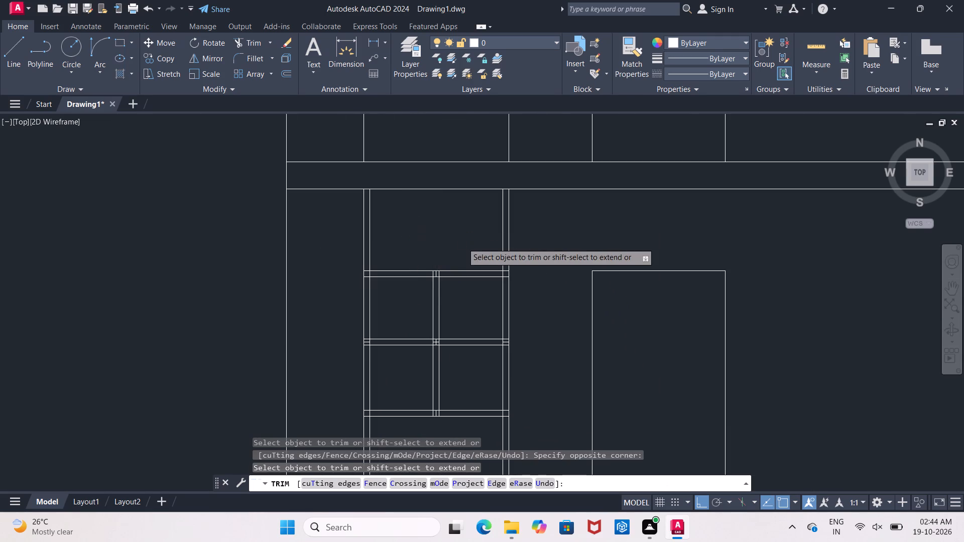
Draw a horizontal line about 4'-6" long across the top-storey arched window where the arch begins, and trim its overhanging end.
{"action": "scroll", "coordinate": [462, 243], "scroll_direction": "down", "scroll_amount": 1}
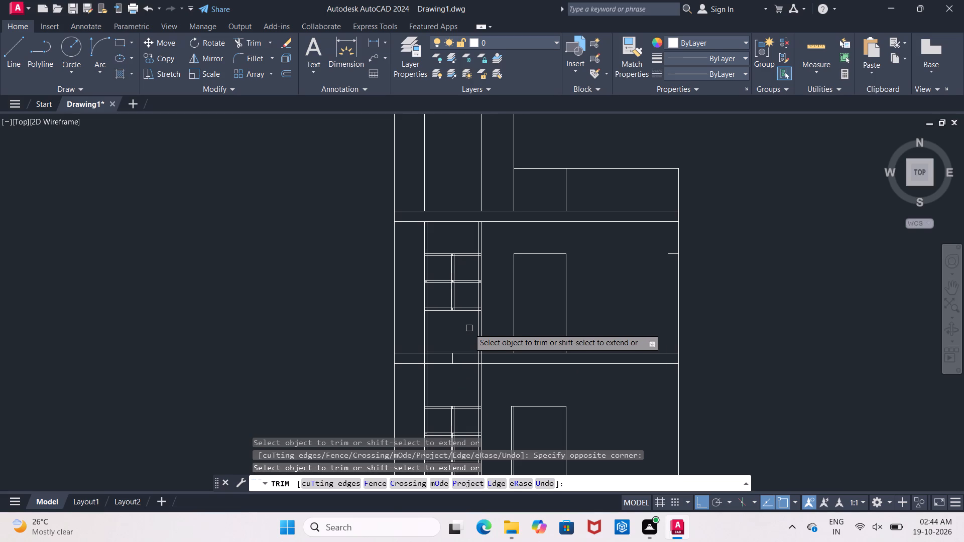
{"action": "middle_click_drag", "start_coordinate": [452, 330], "coordinate": [457, 369]}
{"action": "middle_click_drag", "start_coordinate": [443, 256], "coordinate": [446, 306]}
{"action": "middle_click_drag", "start_coordinate": [449, 213], "coordinate": [453, 274]}
{"action": "scroll", "coordinate": [455, 255], "scroll_direction": "up", "scroll_amount": 2}
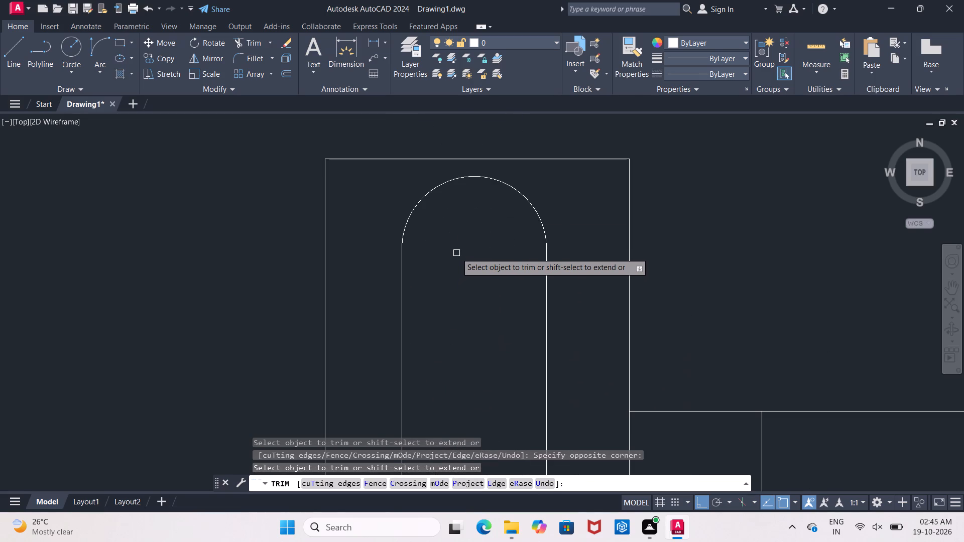
{"action": "key", "text": "Escape"}
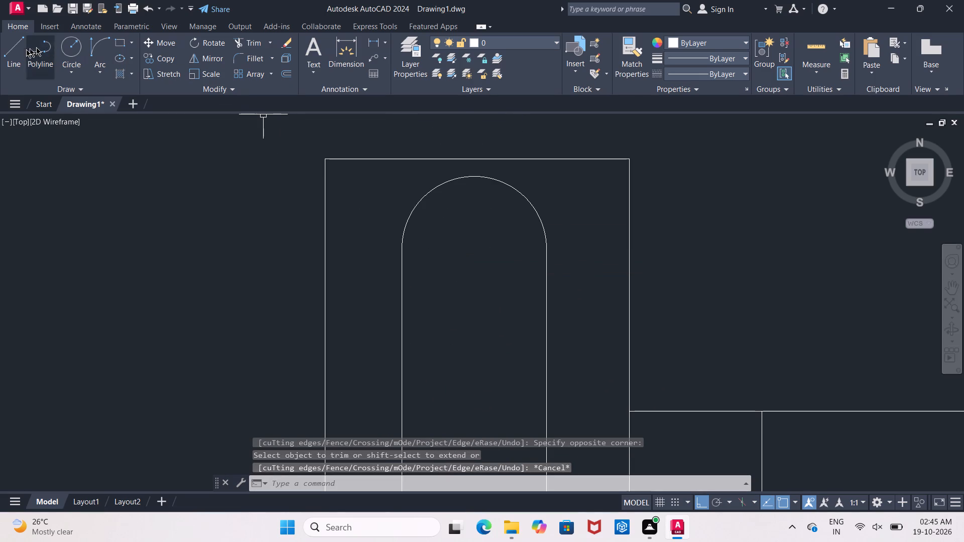
{"action": "left_click", "coordinate": [20, 51]}
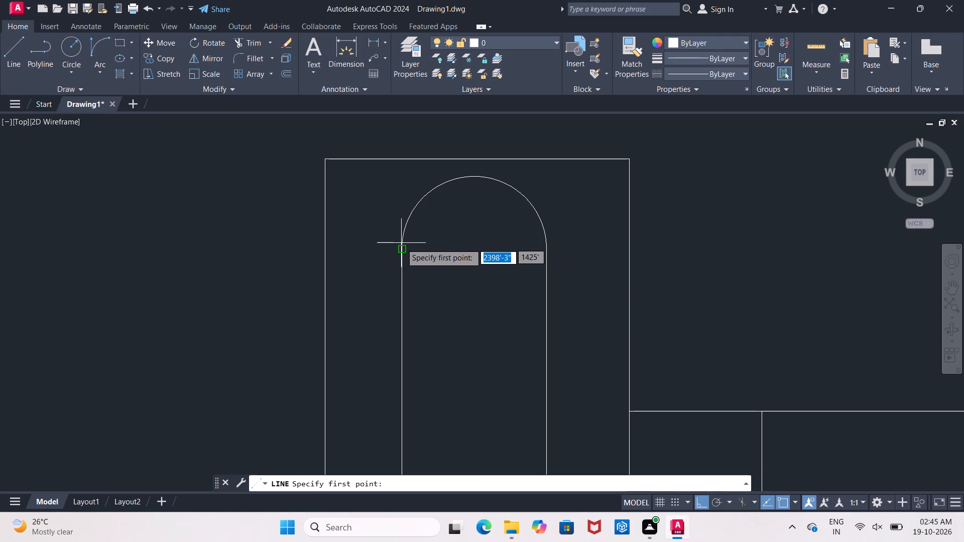
{"action": "left_click", "coordinate": [401, 244]}
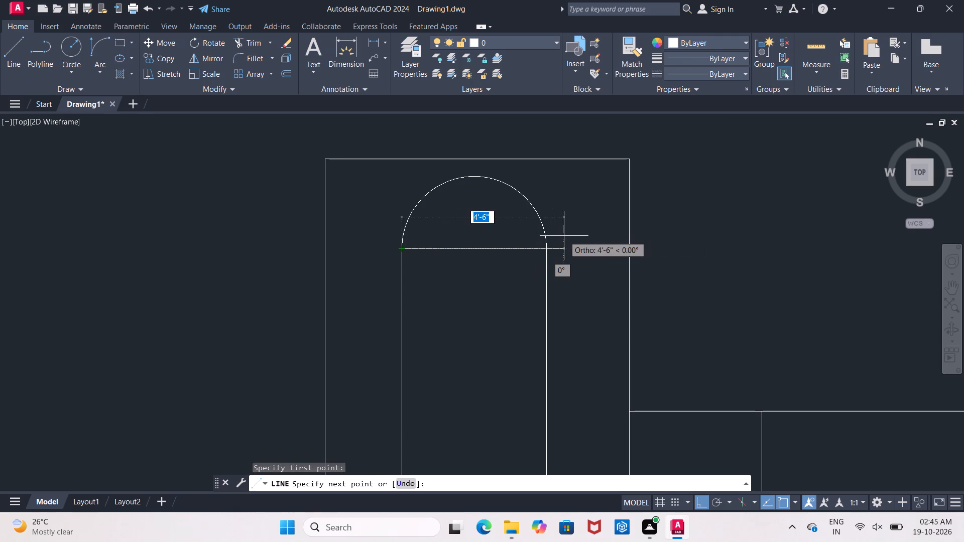
{"action": "left_click", "coordinate": [564, 236]}
{"action": "key", "text": "Escape"}
{"action": "type", "text": "tr"}
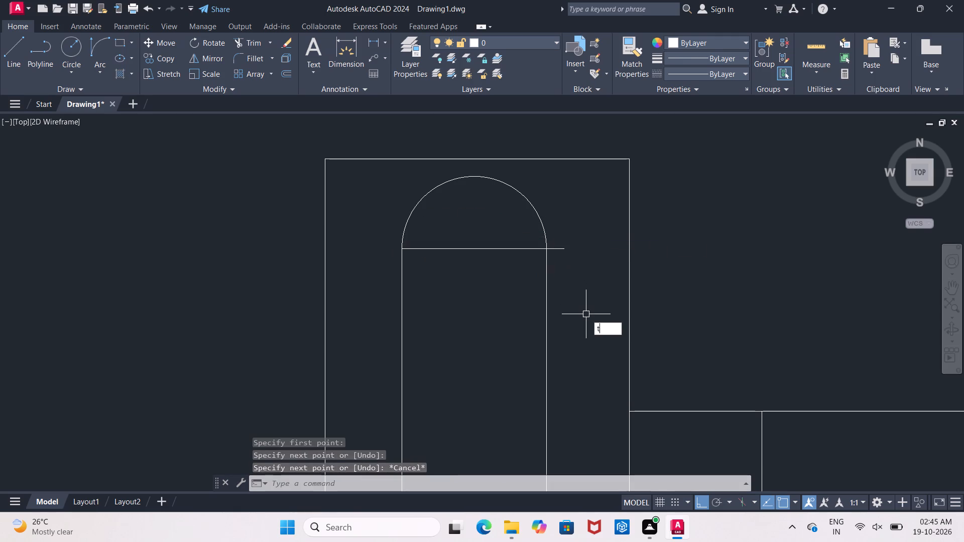
{"action": "key", "text": "space"}
{"action": "key", "text": "space"}
{"action": "left_click", "coordinate": [554, 248]}
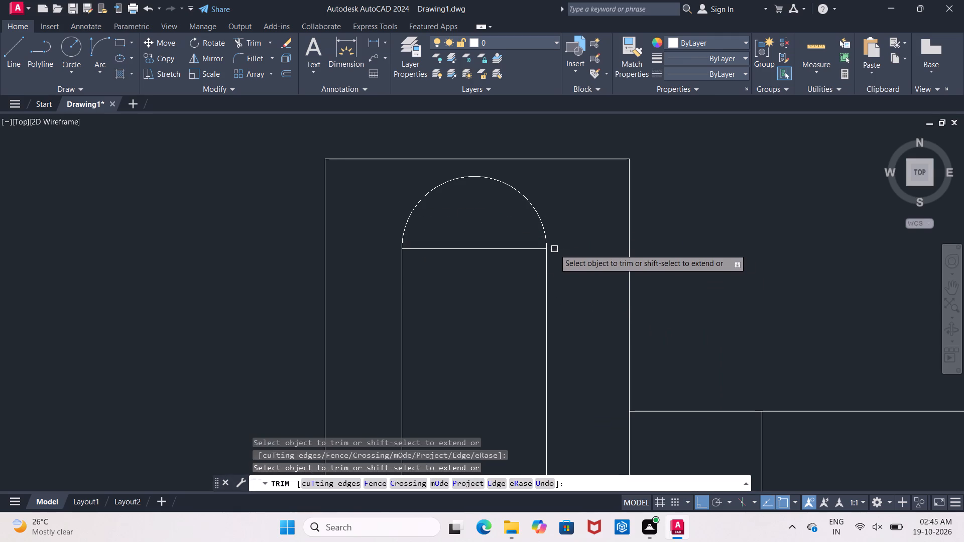
{"action": "key", "text": "Escape"}
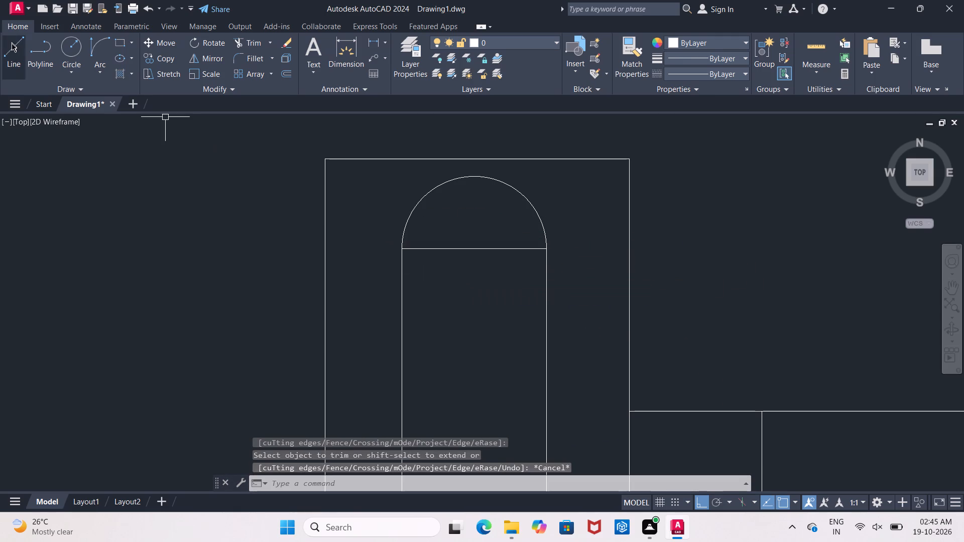
Draw a vertical line about 2'-0" long from the midpoint of the arch's base line to the arch's crown.
{"action": "left_click", "coordinate": [12, 44]}
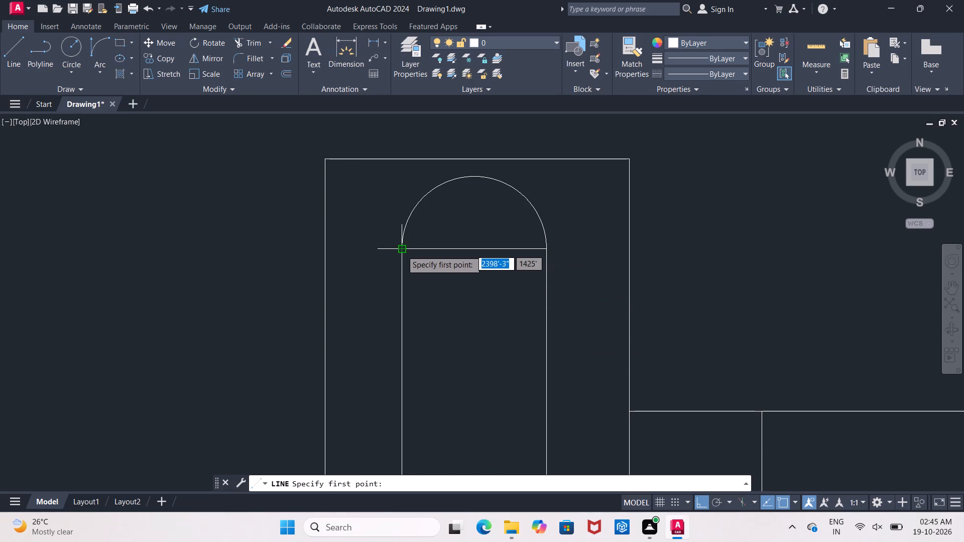
{"action": "left_click", "coordinate": [474, 248]}
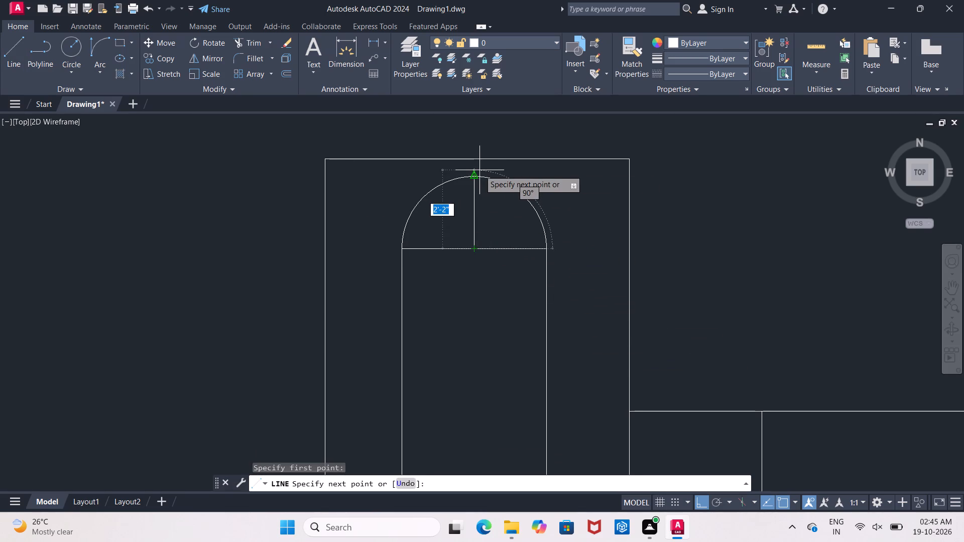
{"action": "left_click", "coordinate": [479, 170]}
{"action": "key", "text": "Escape"}
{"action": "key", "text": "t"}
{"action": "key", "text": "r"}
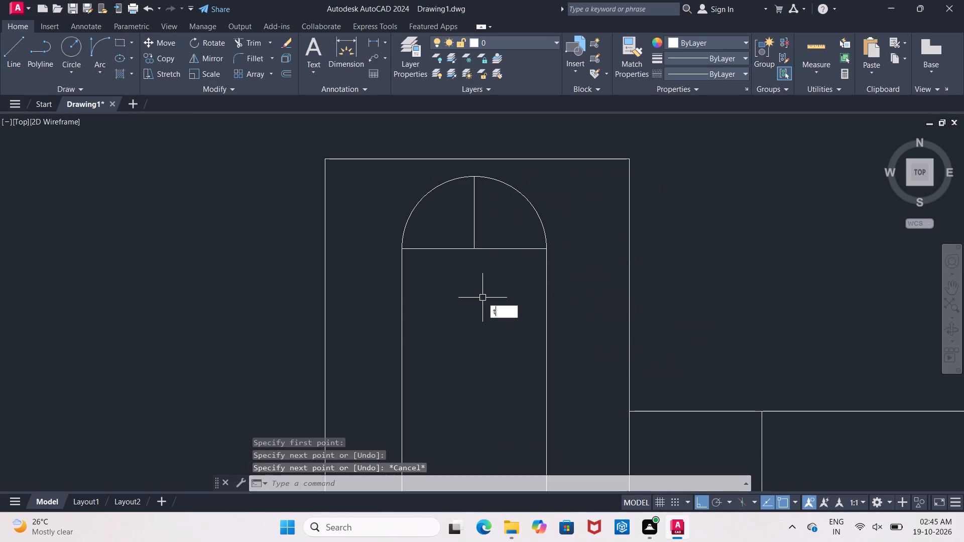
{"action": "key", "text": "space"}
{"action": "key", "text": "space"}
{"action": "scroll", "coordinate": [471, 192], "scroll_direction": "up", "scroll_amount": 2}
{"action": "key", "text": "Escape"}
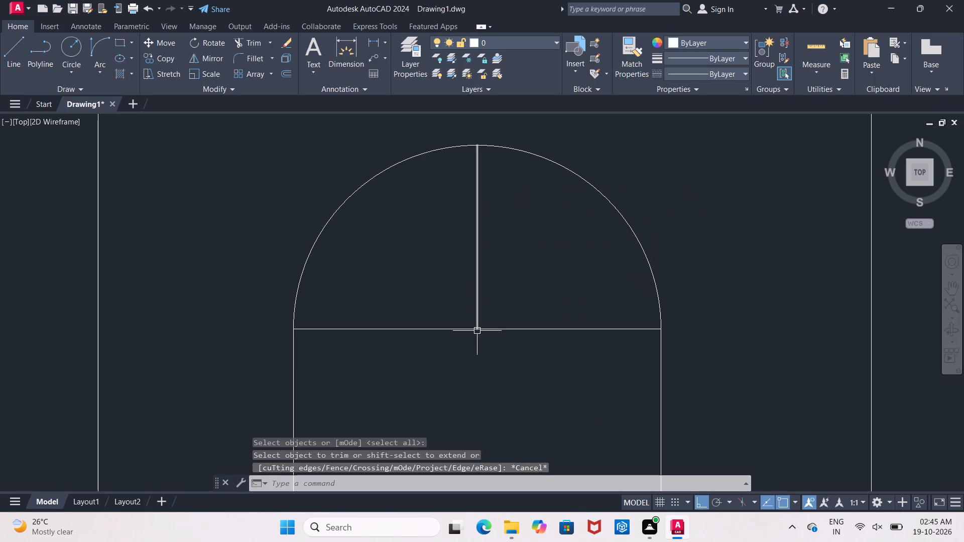
Draw a diagonal line about 2'-7 1/2" long at about 135° from the base line's midpoint past the arch, with Ortho off.
{"action": "left_click", "coordinate": [20, 55]}
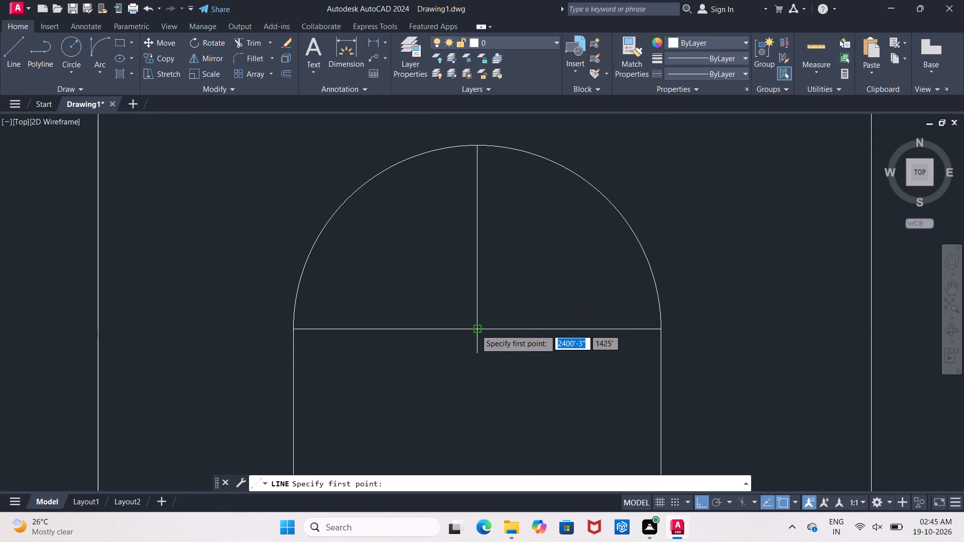
{"action": "left_click", "coordinate": [475, 329]}
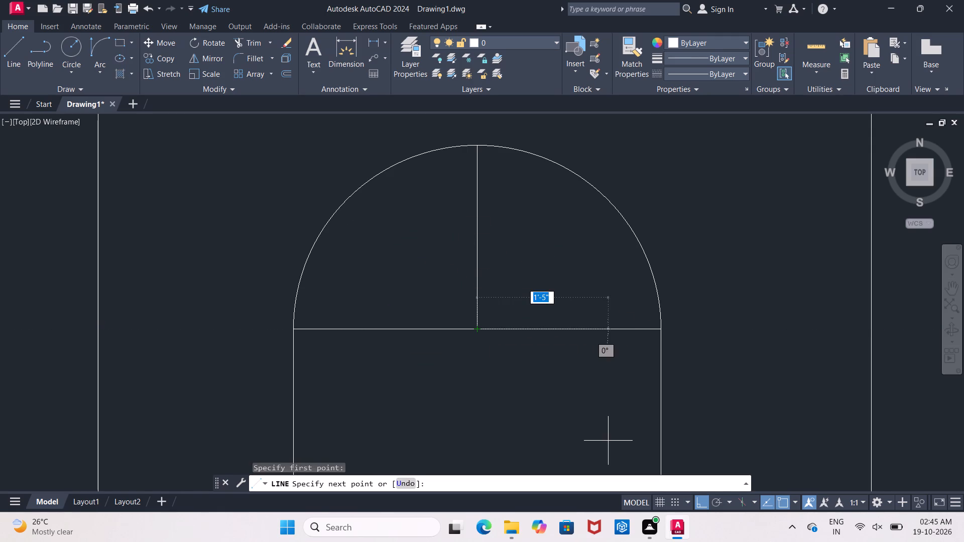
{"action": "left_click", "coordinate": [697, 499]}
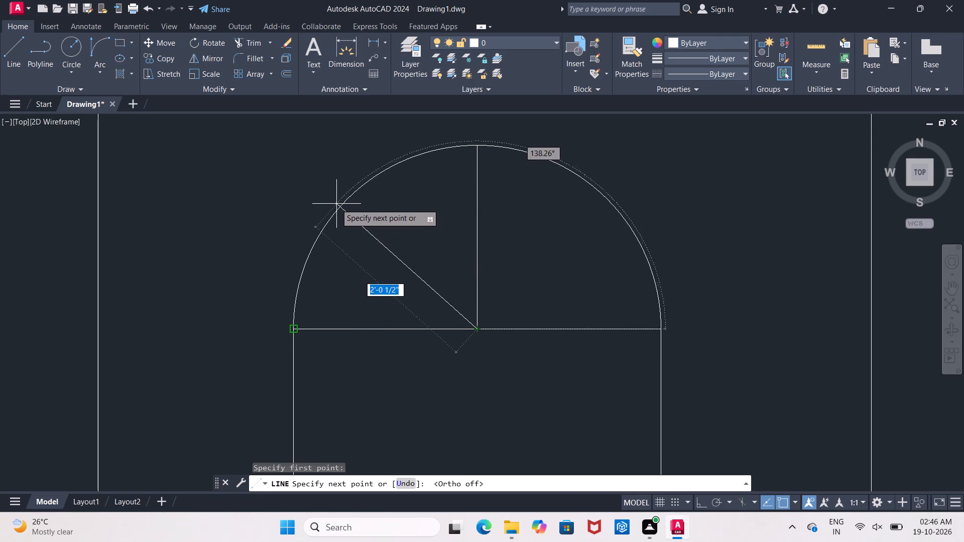
{"action": "left_click", "coordinate": [306, 159]}
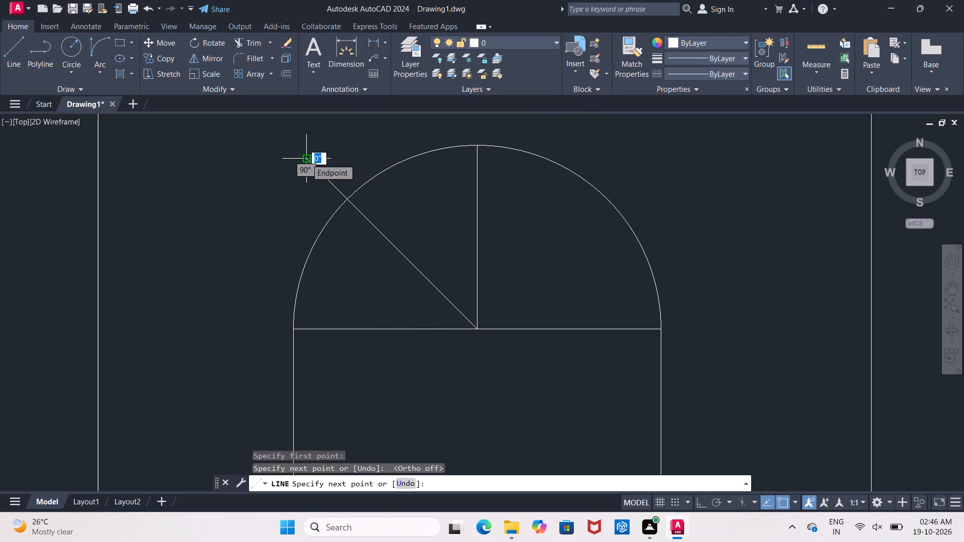
{"action": "key", "text": "Escape"}
Mirror the diagonal line about the arch's vertical centre line, keeping the source line.
{"action": "left_click", "coordinate": [405, 260]}
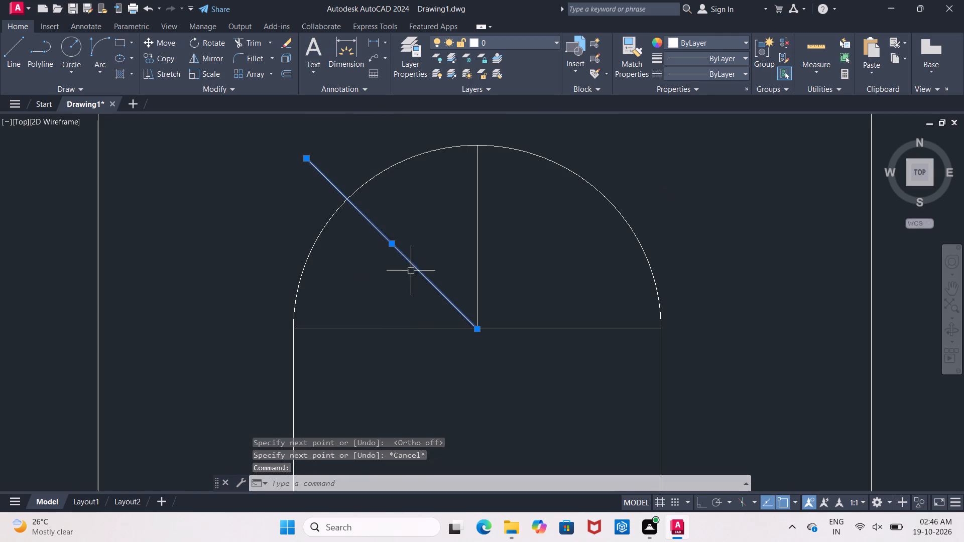
{"action": "left_click", "coordinate": [210, 60]}
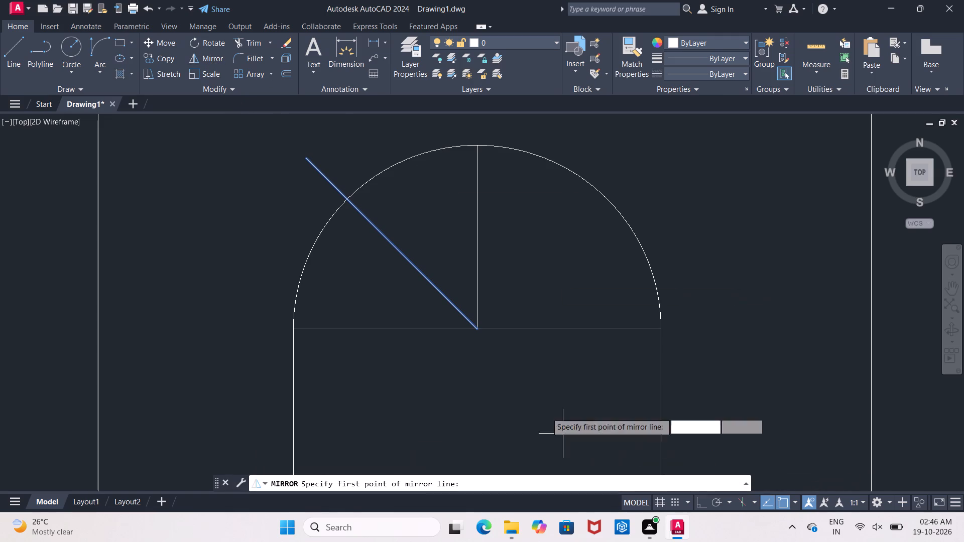
{"action": "left_click", "coordinate": [478, 327]}
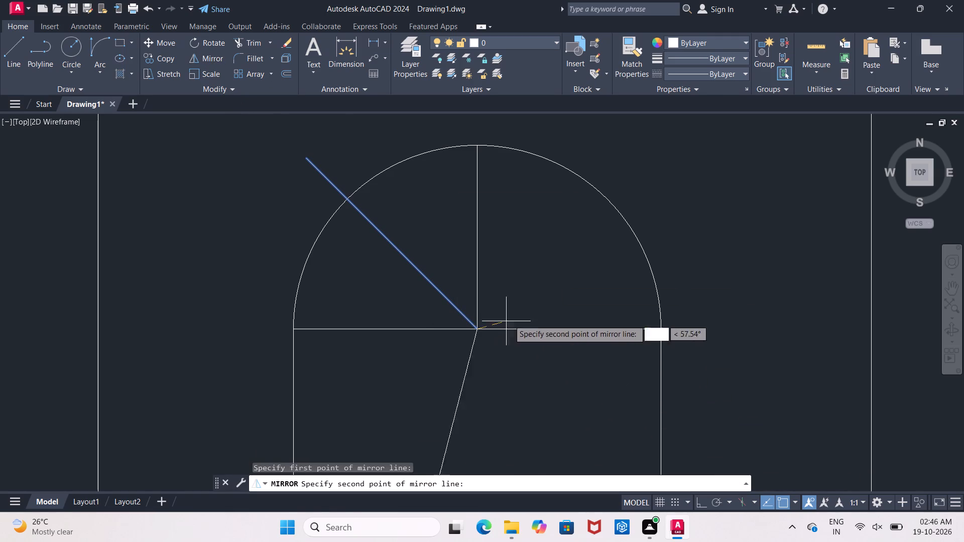
{"action": "left_click", "coordinate": [477, 144]}
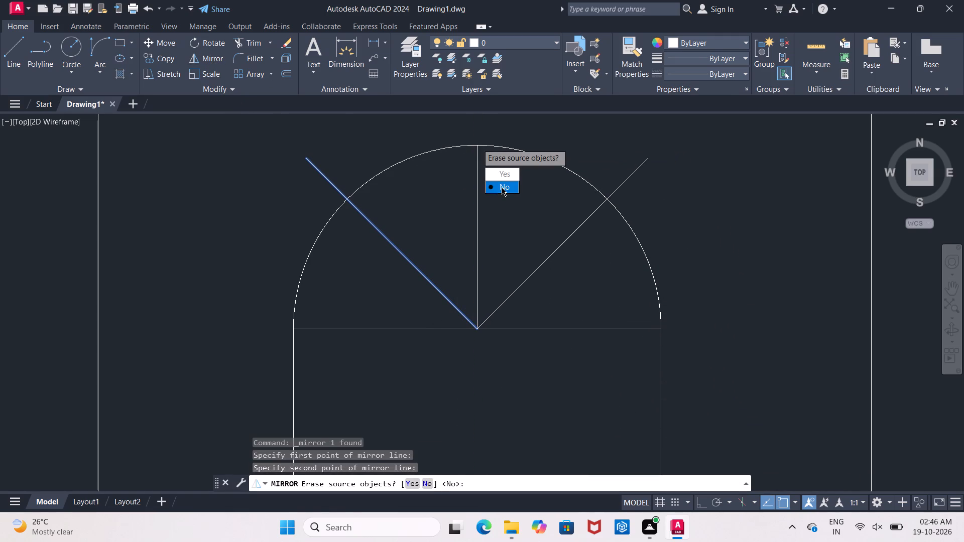
{"action": "left_click_drag", "start_coordinate": [502, 188], "coordinate": [477, 144]}
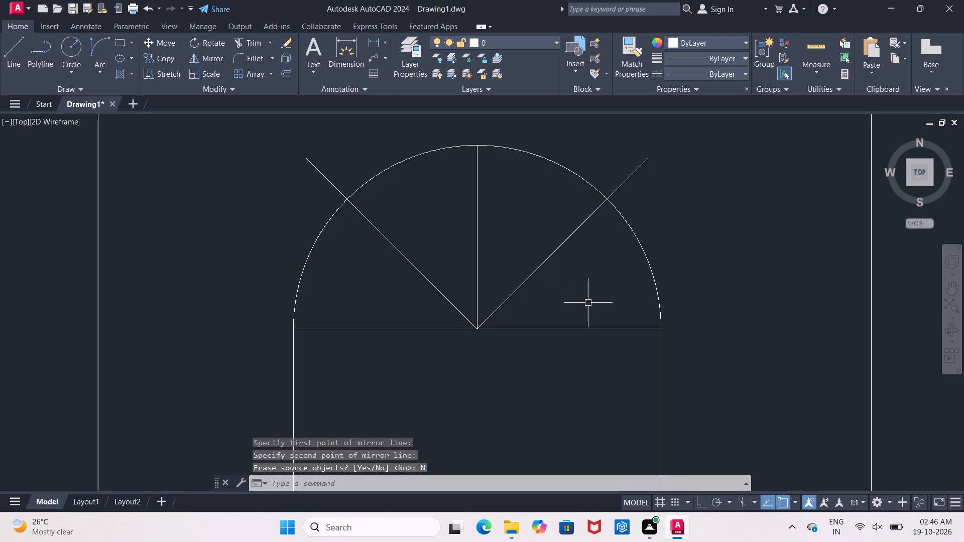
{"action": "key", "text": "Escape"}
Trim the ends of both diagonal lines that extend beyond the arch.
{"action": "key", "text": "r"}
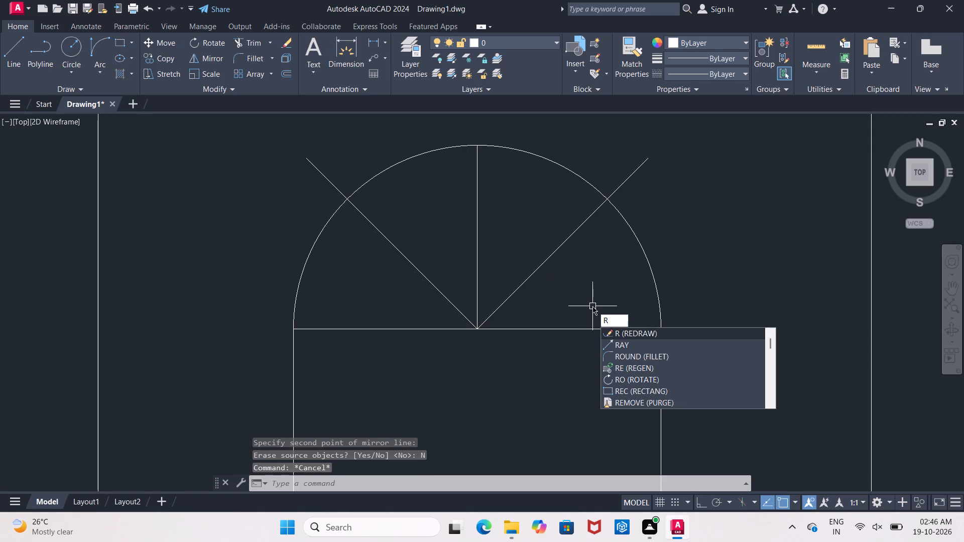
{"action": "key", "text": "BackSpace"}
{"action": "type", "text": "tr"}
{"action": "key", "text": "space"}
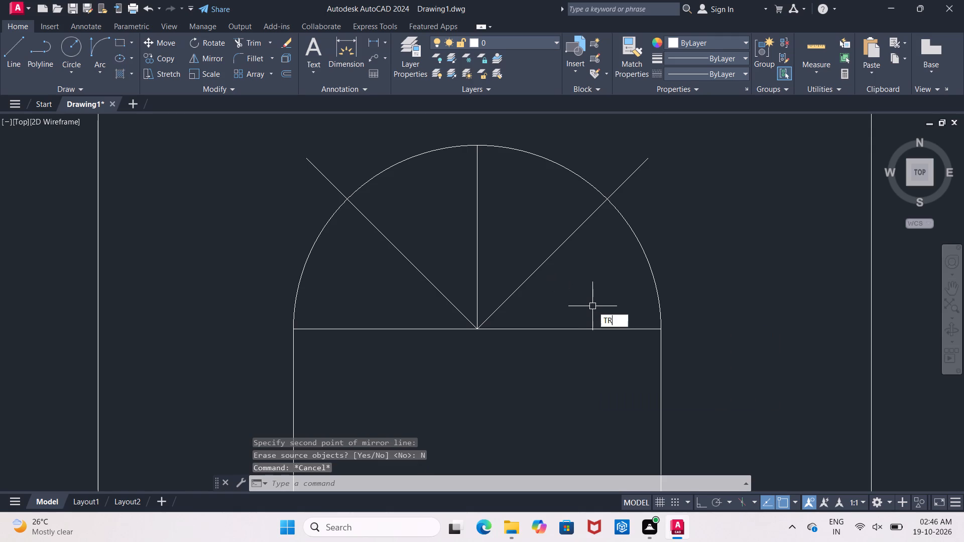
{"action": "key", "text": "space"}
{"action": "left_click", "coordinate": [627, 179]}
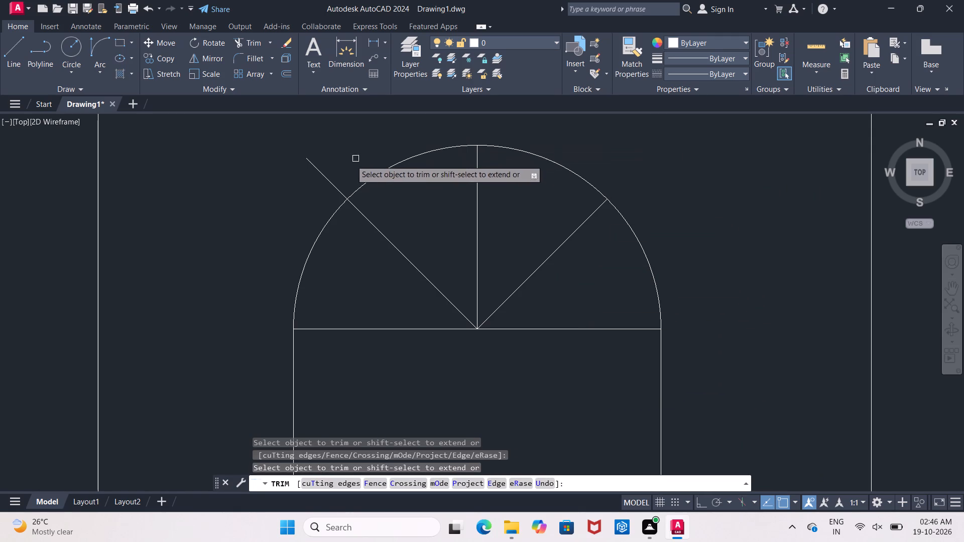
{"action": "left_click", "coordinate": [319, 175]}
Copy the middle-storey window's mullion and transom grid vertically 10'-6" so its top corner meets the base of the top-storey arch.
{"action": "scroll", "coordinate": [321, 175], "scroll_direction": "down", "scroll_amount": 1}
{"action": "scroll", "coordinate": [329, 242], "scroll_direction": "down", "scroll_amount": 1}
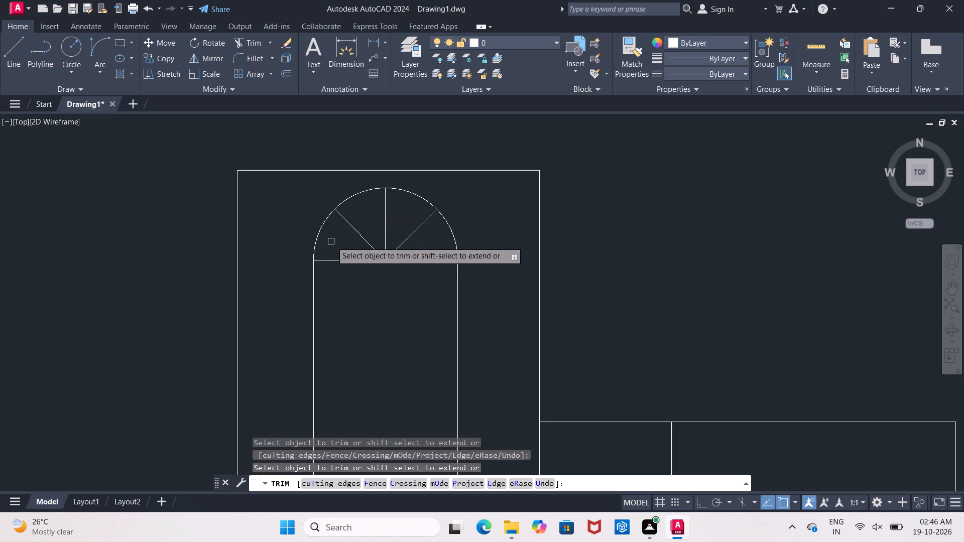
{"action": "scroll", "coordinate": [351, 292], "scroll_direction": "down", "scroll_amount": 1}
{"action": "middle_click_drag", "start_coordinate": [351, 292], "coordinate": [358, 193]}
{"action": "scroll", "coordinate": [375, 225], "scroll_direction": "down", "scroll_amount": 1}
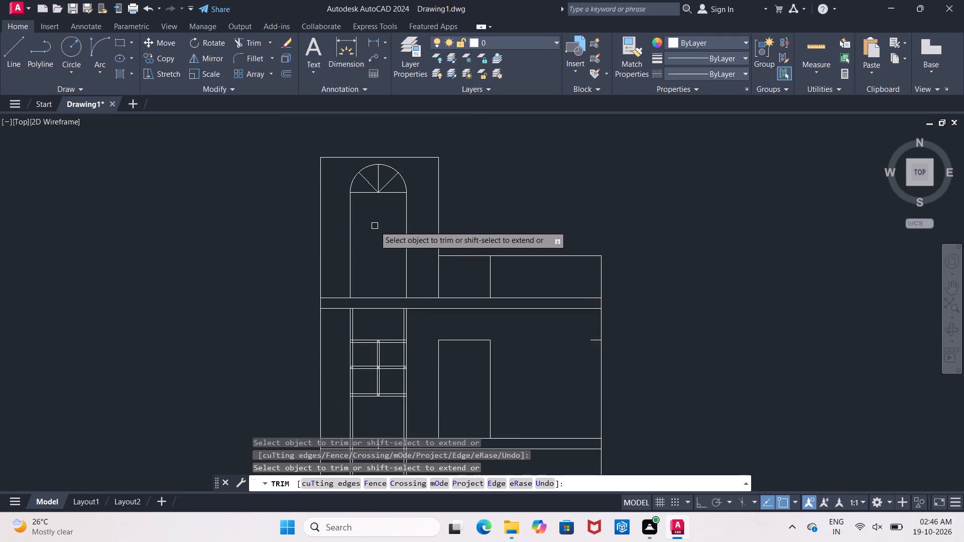
{"action": "scroll", "coordinate": [375, 226], "scroll_direction": "down", "scroll_amount": 1}
{"action": "middle_click_drag", "start_coordinate": [375, 226], "coordinate": [377, 212]}
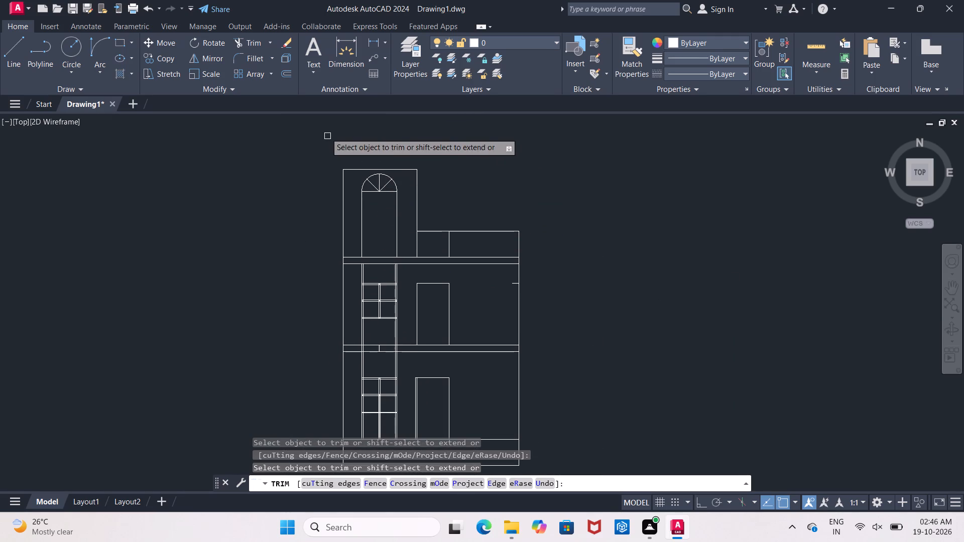
{"action": "scroll", "coordinate": [375, 286], "scroll_direction": "up", "scroll_amount": 3}
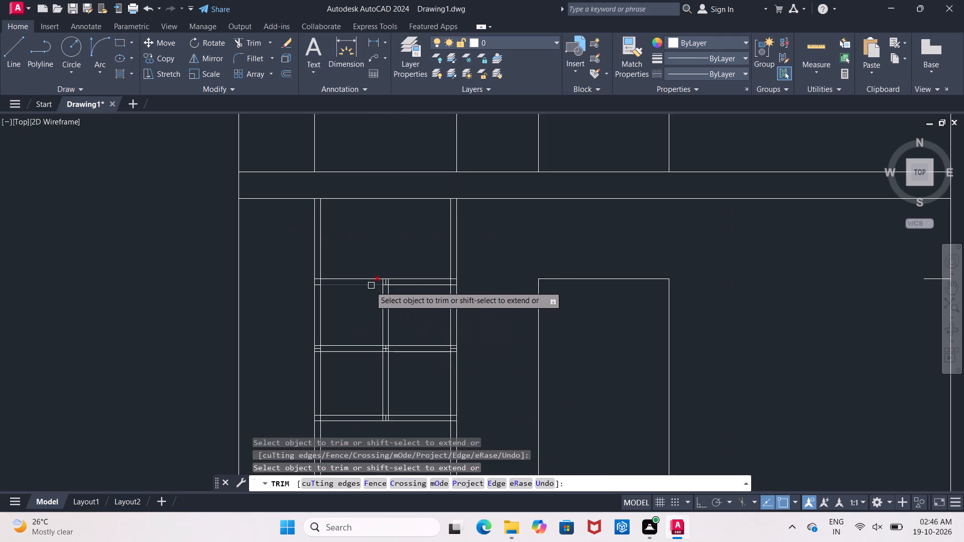
{"action": "middle_click_drag", "start_coordinate": [358, 263], "coordinate": [386, 409]}
{"action": "scroll", "coordinate": [386, 371], "scroll_direction": "down", "scroll_amount": 1}
{"action": "middle_click_drag", "start_coordinate": [386, 376], "coordinate": [392, 289]}
{"action": "scroll", "coordinate": [381, 341], "scroll_direction": "down", "scroll_amount": 1}
{"action": "middle_click_drag", "start_coordinate": [382, 339], "coordinate": [387, 322]}
{"action": "scroll", "coordinate": [386, 320], "scroll_direction": "up", "scroll_amount": 2}
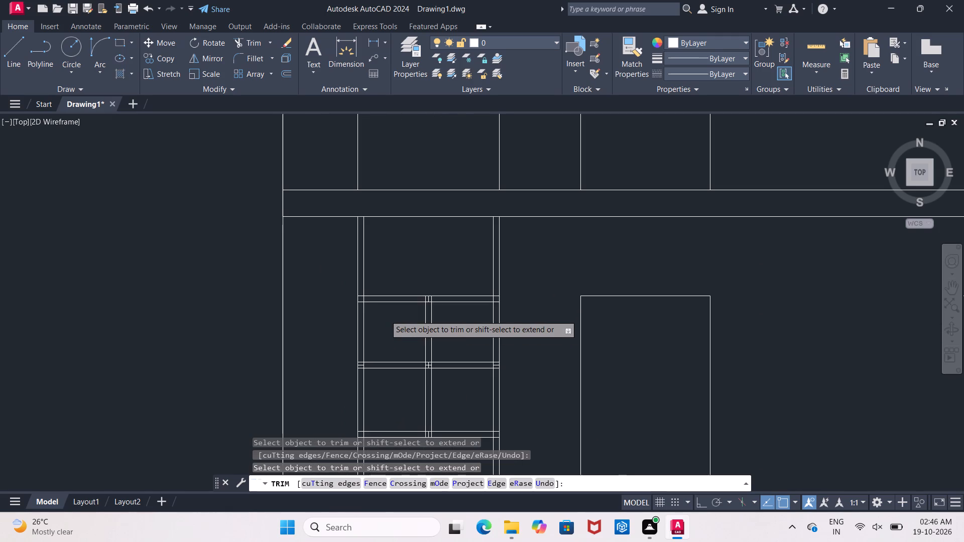
{"action": "key", "text": "Escape"}
{"action": "left_click", "coordinate": [334, 279]}
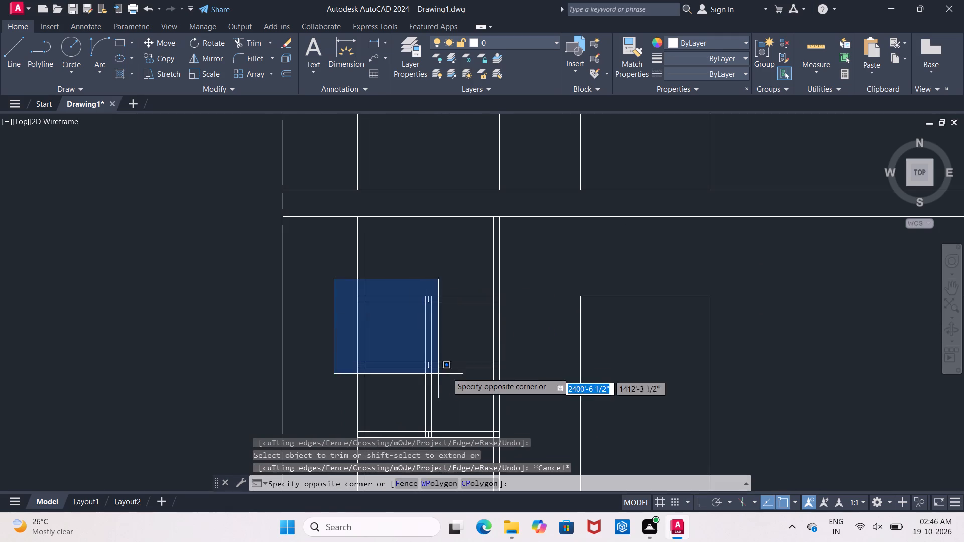
{"action": "middle_click_drag", "start_coordinate": [447, 364], "coordinate": [436, 328]}
{"action": "left_click", "coordinate": [497, 407]}
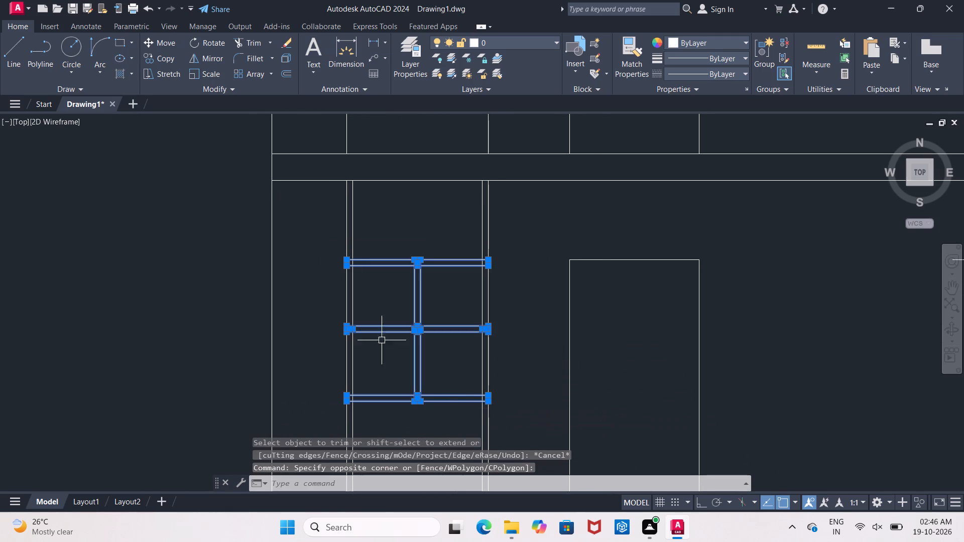
{"action": "left_click", "coordinate": [167, 55]}
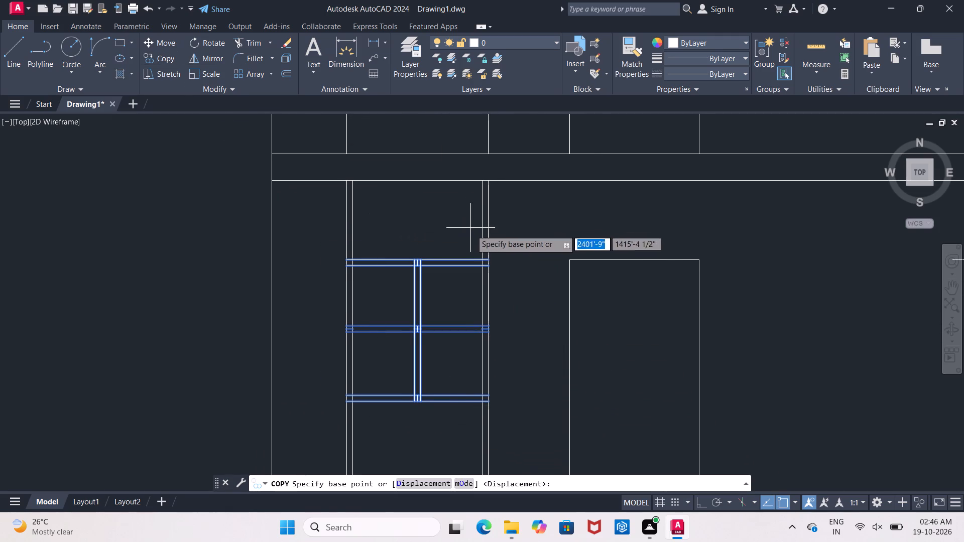
{"action": "left_click", "coordinate": [489, 256]}
{"action": "middle_click_drag", "start_coordinate": [484, 211], "coordinate": [489, 264]}
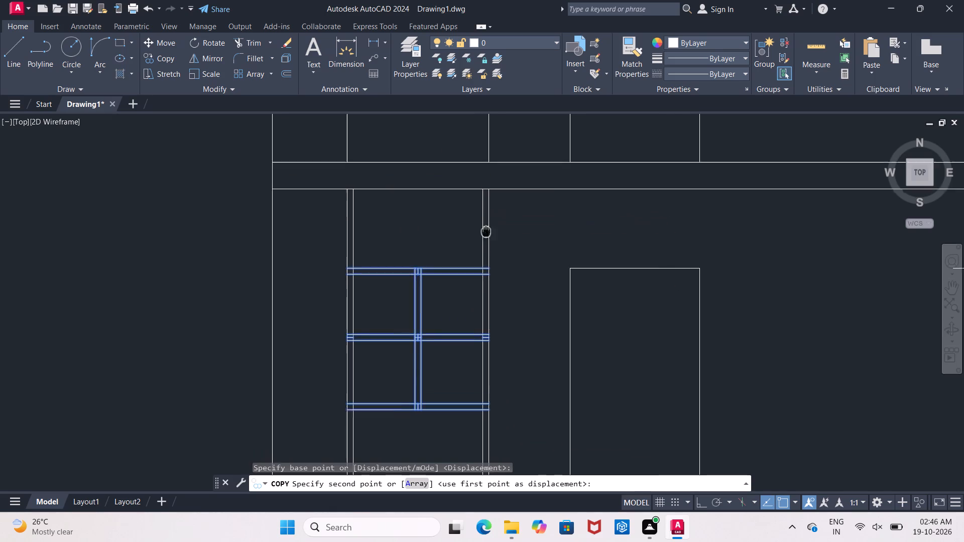
{"action": "middle_click_drag", "start_coordinate": [489, 264], "coordinate": [494, 362]}
{"action": "middle_click_drag", "start_coordinate": [488, 203], "coordinate": [492, 283]}
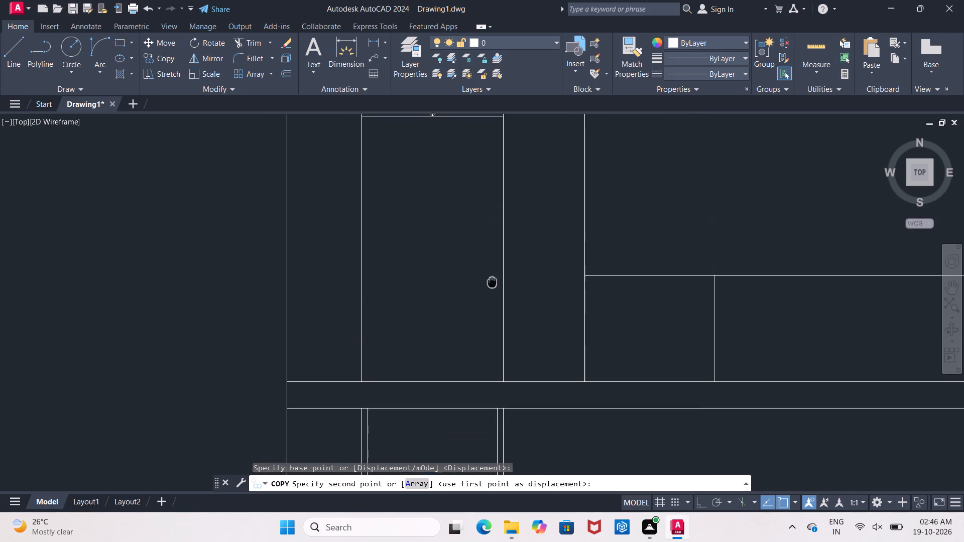
{"action": "middle_click_drag", "start_coordinate": [492, 283], "coordinate": [492, 283]}
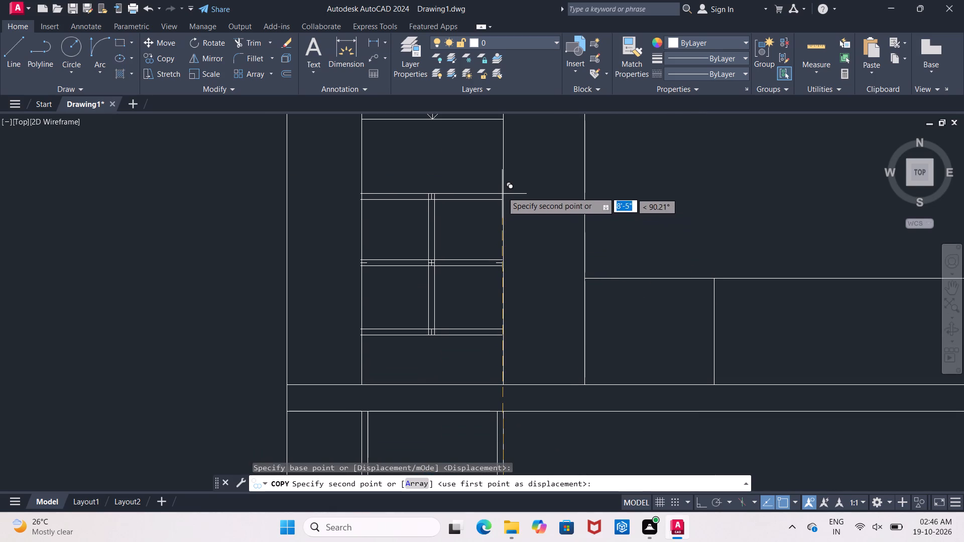
{"action": "middle_click_drag", "start_coordinate": [502, 190], "coordinate": [499, 273]}
{"action": "scroll", "coordinate": [502, 192], "scroll_direction": "down", "scroll_amount": 1}
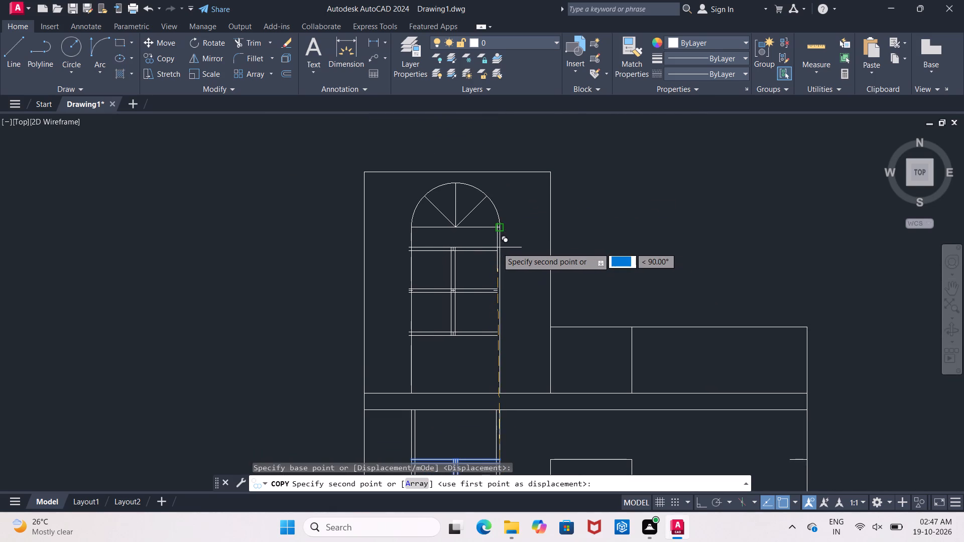
{"action": "scroll", "coordinate": [498, 247], "scroll_direction": "up", "scroll_amount": 2}
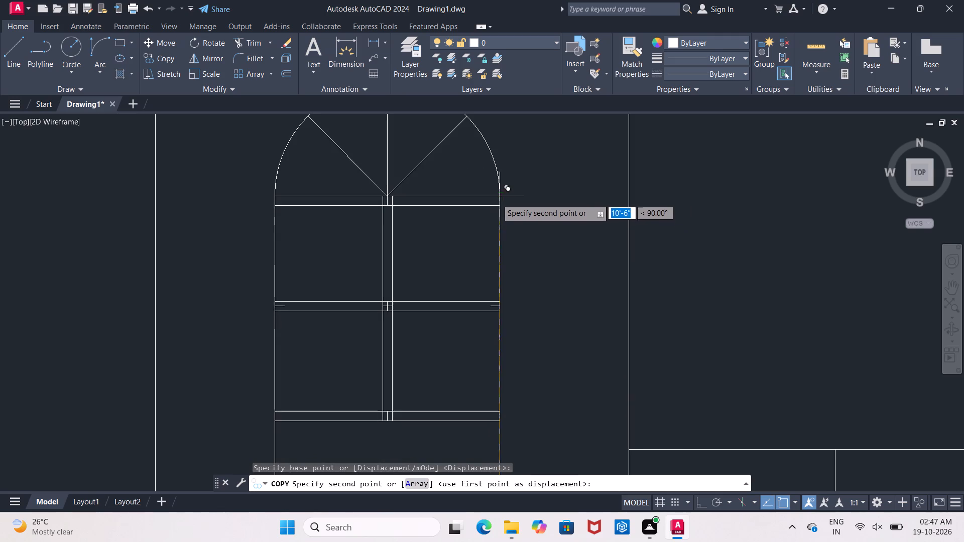
{"action": "left_click", "coordinate": [497, 198]}
{"action": "key", "text": "Escape"}
Extend the middle window's left inner frame line up through the floor band to the base of the top-storey arch.
{"action": "scroll", "coordinate": [498, 198], "scroll_direction": "down", "scroll_amount": 3}
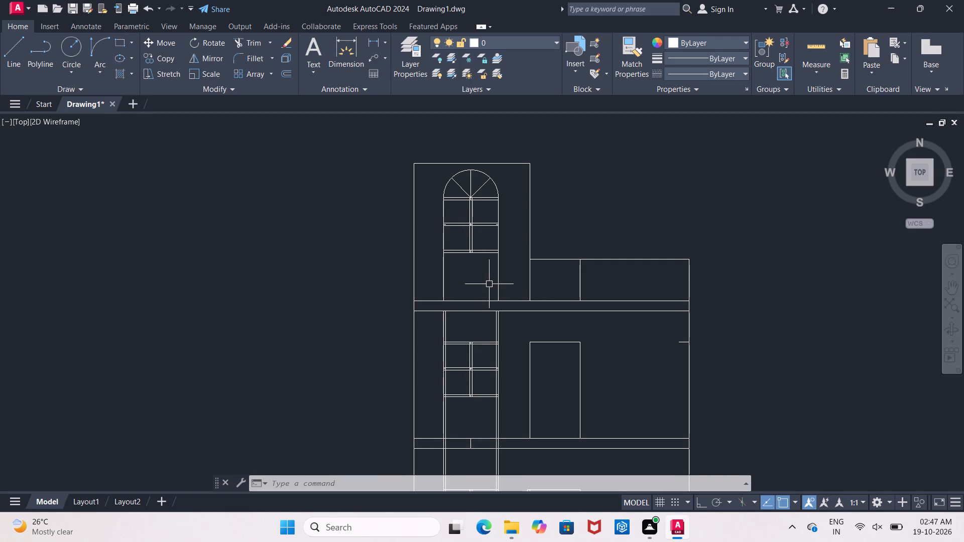
{"action": "middle_click_drag", "start_coordinate": [498, 342], "coordinate": [479, 239]}
{"action": "middle_click_drag", "start_coordinate": [457, 194], "coordinate": [463, 264]}
{"action": "scroll", "coordinate": [454, 248], "scroll_direction": "up", "scroll_amount": 1}
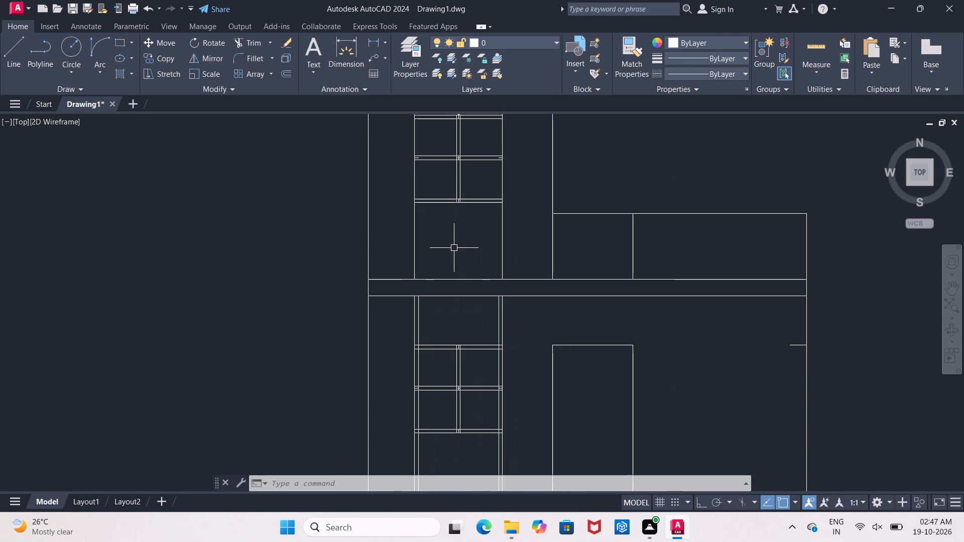
{"action": "key", "text": "Escape"}
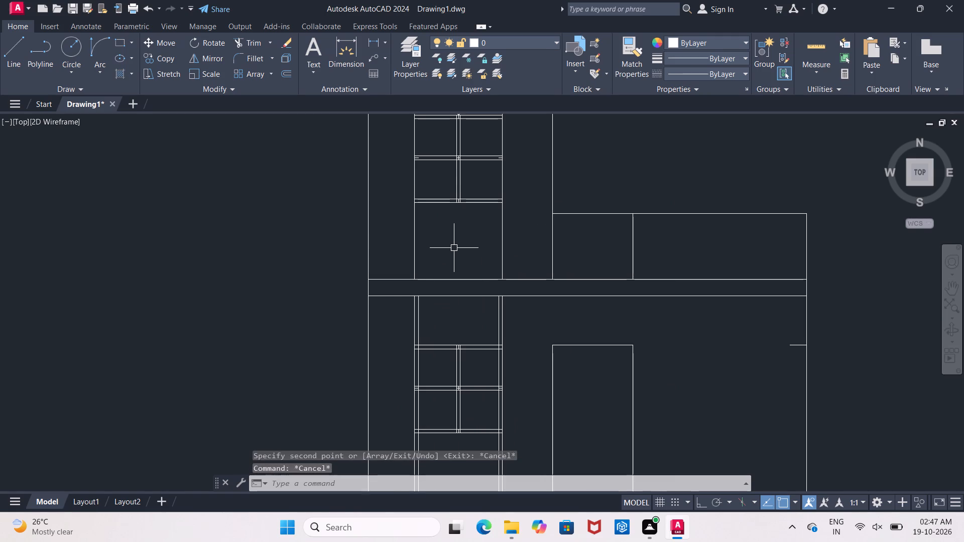
{"action": "type", "text": "ex"}
{"action": "key", "text": "space"}
{"action": "key", "text": "space"}
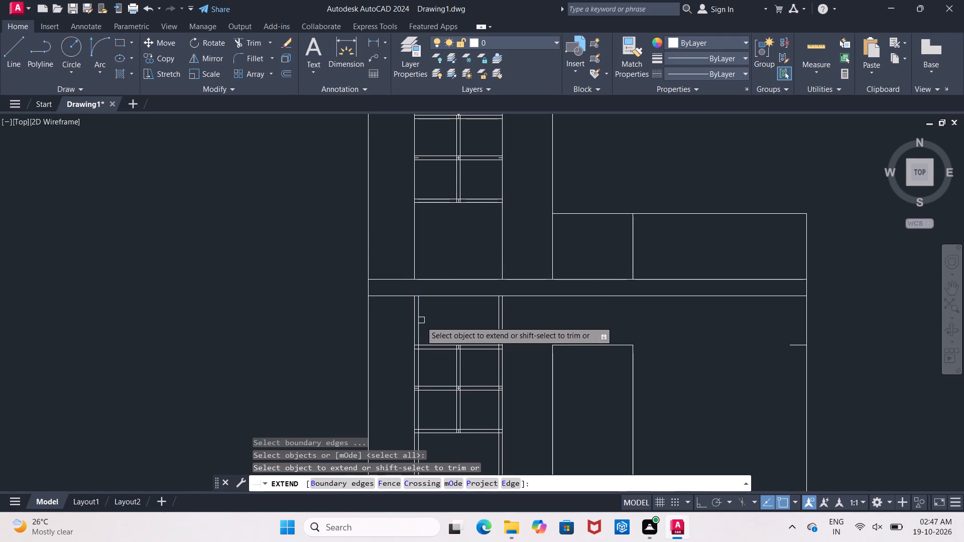
{"action": "left_click", "coordinate": [420, 322]}
{"action": "left_click", "coordinate": [420, 310]}
{"action": "left_click", "coordinate": [418, 252]}
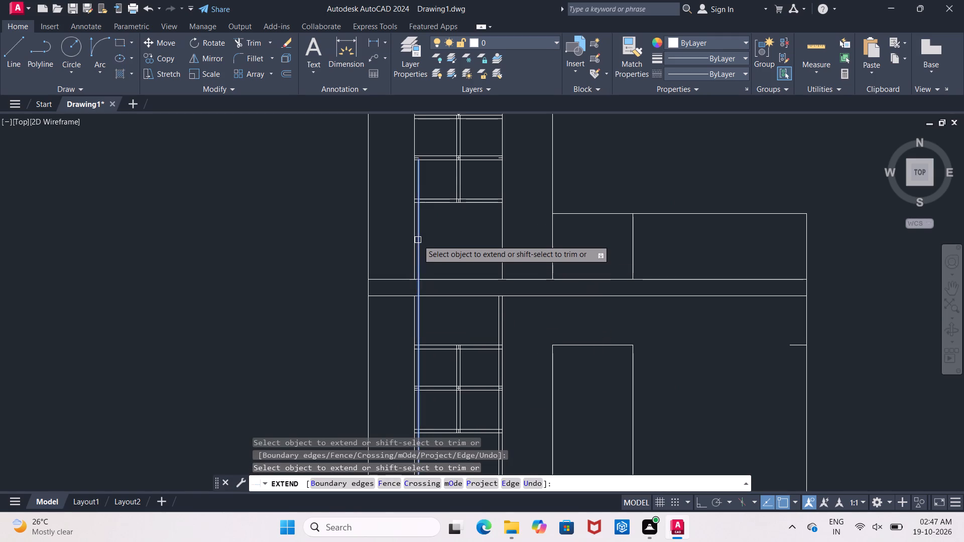
{"action": "left_click", "coordinate": [418, 240]}
{"action": "left_click", "coordinate": [418, 236]}
{"action": "double_click", "coordinate": [418, 230]}
{"action": "left_click", "coordinate": [418, 227]}
Extend the middle window's right inner frame line up through the floor band to the base of the top-storey arch.
{"action": "middle_click_drag", "start_coordinate": [418, 227], "coordinate": [419, 253]}
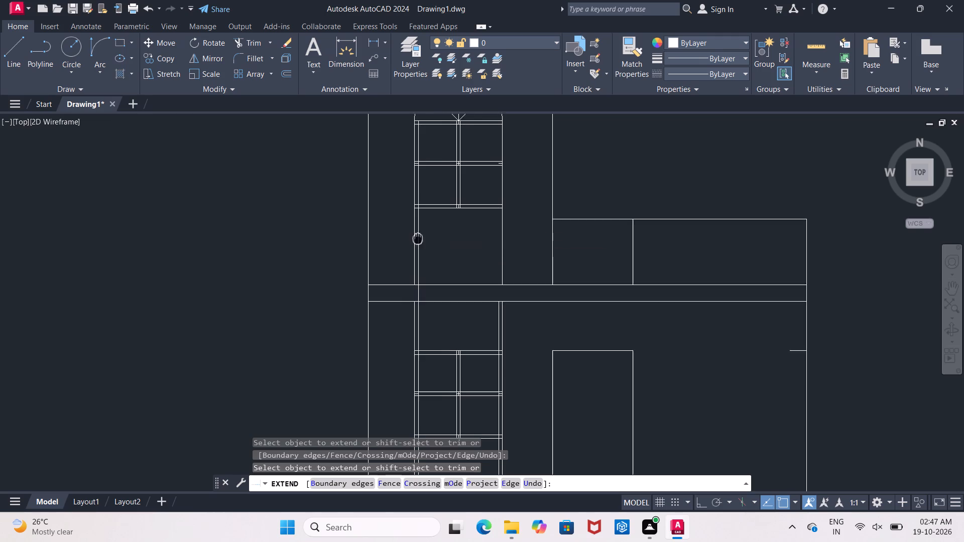
{"action": "middle_click_drag", "start_coordinate": [419, 253], "coordinate": [420, 290]}
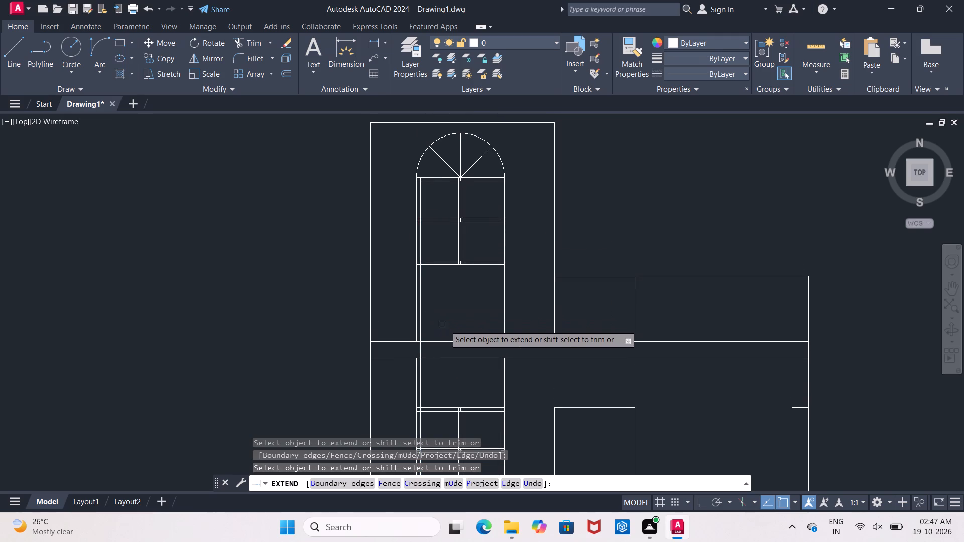
{"action": "left_click", "coordinate": [501, 384]}
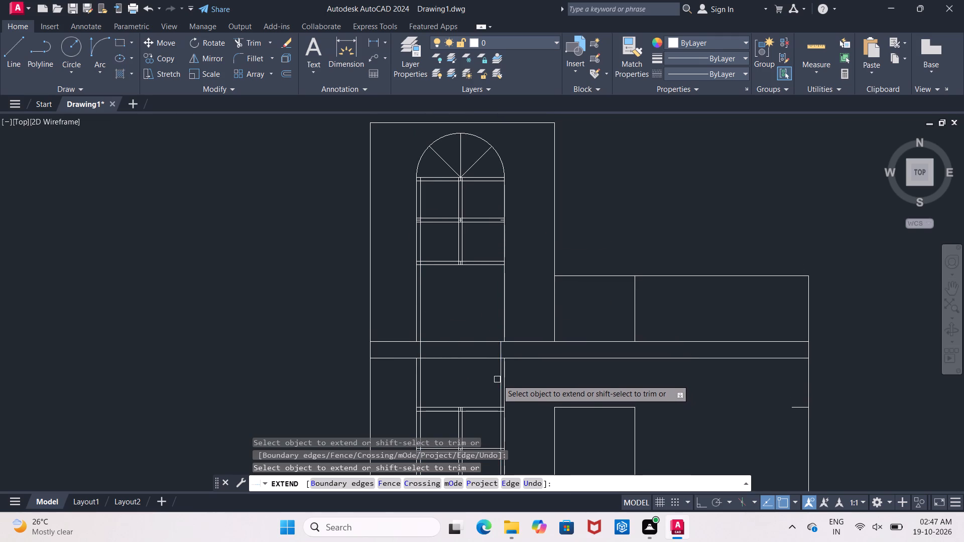
{"action": "left_click", "coordinate": [497, 379]}
{"action": "triple_click", "coordinate": [501, 377]}
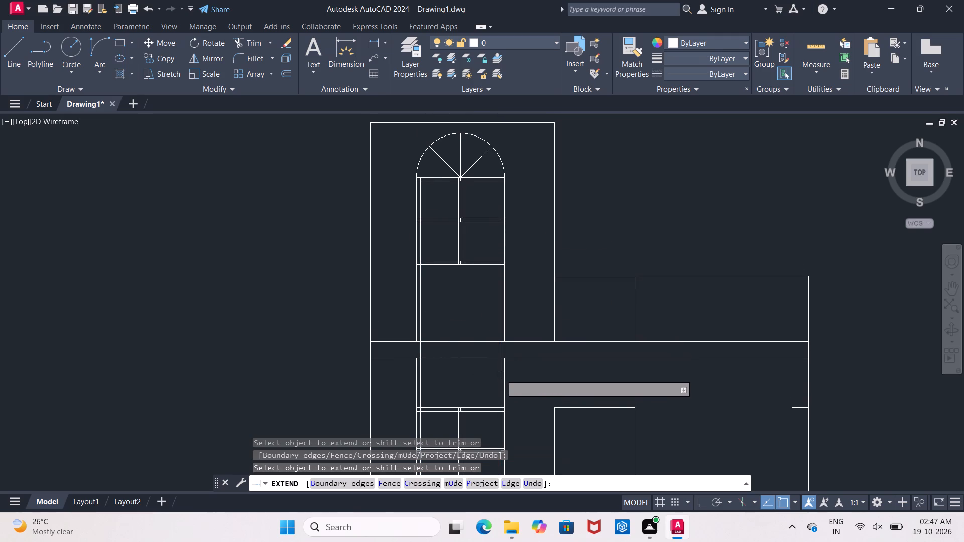
{"action": "triple_click", "coordinate": [501, 374]}
{"action": "double_click", "coordinate": [501, 373]}
{"action": "left_click", "coordinate": [501, 371]}
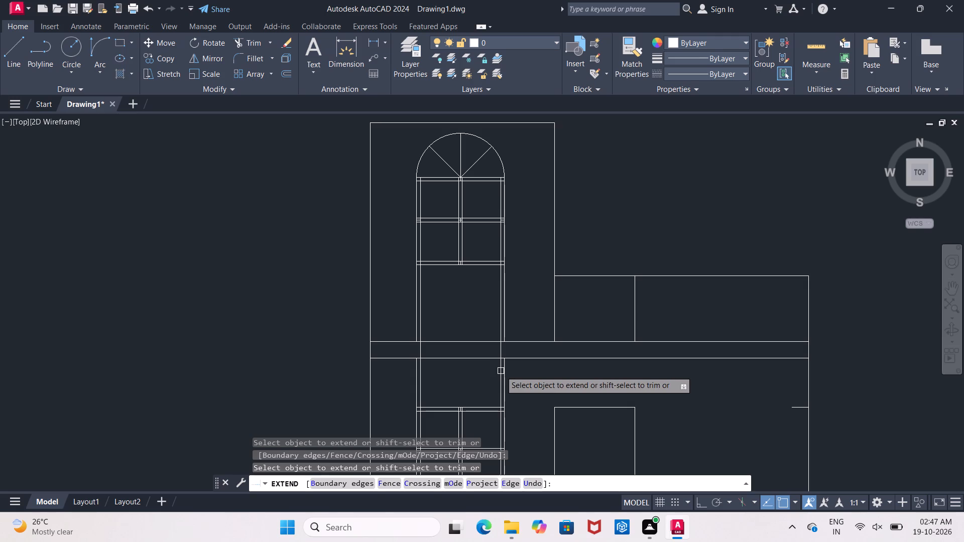
Trim the tall window's frame lines where they cross the upper floor slab band of the elevation.
{"action": "scroll", "coordinate": [419, 157], "scroll_direction": "up", "scroll_amount": 1}
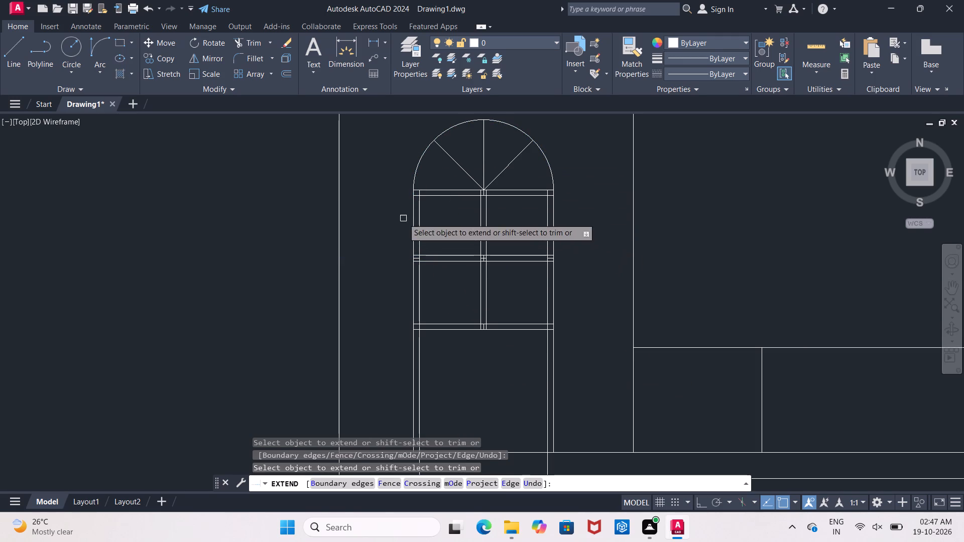
{"action": "key", "text": "Escape"}
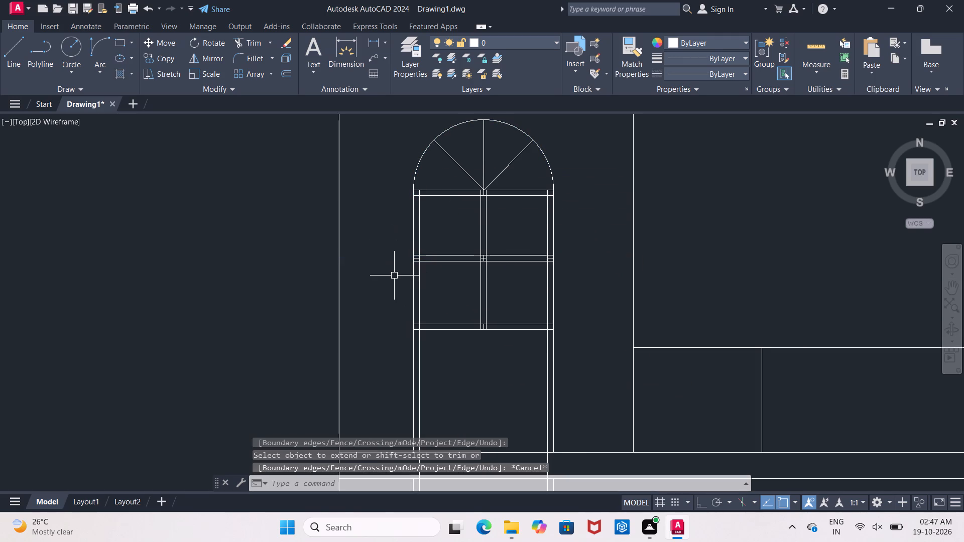
{"action": "scroll", "coordinate": [396, 277], "scroll_direction": "down", "scroll_amount": 1}
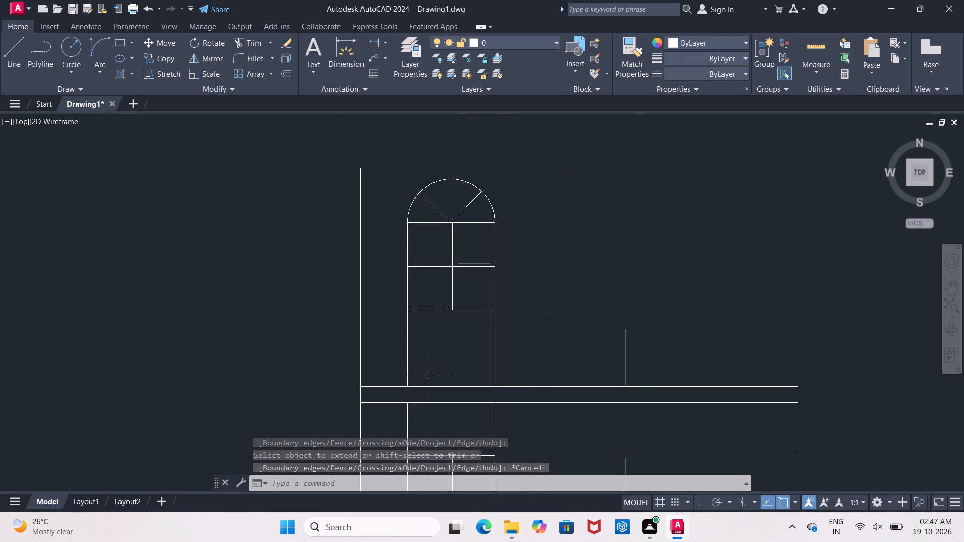
{"action": "type", "text": "tr"}
{"action": "key", "text": "space"}
{"action": "key", "text": "space"}
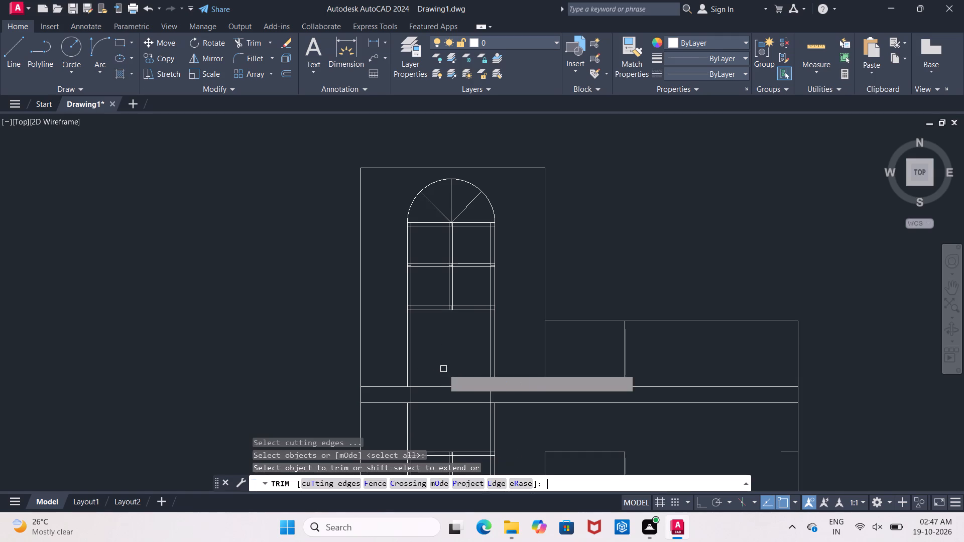
{"action": "scroll", "coordinate": [422, 401], "scroll_direction": "up", "scroll_amount": 2}
{"action": "left_click", "coordinate": [389, 390]}
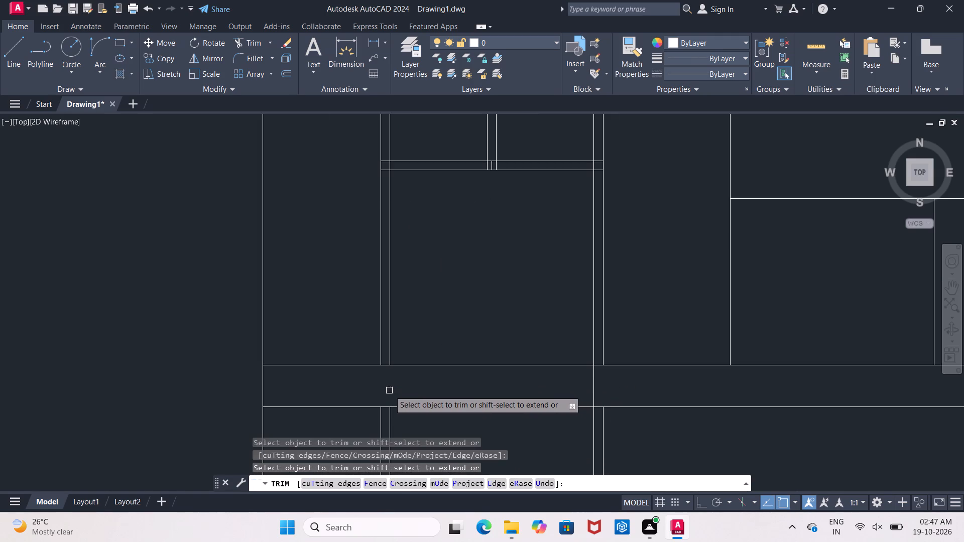
{"action": "left_click", "coordinate": [591, 387]}
{"action": "scroll", "coordinate": [592, 385], "scroll_direction": "down", "scroll_amount": 4}
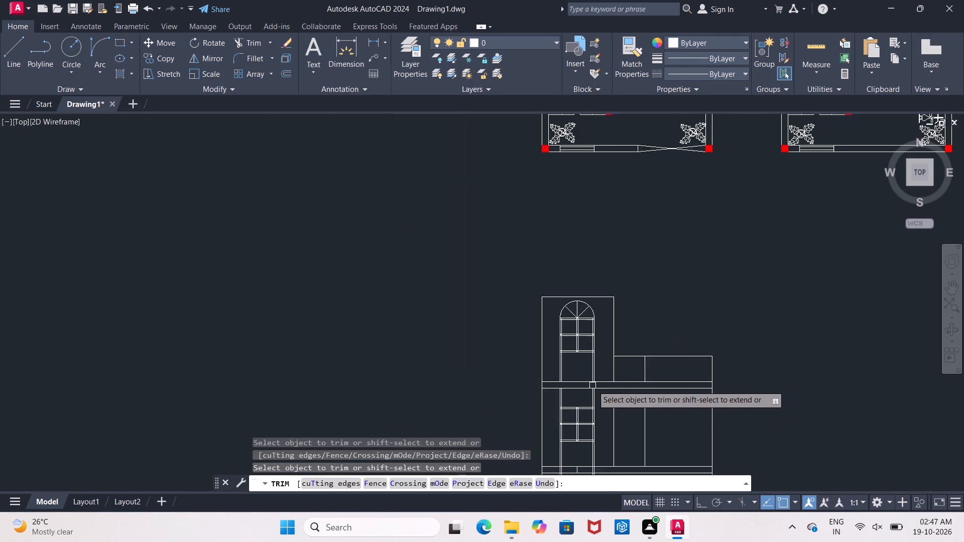
Erase the three vertical mullion lines below the bottom rail of the ground-floor window.
{"action": "middle_click_drag", "start_coordinate": [573, 451], "coordinate": [557, 315]}
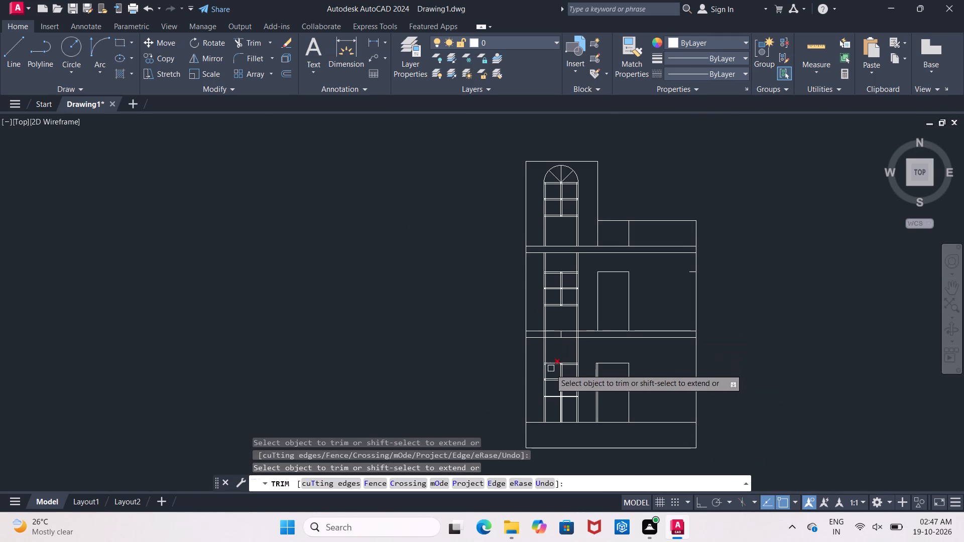
{"action": "scroll", "coordinate": [557, 410], "scroll_direction": "up", "scroll_amount": 3}
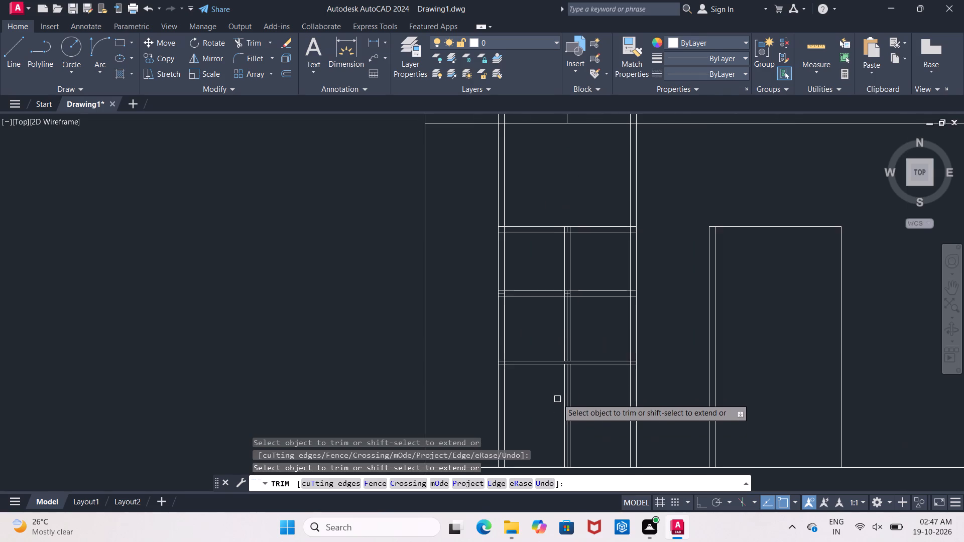
{"action": "scroll", "coordinate": [557, 398], "scroll_direction": "up", "scroll_amount": 1}
{"action": "left_click_drag", "start_coordinate": [550, 386], "coordinate": [589, 390]}
{"action": "left_click", "coordinate": [640, 406]}
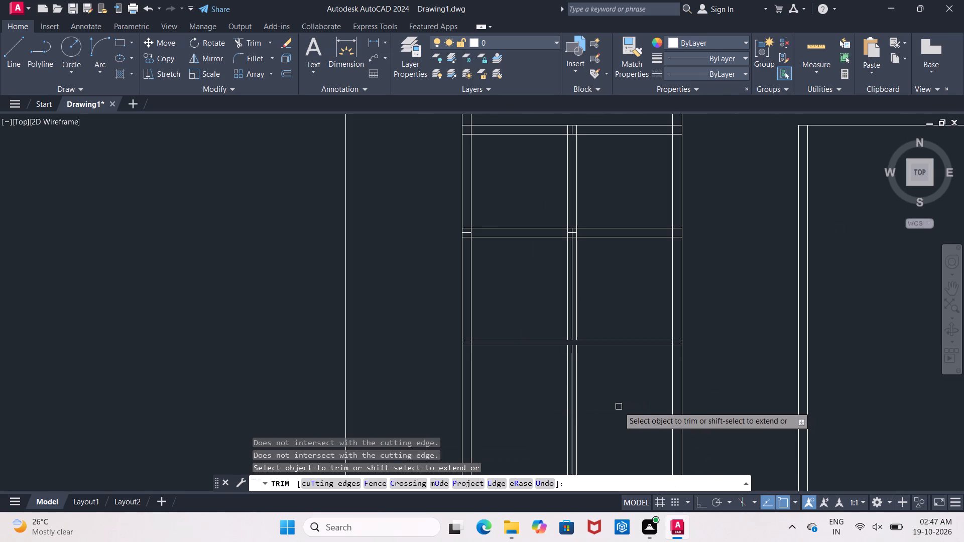
{"action": "key", "text": "Escape"}
{"action": "left_click", "coordinate": [568, 427]}
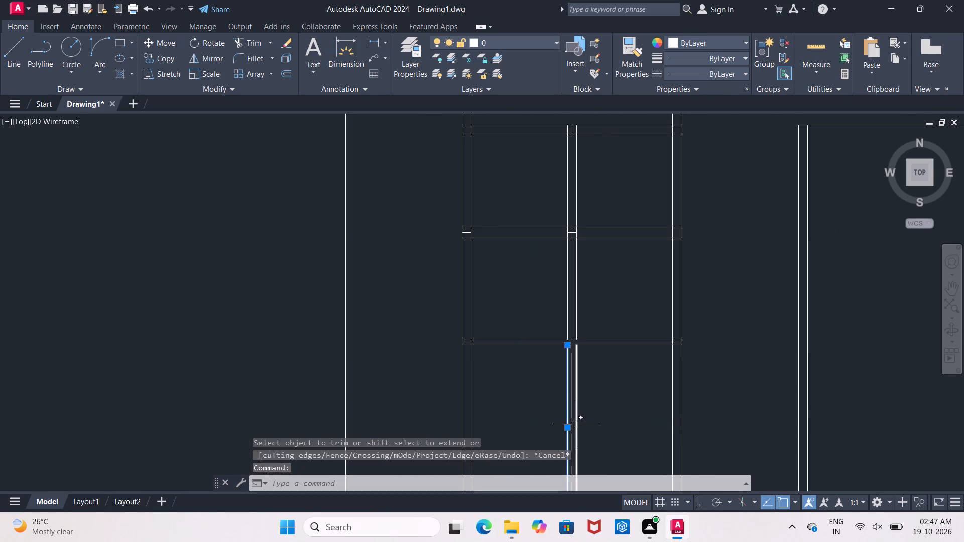
{"action": "left_click", "coordinate": [572, 426]}
{"action": "left_click", "coordinate": [576, 421]}
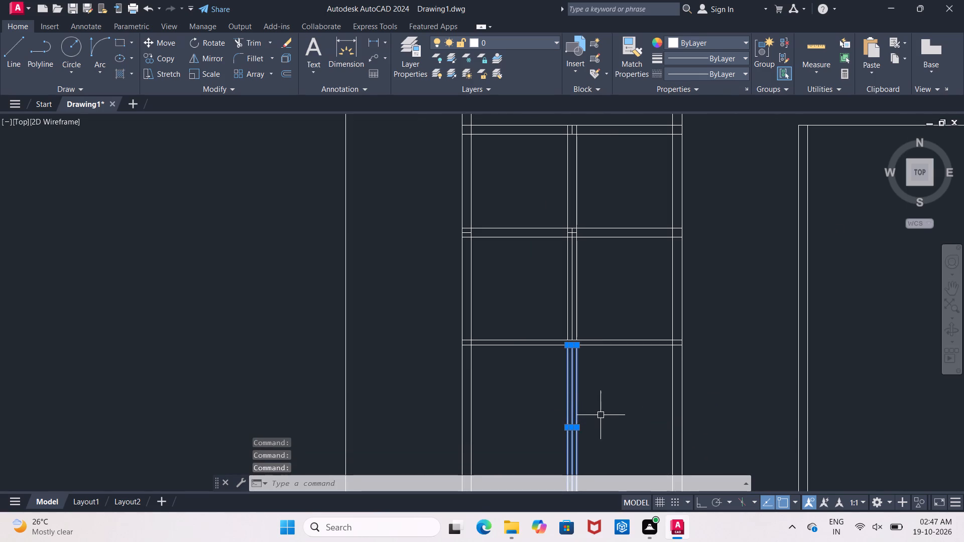
{"action": "key", "text": "Delete"}
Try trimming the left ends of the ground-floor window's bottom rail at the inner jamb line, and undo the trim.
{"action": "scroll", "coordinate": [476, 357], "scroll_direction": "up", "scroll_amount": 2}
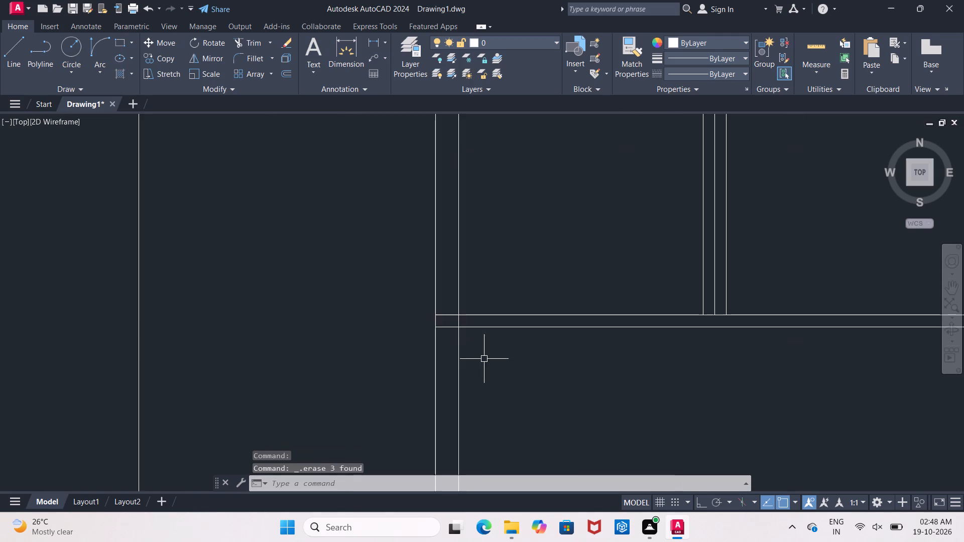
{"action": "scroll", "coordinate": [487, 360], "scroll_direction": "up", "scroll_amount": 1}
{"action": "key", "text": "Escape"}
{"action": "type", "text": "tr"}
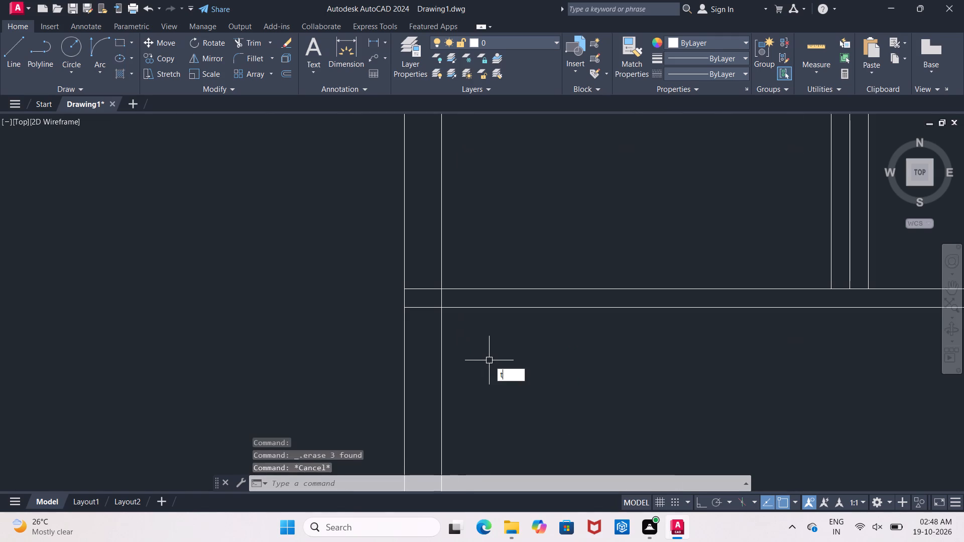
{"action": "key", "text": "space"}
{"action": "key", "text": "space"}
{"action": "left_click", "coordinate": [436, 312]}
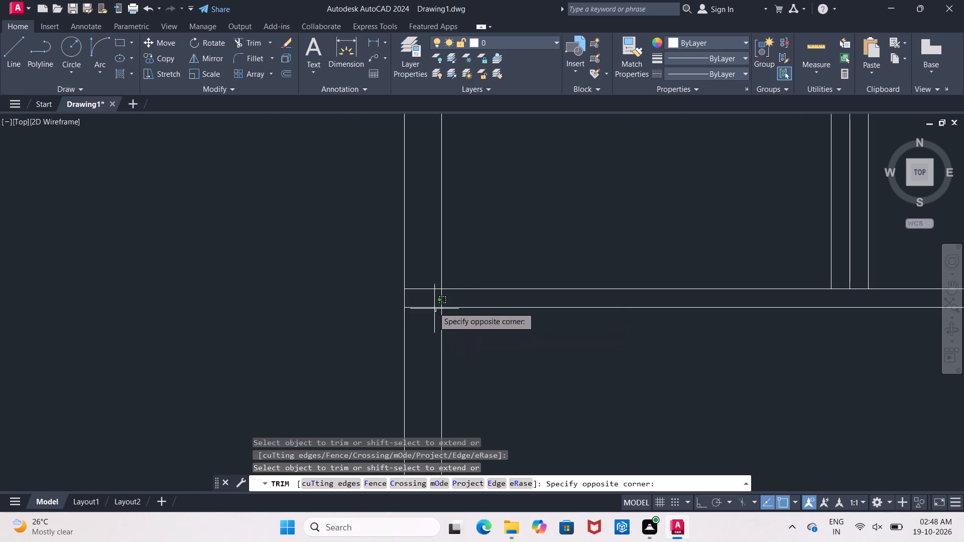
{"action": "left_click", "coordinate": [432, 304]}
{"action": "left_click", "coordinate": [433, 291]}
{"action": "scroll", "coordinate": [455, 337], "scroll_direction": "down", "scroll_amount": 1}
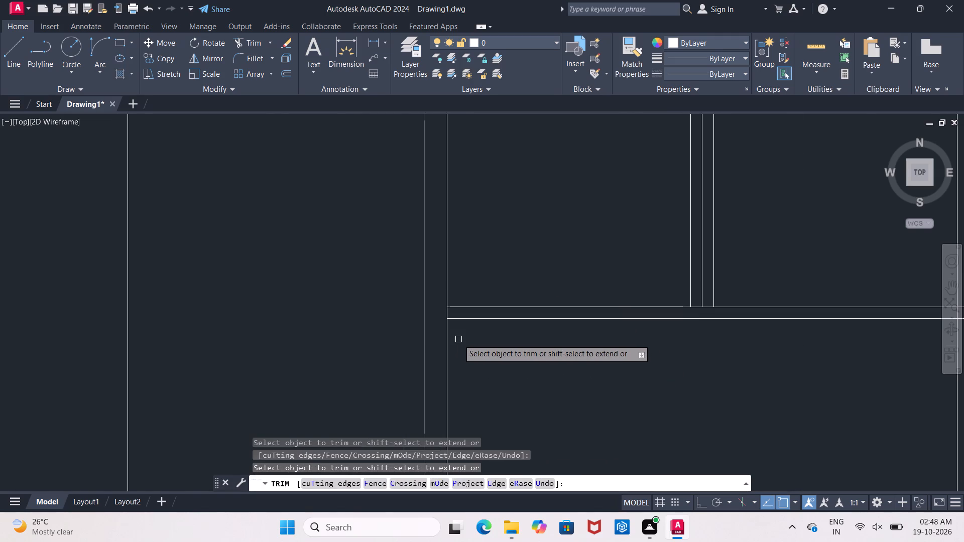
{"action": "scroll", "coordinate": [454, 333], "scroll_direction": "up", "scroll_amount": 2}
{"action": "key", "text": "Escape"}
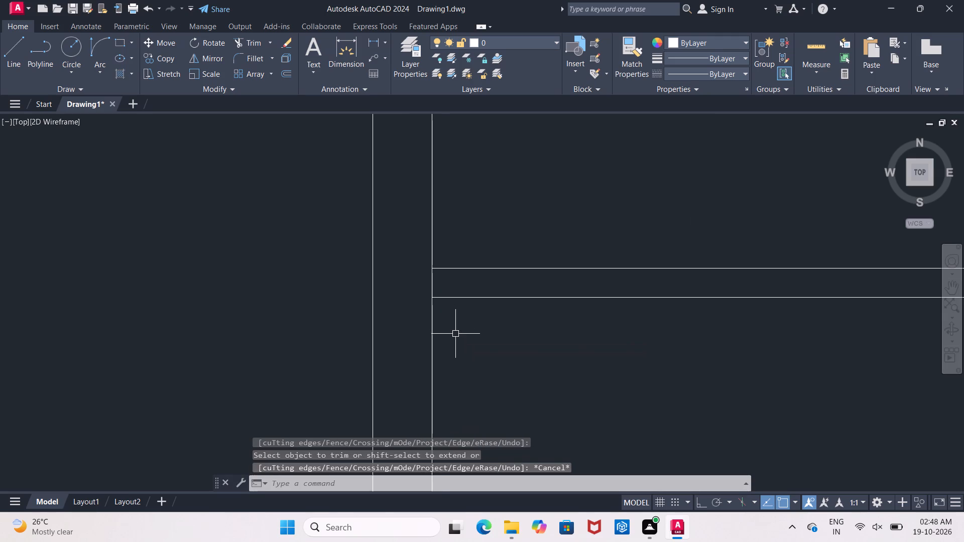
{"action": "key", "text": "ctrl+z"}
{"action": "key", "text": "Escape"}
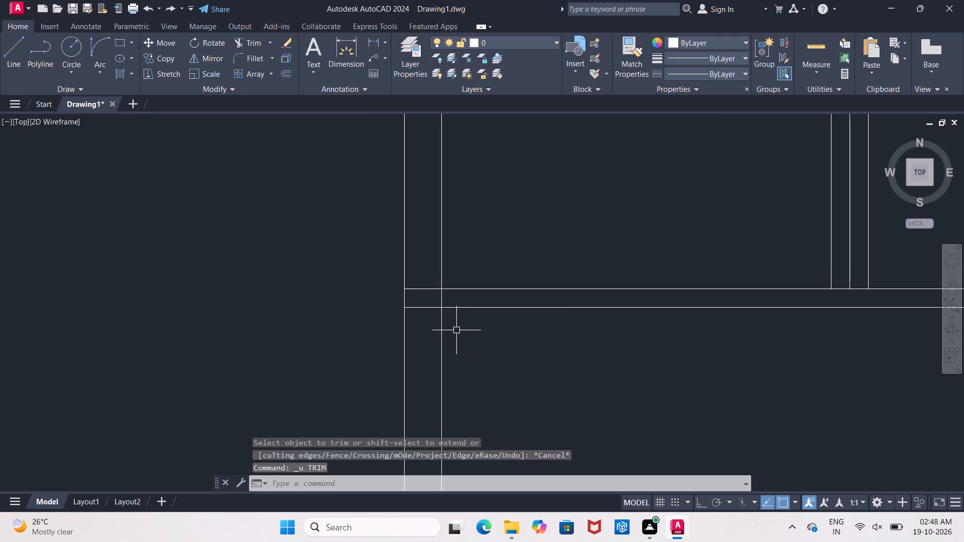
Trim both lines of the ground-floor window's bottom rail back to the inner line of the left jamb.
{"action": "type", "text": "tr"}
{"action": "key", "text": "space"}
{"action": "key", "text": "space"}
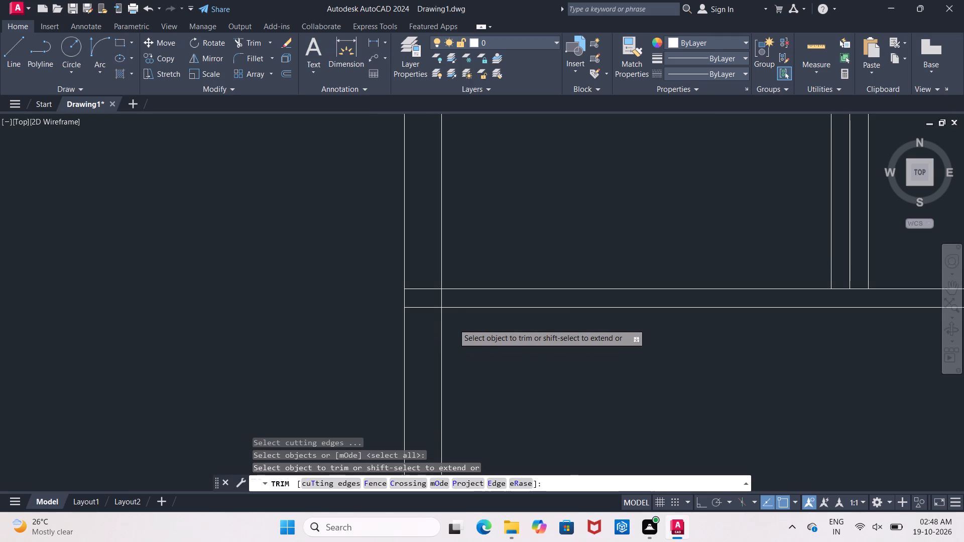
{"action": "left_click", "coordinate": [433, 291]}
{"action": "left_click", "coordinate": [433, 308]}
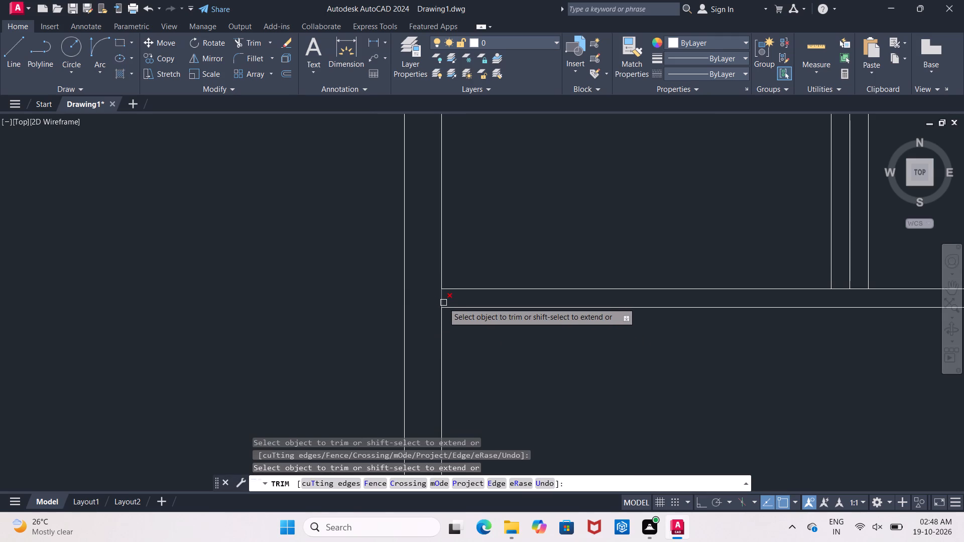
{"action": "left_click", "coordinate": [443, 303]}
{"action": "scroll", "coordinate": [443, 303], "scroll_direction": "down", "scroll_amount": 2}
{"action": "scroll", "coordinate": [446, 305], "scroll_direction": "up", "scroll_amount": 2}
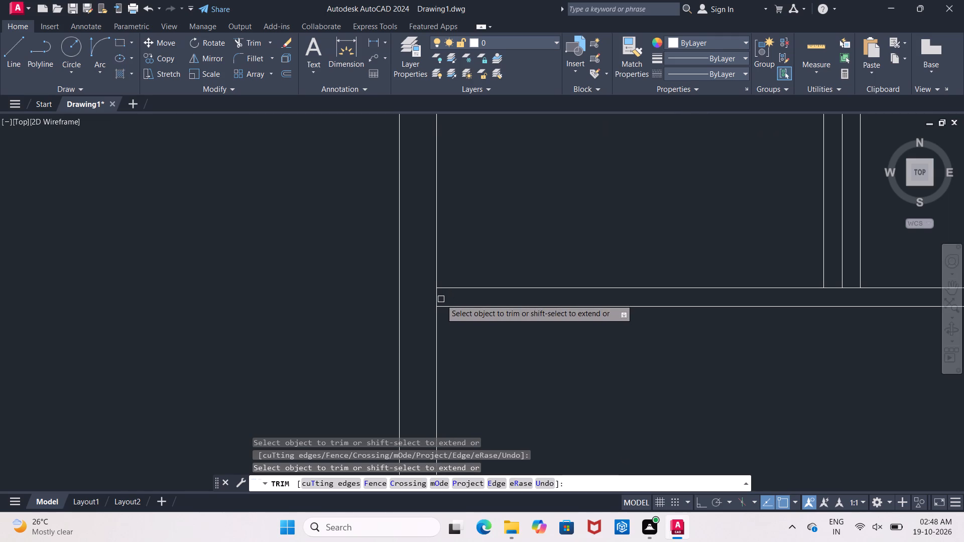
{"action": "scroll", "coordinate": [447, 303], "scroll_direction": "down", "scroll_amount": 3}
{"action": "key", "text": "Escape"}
Extend both lines of the ground-floor window's bottom rail to the outer line of the left jamb.
{"action": "type", "text": "ex"}
{"action": "key", "text": "space"}
{"action": "key", "text": "space"}
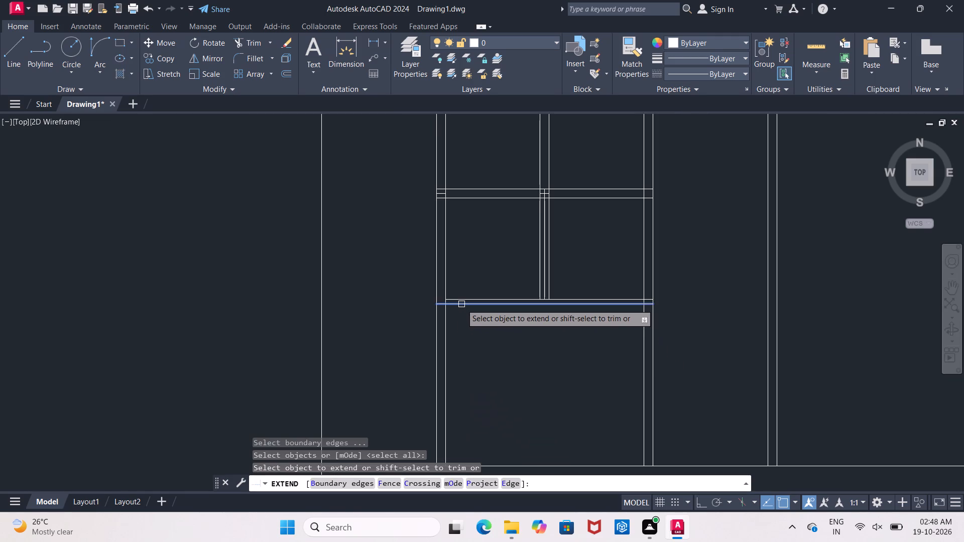
{"action": "left_click", "coordinate": [461, 302]}
{"action": "left_click", "coordinate": [461, 307]}
{"action": "scroll", "coordinate": [459, 329], "scroll_direction": "up", "scroll_amount": 2}
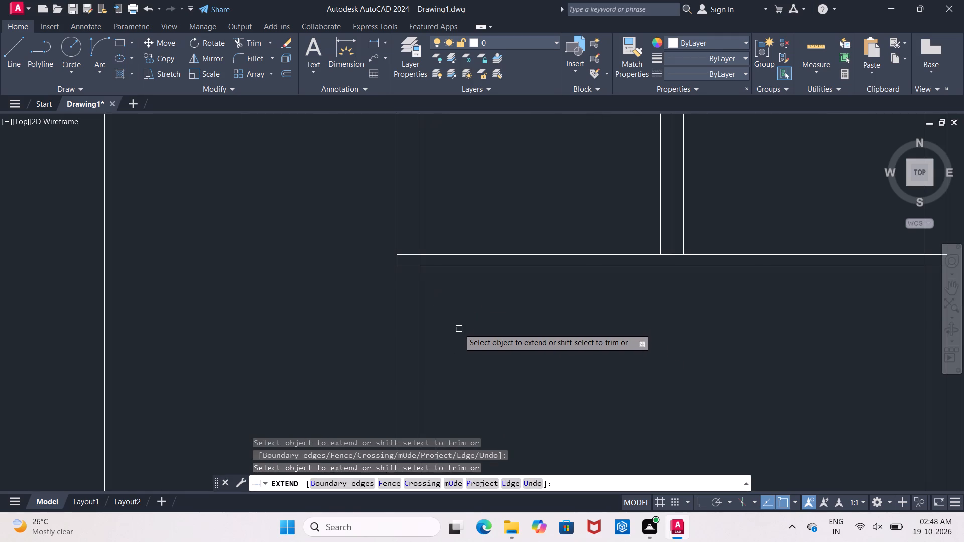
{"action": "key", "text": "Escape"}
Trim the window's jamb lines where they cross the slab band between the ground and first floors.
{"action": "scroll", "coordinate": [459, 328], "scroll_direction": "down", "scroll_amount": 5}
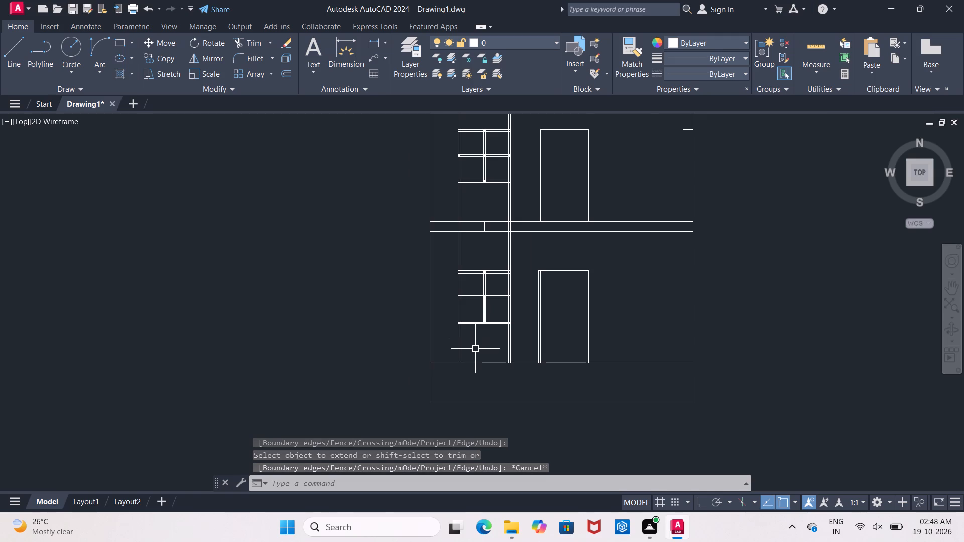
{"action": "scroll", "coordinate": [476, 353], "scroll_direction": "down", "scroll_amount": 1}
{"action": "scroll", "coordinate": [493, 327], "scroll_direction": "up", "scroll_amount": 2}
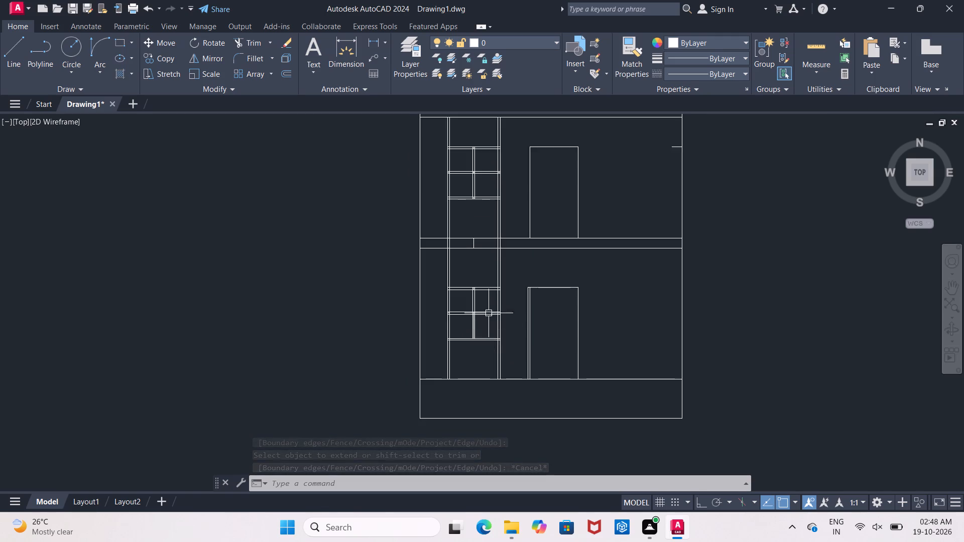
{"action": "middle_click_drag", "start_coordinate": [449, 217], "coordinate": [447, 271]}
{"action": "key", "text": "Escape"}
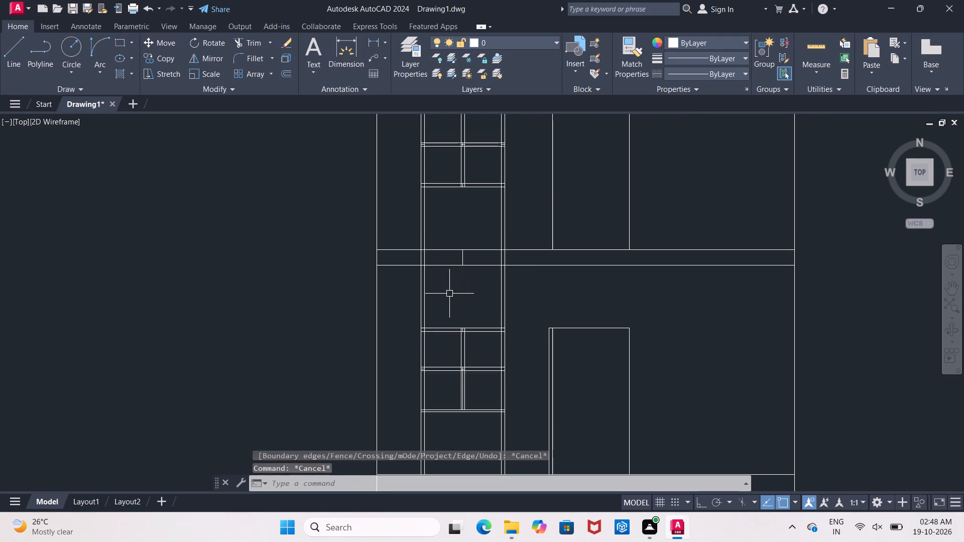
{"action": "type", "text": "tr"}
{"action": "key", "text": "space"}
{"action": "key", "text": "space"}
{"action": "scroll", "coordinate": [447, 269], "scroll_direction": "up", "scroll_amount": 2}
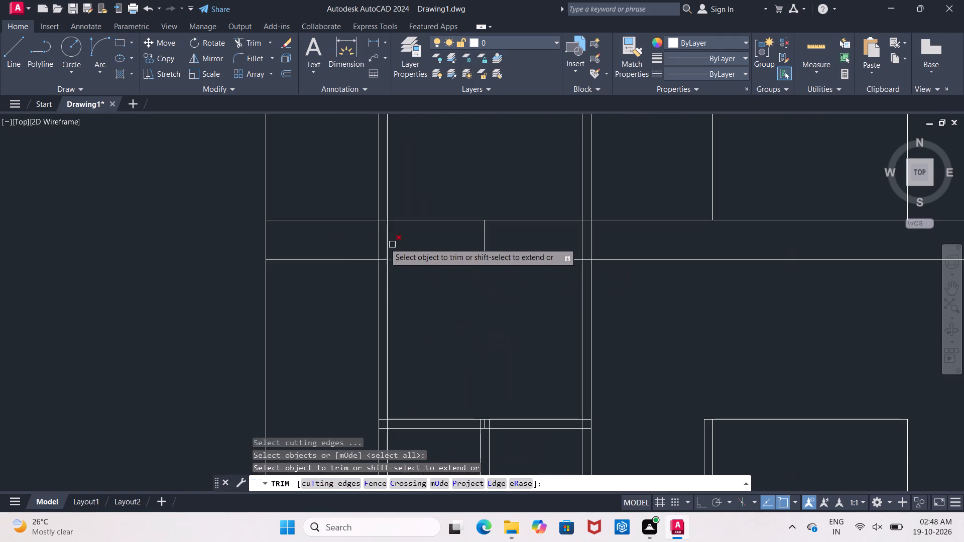
{"action": "left_click", "coordinate": [336, 237]}
{"action": "left_click", "coordinate": [606, 243]}
{"action": "left_click_drag", "start_coordinate": [607, 241], "coordinate": [535, 248]}
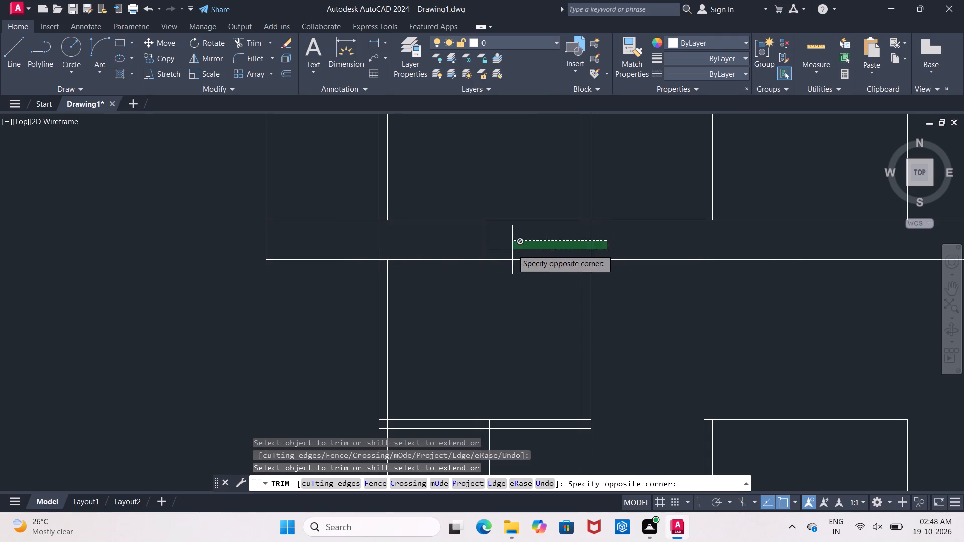
{"action": "left_click", "coordinate": [512, 249]}
{"action": "key", "text": "Escape"}
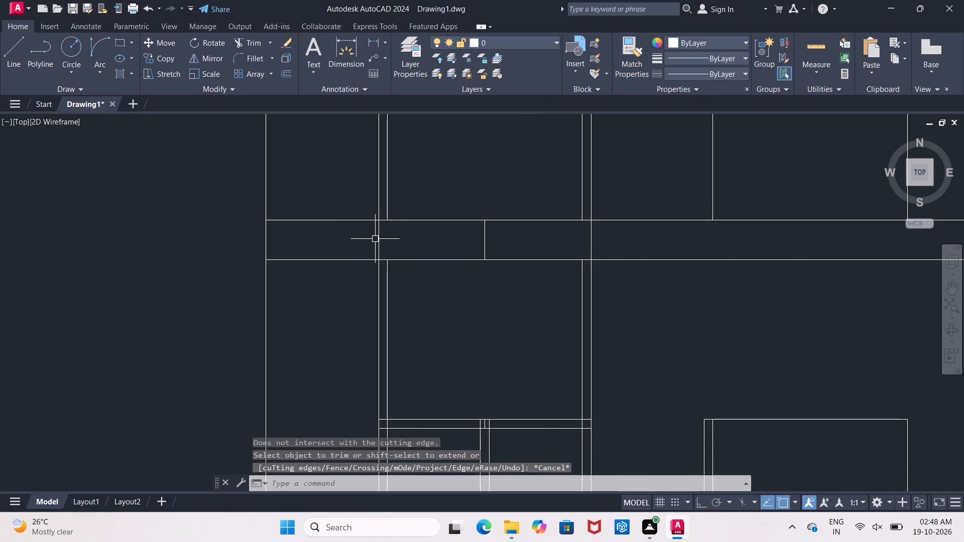
Erase the leftover outer jamb segments and the short centre line inside the slab band above the ground floor.
{"action": "left_click", "coordinate": [380, 239]}
{"action": "key", "text": "Delete"}
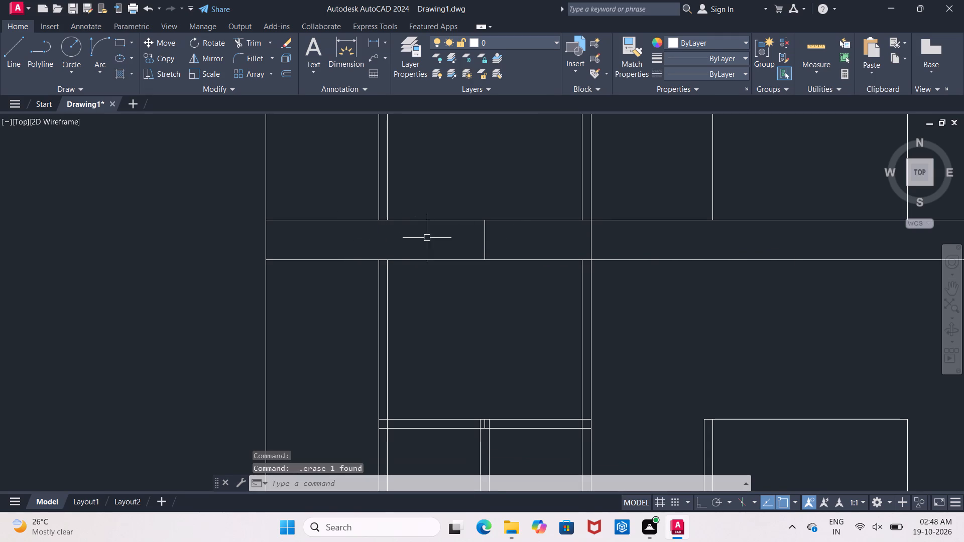
{"action": "left_click", "coordinate": [594, 240]}
{"action": "left_click", "coordinate": [586, 240]}
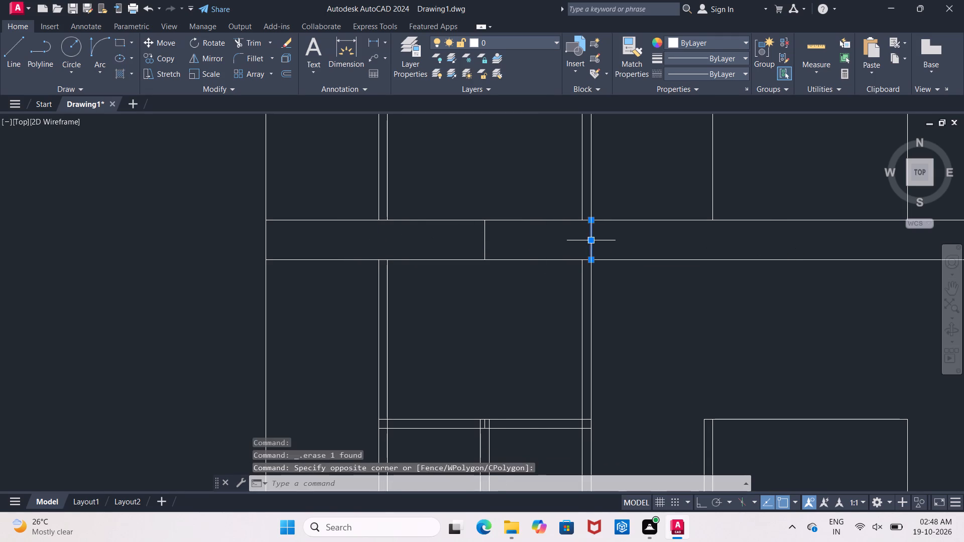
{"action": "key", "text": "Delete"}
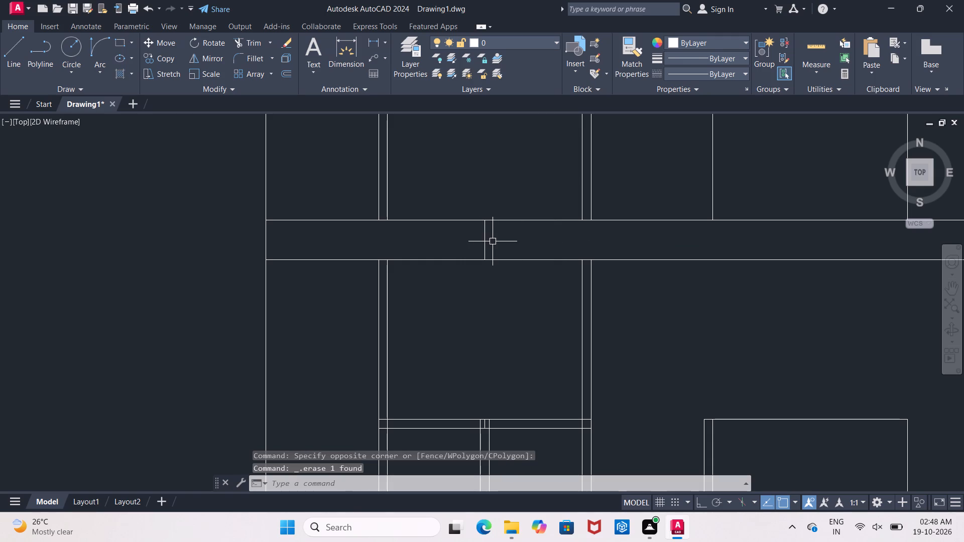
{"action": "left_click", "coordinate": [484, 242]}
{"action": "key", "text": "Delete"}
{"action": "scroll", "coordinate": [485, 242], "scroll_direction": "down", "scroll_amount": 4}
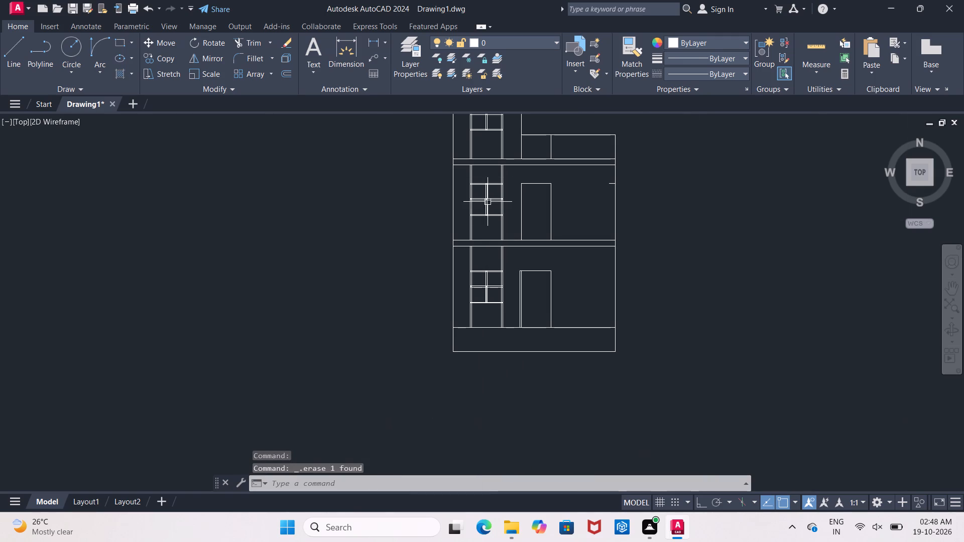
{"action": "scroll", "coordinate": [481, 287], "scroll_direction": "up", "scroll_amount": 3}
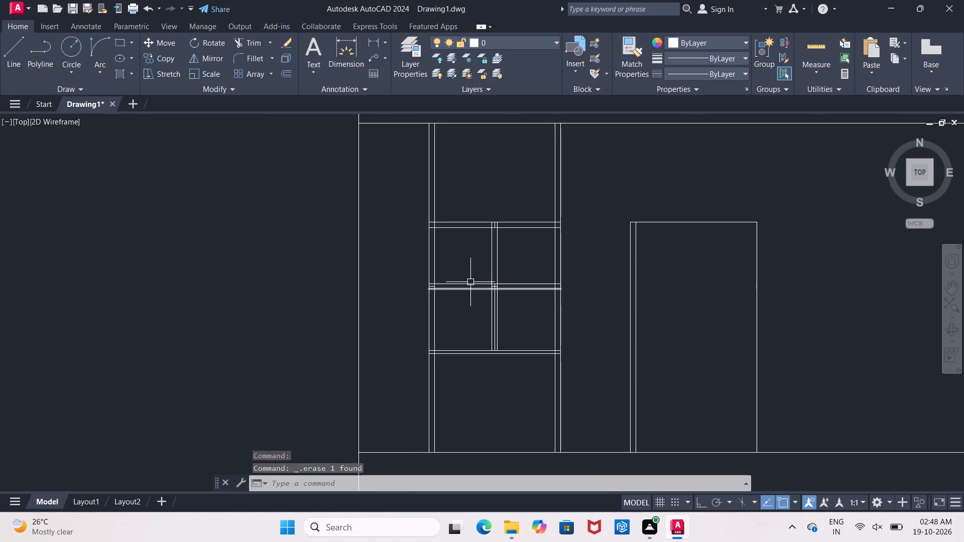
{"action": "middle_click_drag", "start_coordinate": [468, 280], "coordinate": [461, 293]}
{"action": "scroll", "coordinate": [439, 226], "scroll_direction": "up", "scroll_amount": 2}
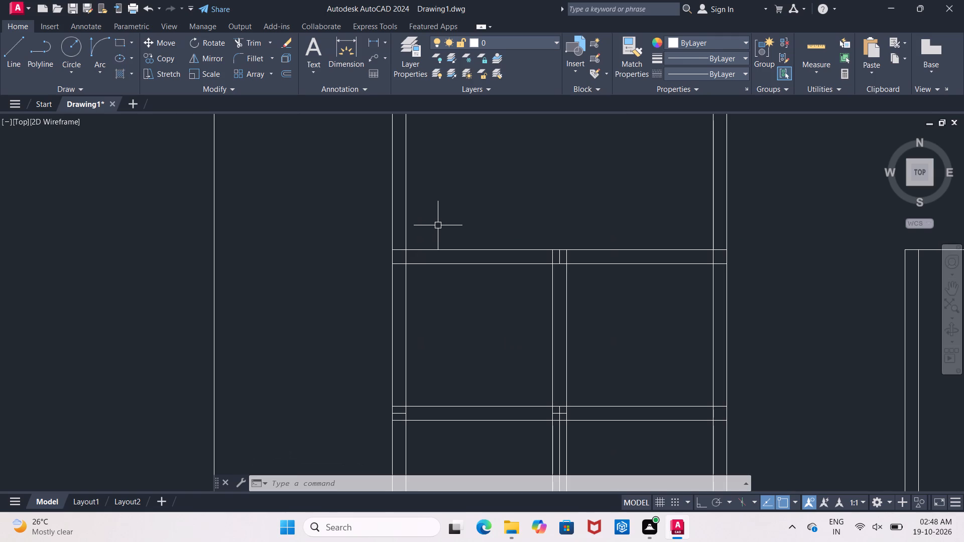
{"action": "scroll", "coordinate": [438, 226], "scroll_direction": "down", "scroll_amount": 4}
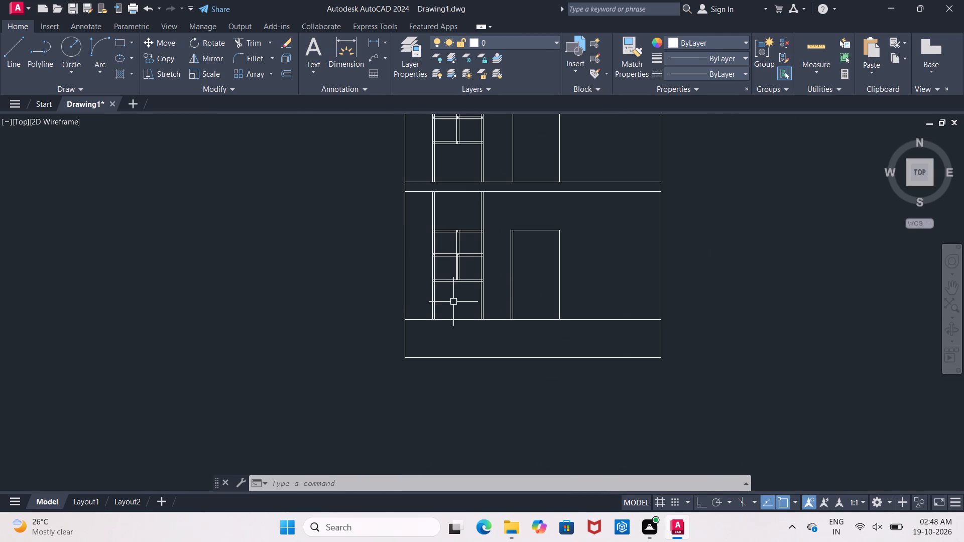
Trim the ground-floor window's jamb lines below its bottom rail, down to the plinth line.
{"action": "middle_click_drag", "start_coordinate": [454, 304], "coordinate": [418, 317]}
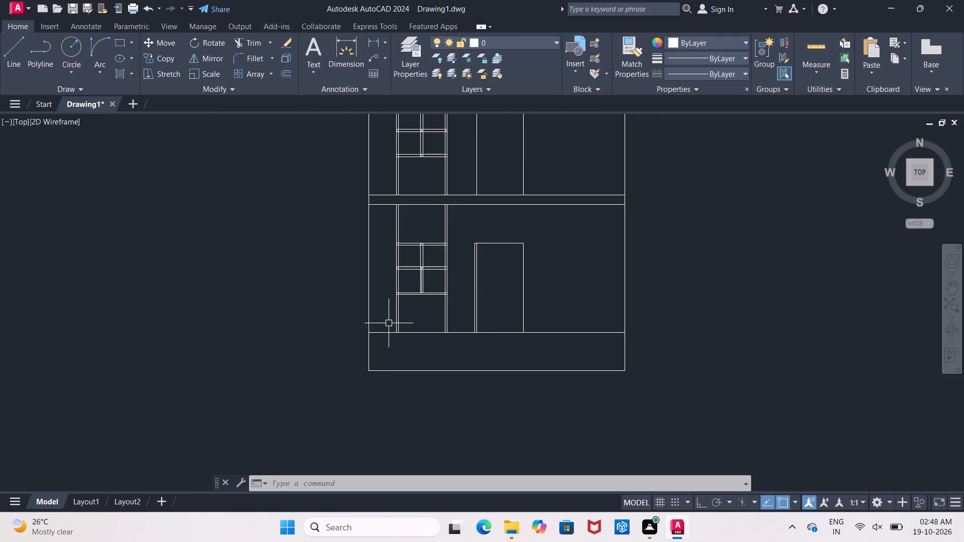
{"action": "scroll", "coordinate": [400, 322], "scroll_direction": "up", "scroll_amount": 2}
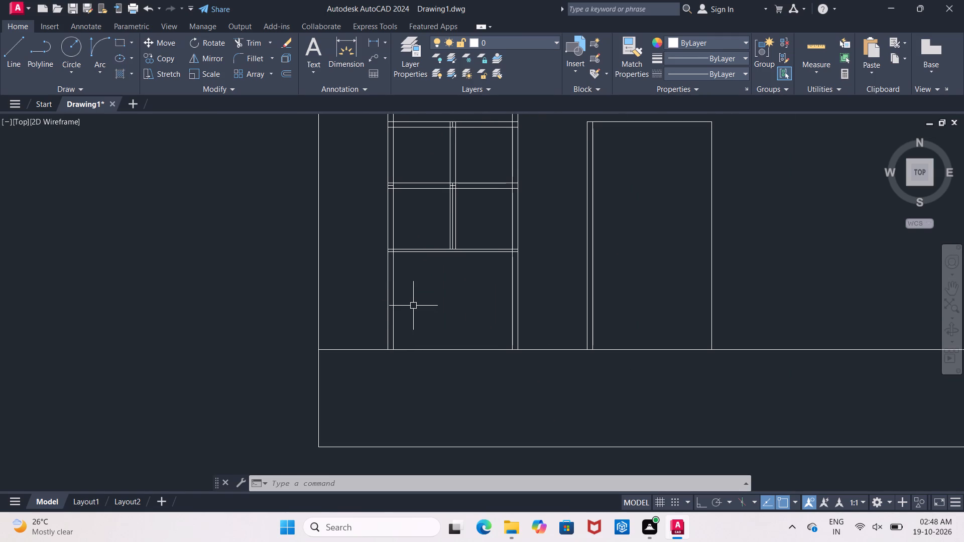
{"action": "key", "text": "Escape"}
{"action": "type", "text": "tr"}
{"action": "key", "text": "space"}
{"action": "key", "text": "space"}
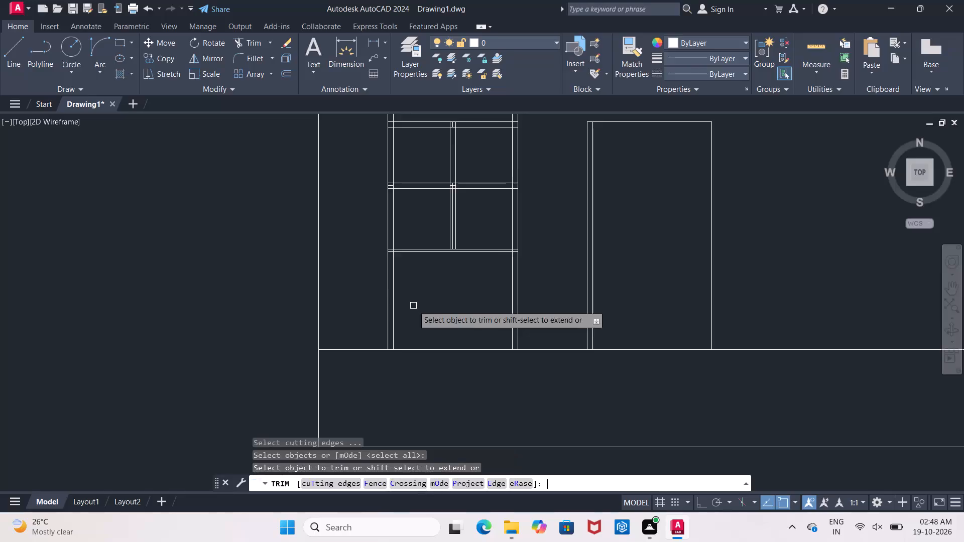
{"action": "left_click", "coordinate": [357, 292]}
{"action": "left_click", "coordinate": [523, 302]}
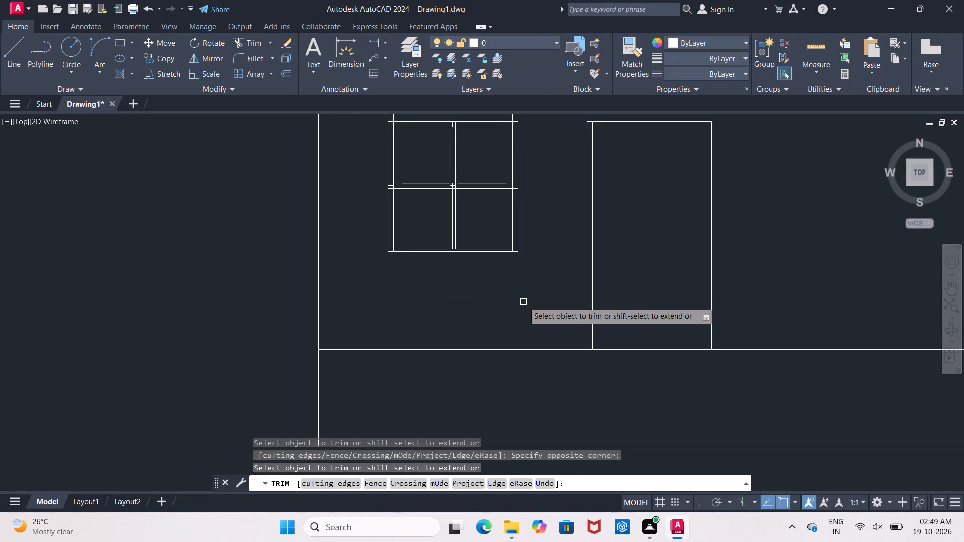
{"action": "scroll", "coordinate": [523, 302], "scroll_direction": "down", "scroll_amount": 2}
{"action": "middle_click_drag", "start_coordinate": [523, 305], "coordinate": [460, 366]}
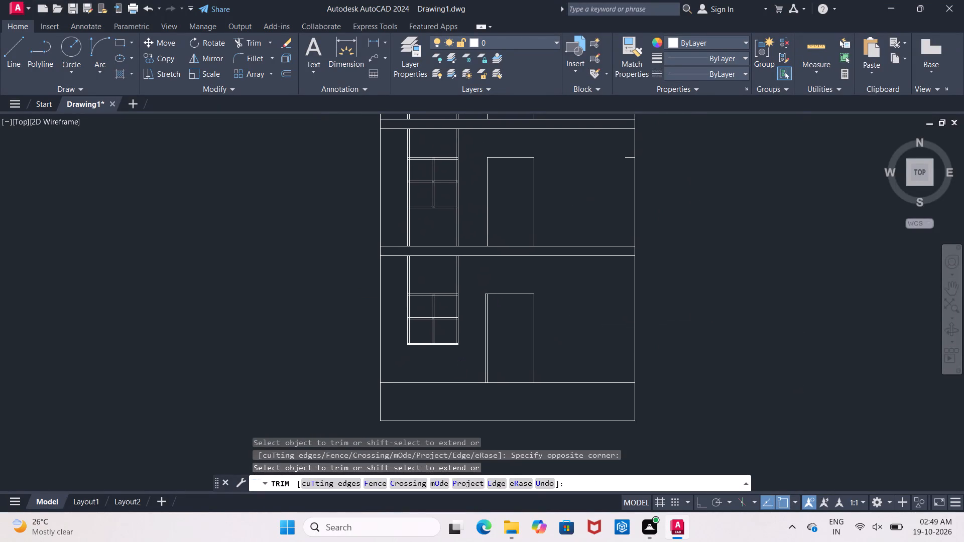
{"action": "middle_click_drag", "start_coordinate": [425, 283], "coordinate": [415, 363]}
{"action": "scroll", "coordinate": [416, 367], "scroll_direction": "down", "scroll_amount": 2}
{"action": "scroll", "coordinate": [421, 236], "scroll_direction": "up", "scroll_amount": 2}
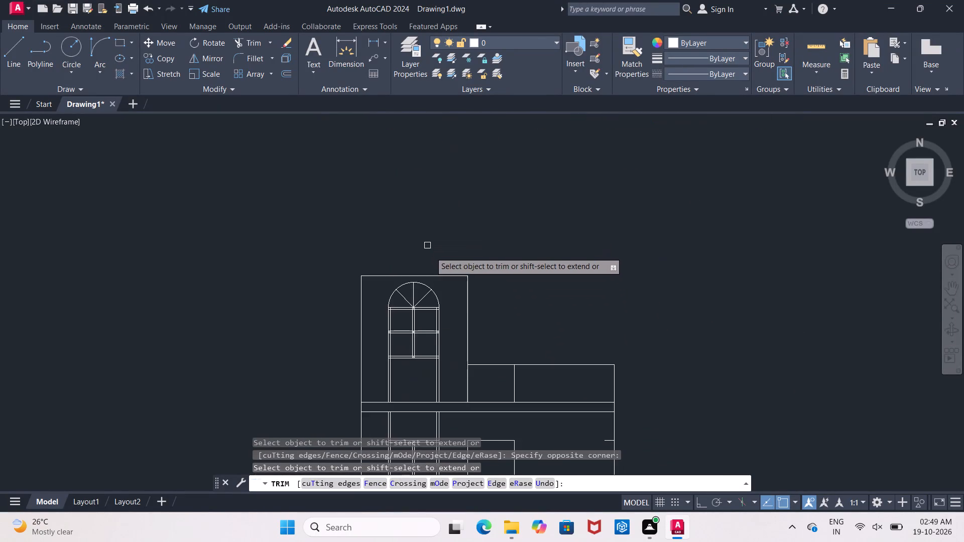
{"action": "scroll", "coordinate": [431, 252], "scroll_direction": "up", "scroll_amount": 1}
{"action": "key", "text": "Escape"}
Offset the tower's top line 9" upward and its right wall line 9" outward.
{"action": "key", "text": "o"}
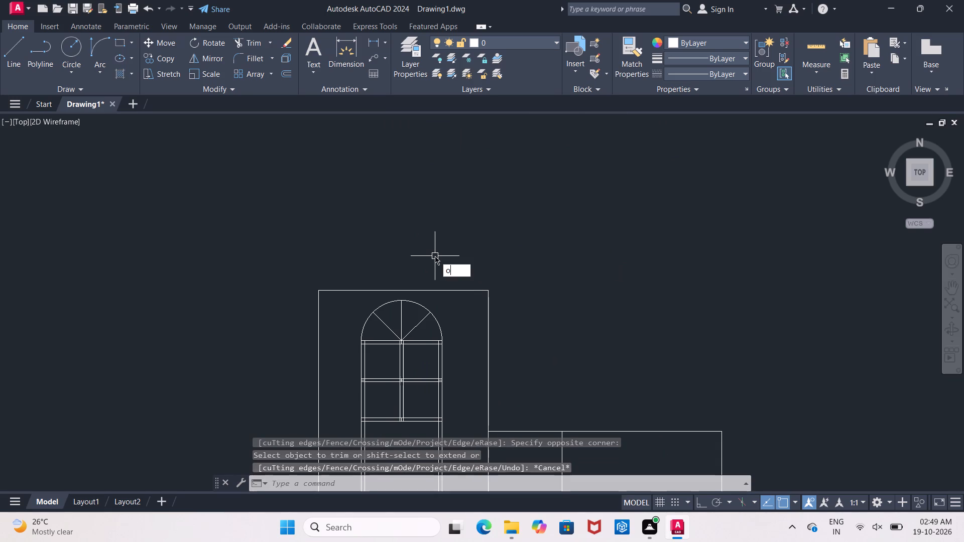
{"action": "key", "text": "Return"}
{"action": "type", "text": "9\""}
{"action": "key", "text": "Return"}
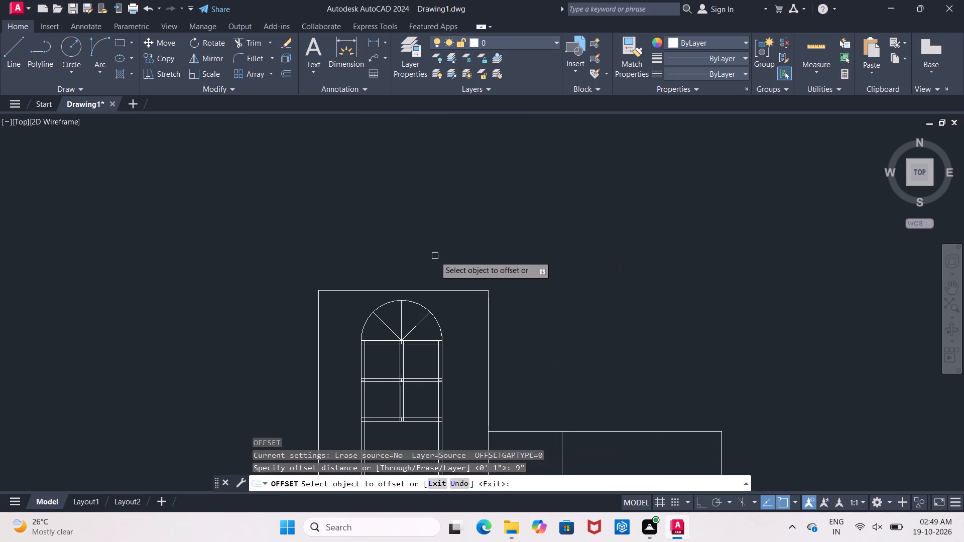
{"action": "left_click", "coordinate": [440, 290]}
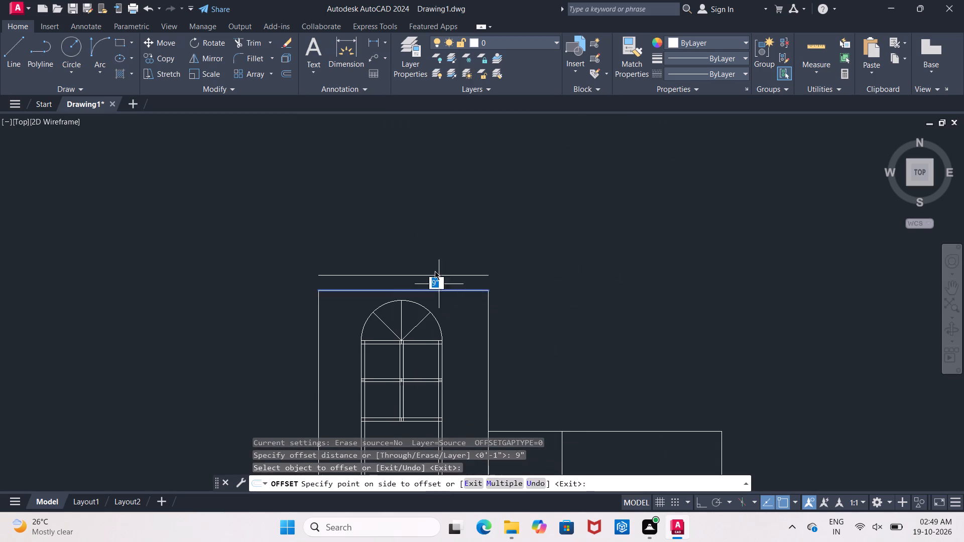
{"action": "left_click", "coordinate": [435, 271]}
{"action": "left_click", "coordinate": [488, 367]}
{"action": "left_click", "coordinate": [503, 367]}
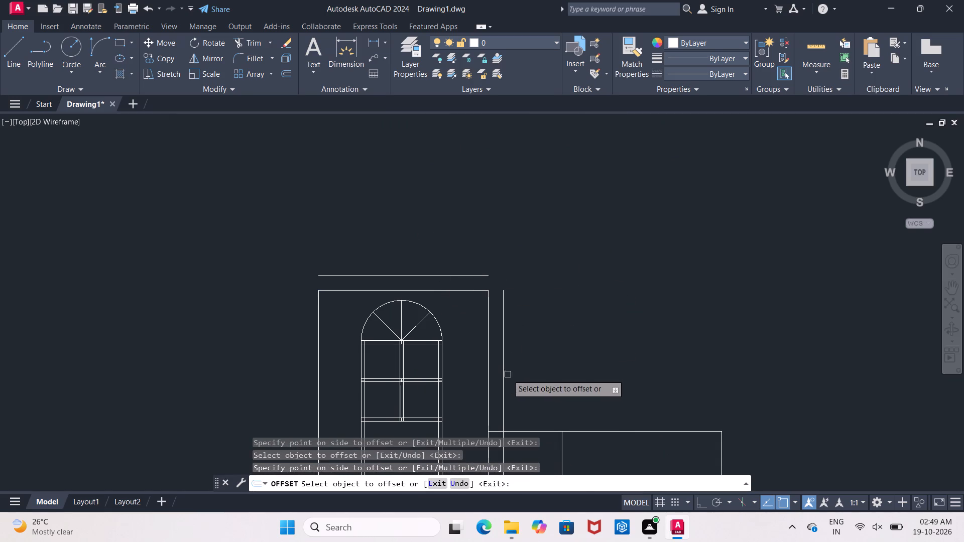
{"action": "key", "text": "Escape"}
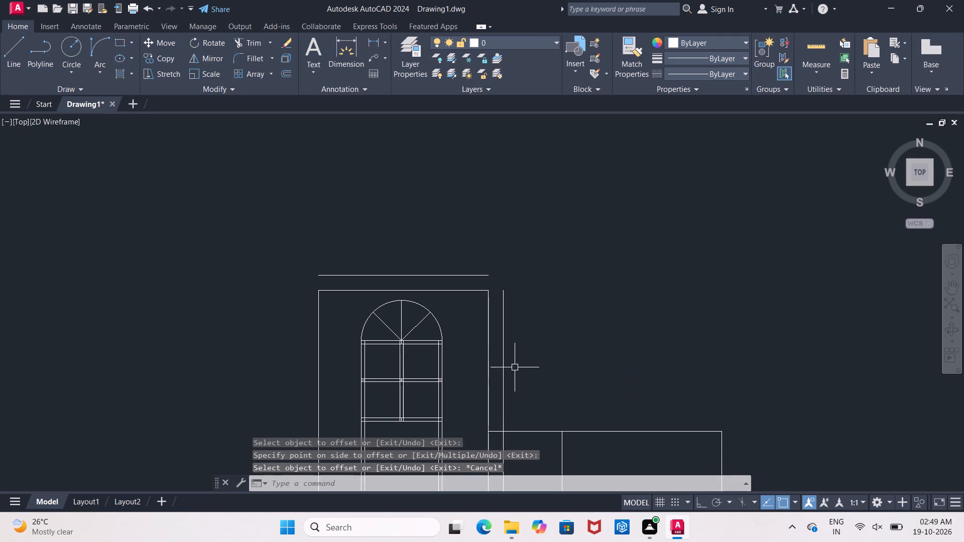
Fillet the outer offset wall line with the tower's original top line so they meet at a corner.
{"action": "left_click", "coordinate": [232, 62]}
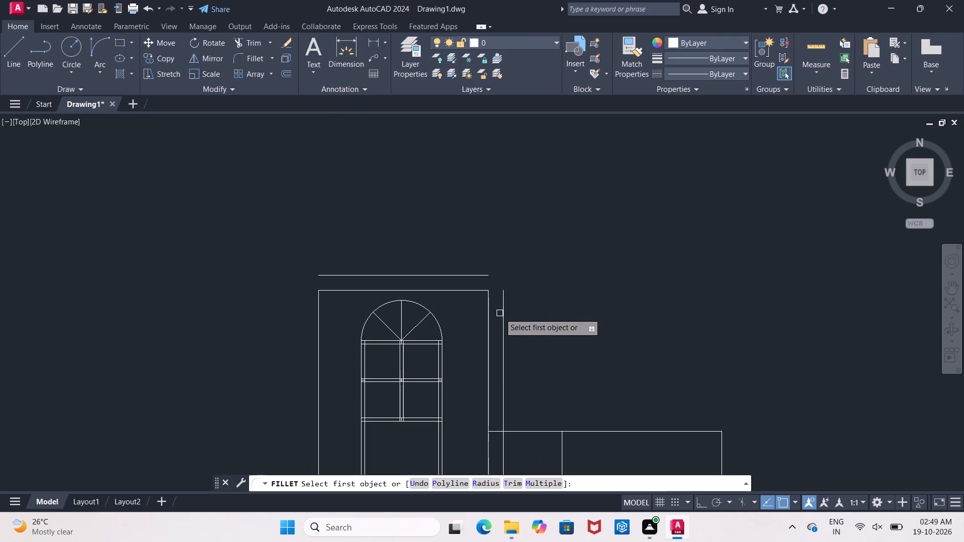
{"action": "left_click", "coordinate": [501, 314]}
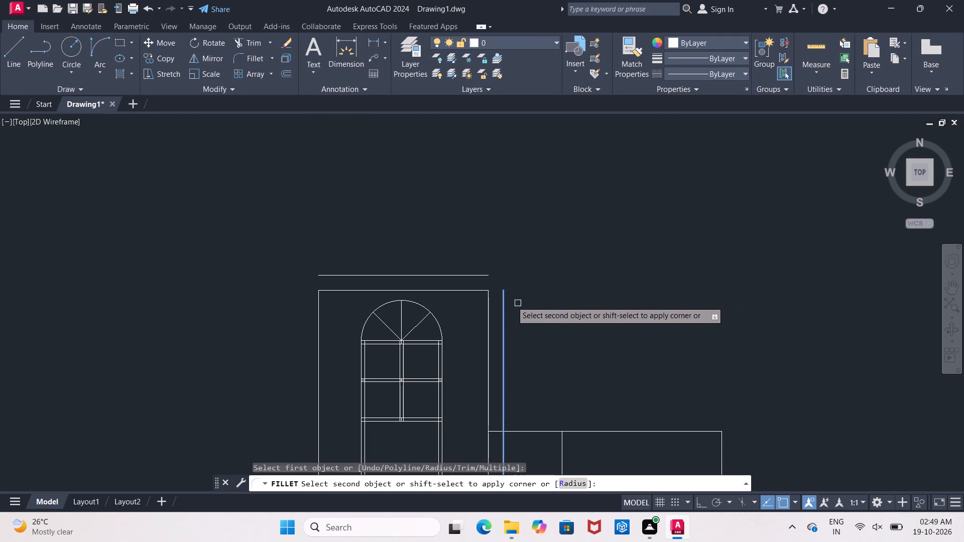
{"action": "left_click", "coordinate": [475, 293]}
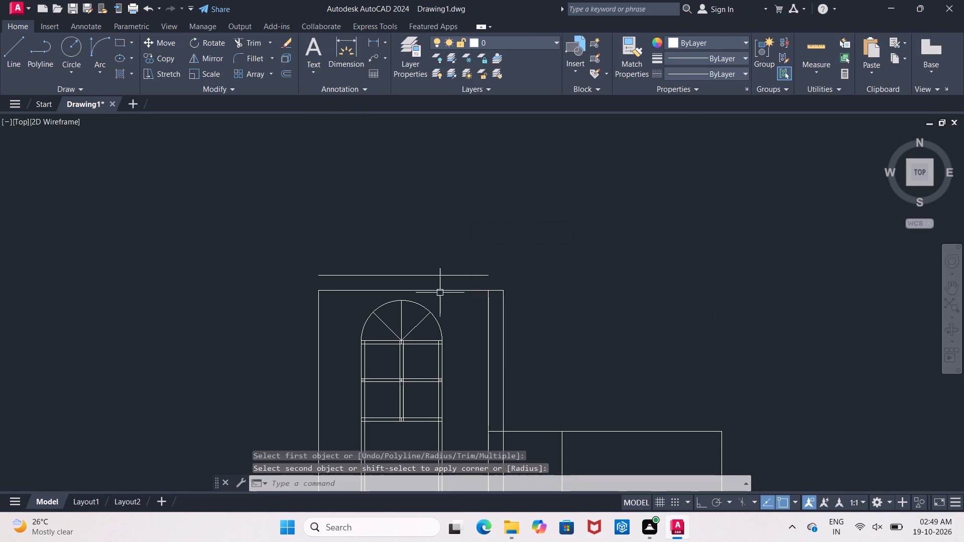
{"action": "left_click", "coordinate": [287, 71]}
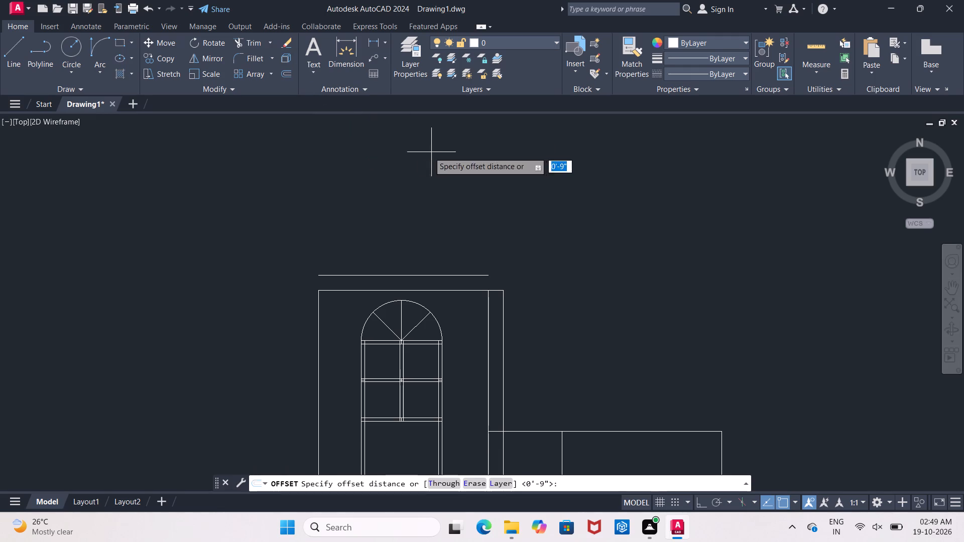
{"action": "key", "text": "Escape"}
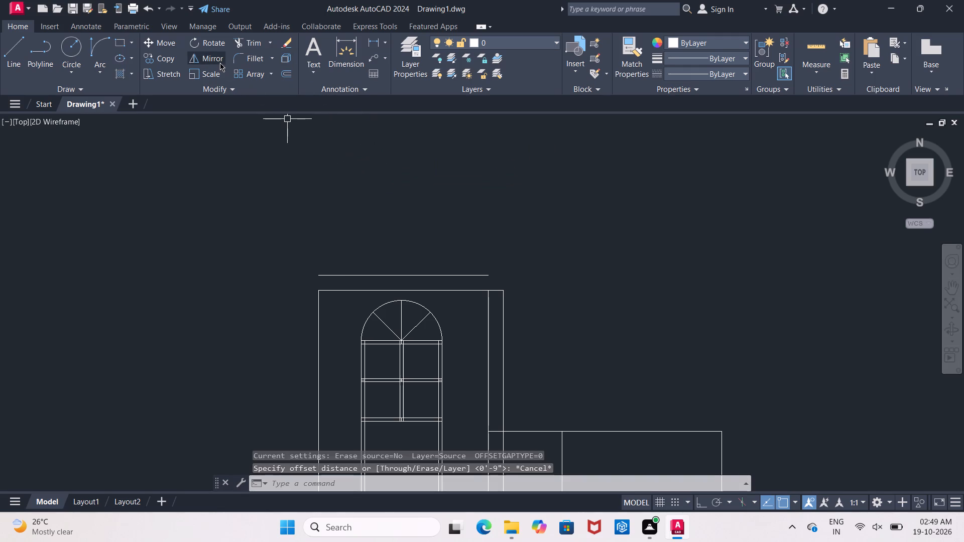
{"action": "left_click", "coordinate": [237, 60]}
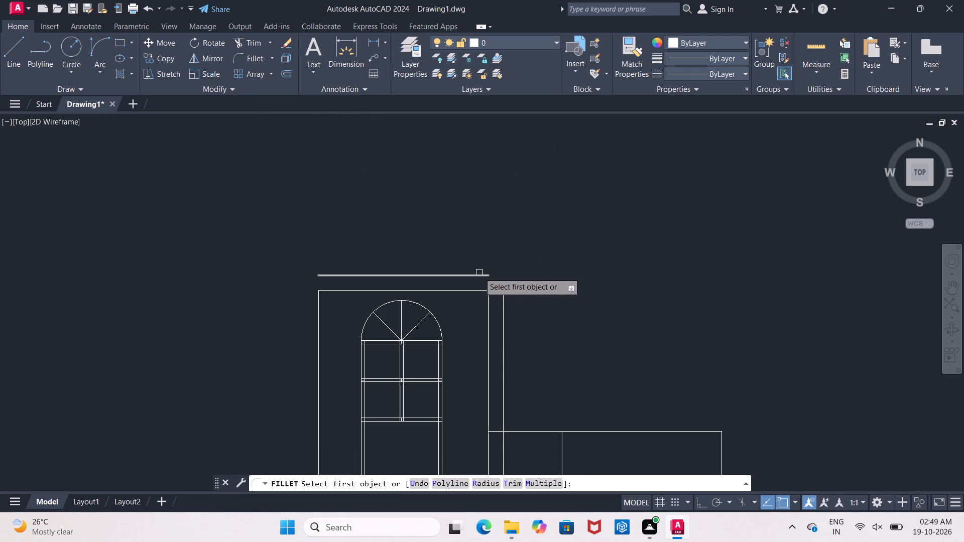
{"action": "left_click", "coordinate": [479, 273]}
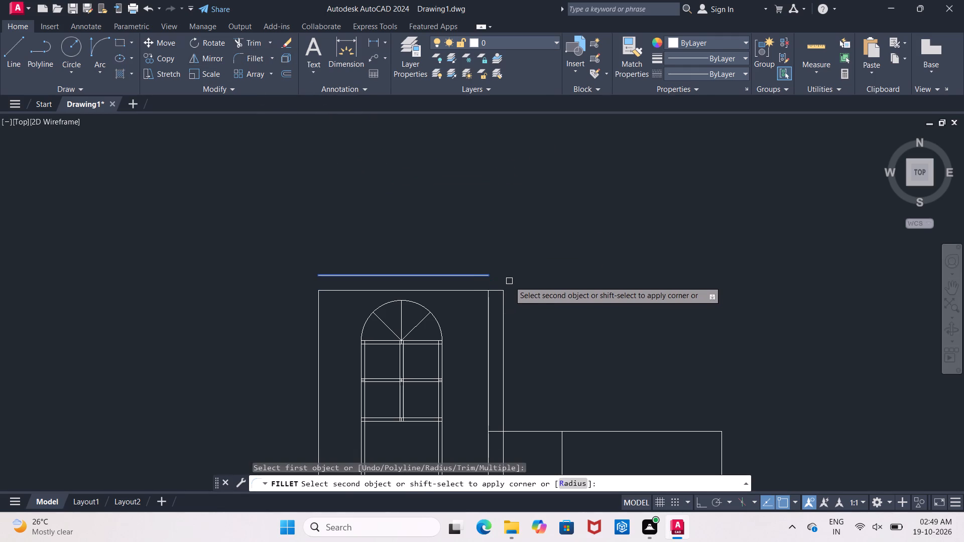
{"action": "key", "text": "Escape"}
Erase the offset vertical line outside the tower's right wall.
{"action": "scroll", "coordinate": [516, 312], "scroll_direction": "down", "scroll_amount": 2}
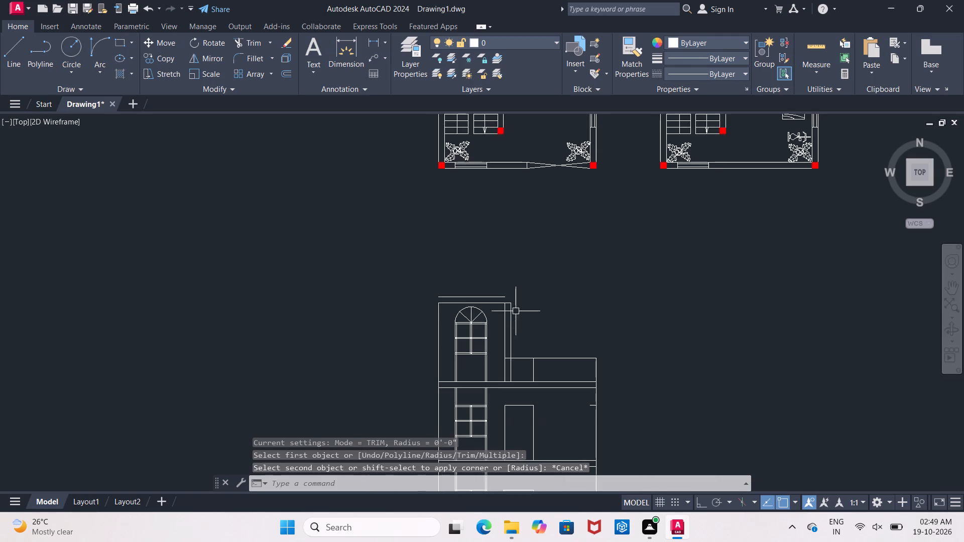
{"action": "middle_click_drag", "start_coordinate": [516, 311], "coordinate": [506, 287]}
{"action": "scroll", "coordinate": [502, 302], "scroll_direction": "up", "scroll_amount": 2}
{"action": "left_click", "coordinate": [497, 309]}
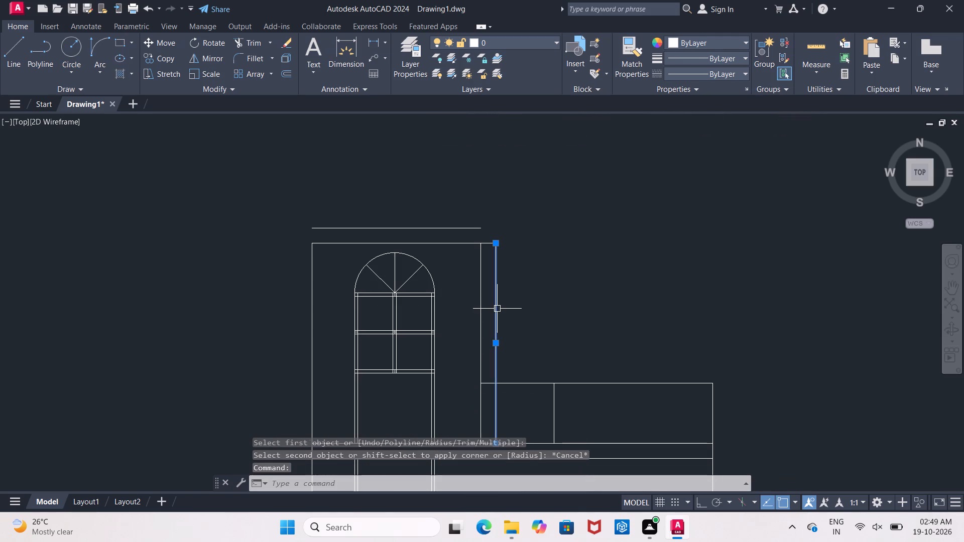
{"action": "key", "text": "Delete"}
Draw a sloped line from the right end of the upper roof line to the overhanging end of the lower one.
{"action": "scroll", "coordinate": [493, 266], "scroll_direction": "up", "scroll_amount": 2}
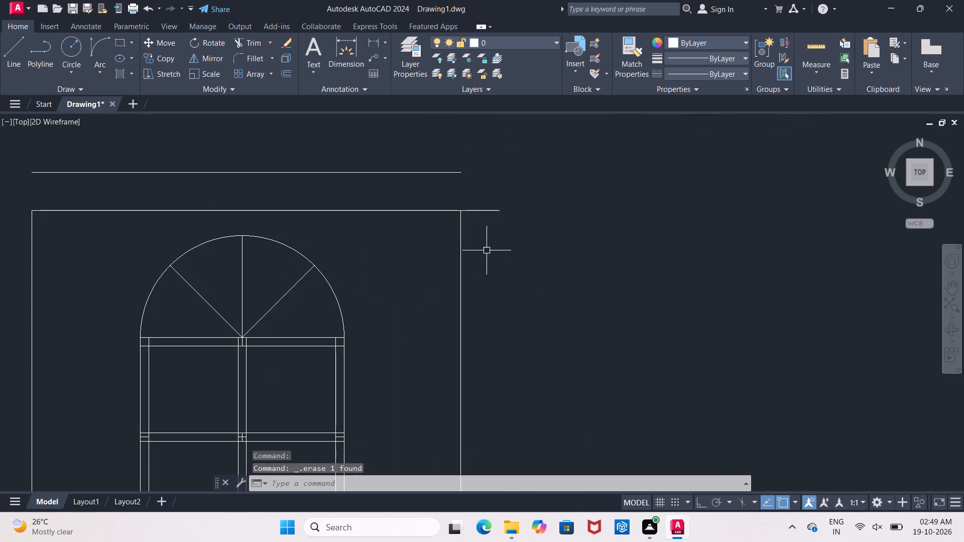
{"action": "middle_click_drag", "start_coordinate": [486, 248], "coordinate": [486, 282]}
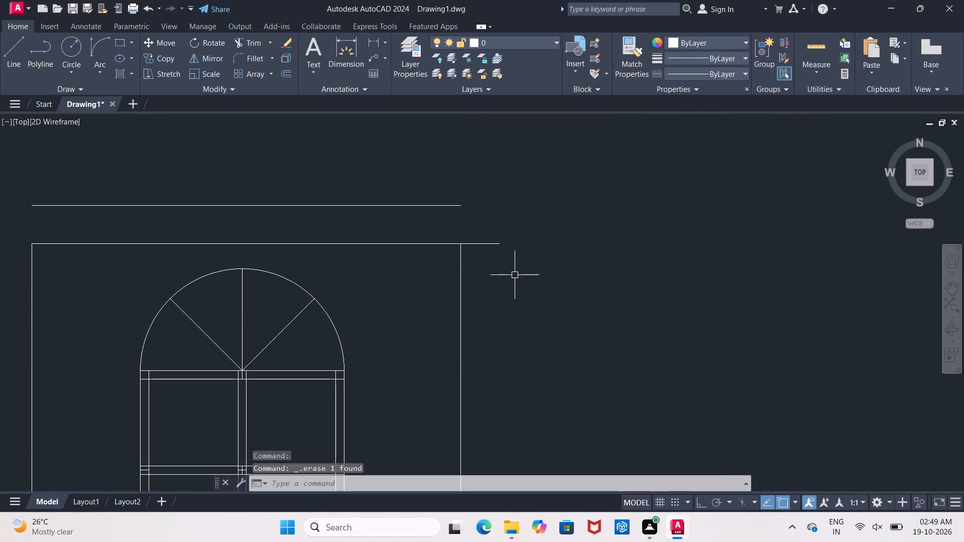
{"action": "left_click", "coordinate": [22, 53]}
{"action": "left_click", "coordinate": [460, 206]}
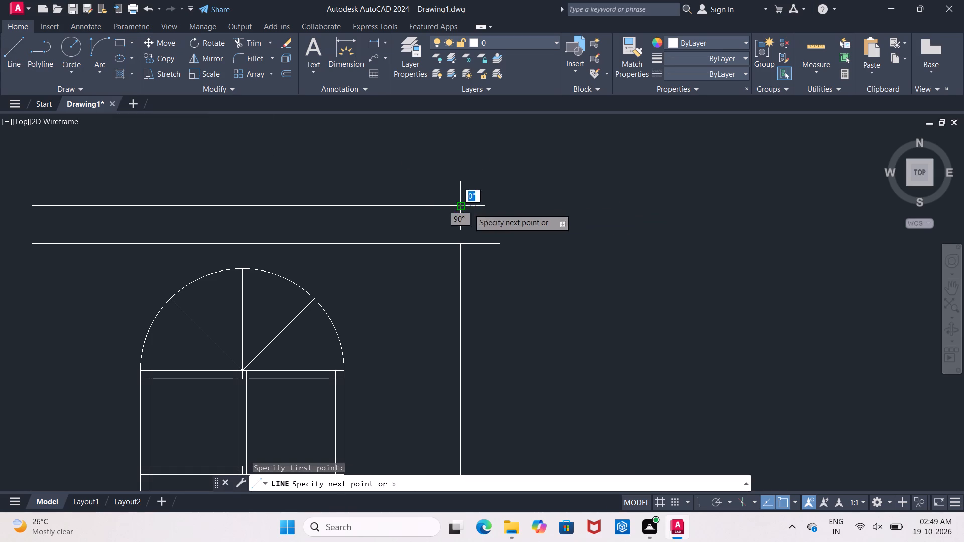
{"action": "scroll", "coordinate": [500, 244], "scroll_direction": "up", "scroll_amount": 2}
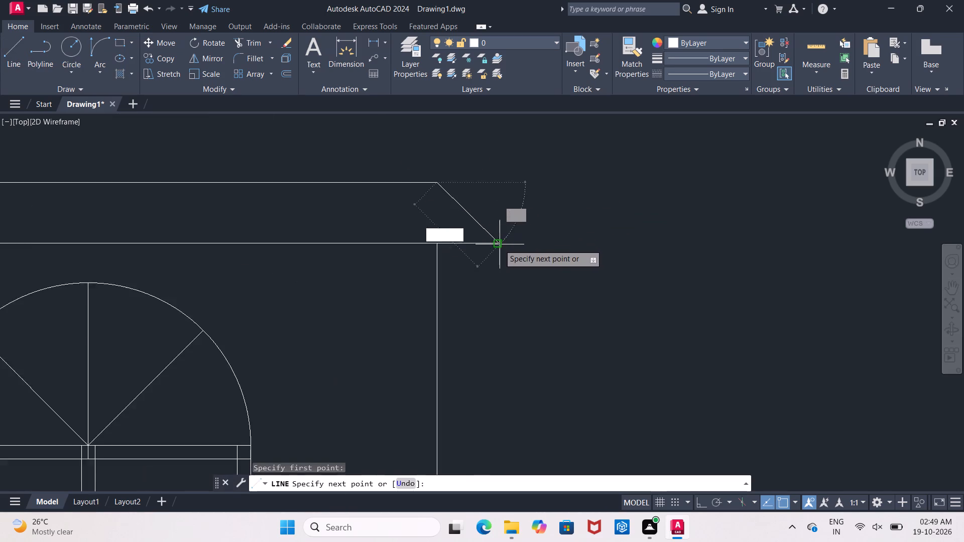
{"action": "scroll", "coordinate": [497, 242], "scroll_direction": "up", "scroll_amount": 1}
{"action": "left_click", "coordinate": [496, 242]}
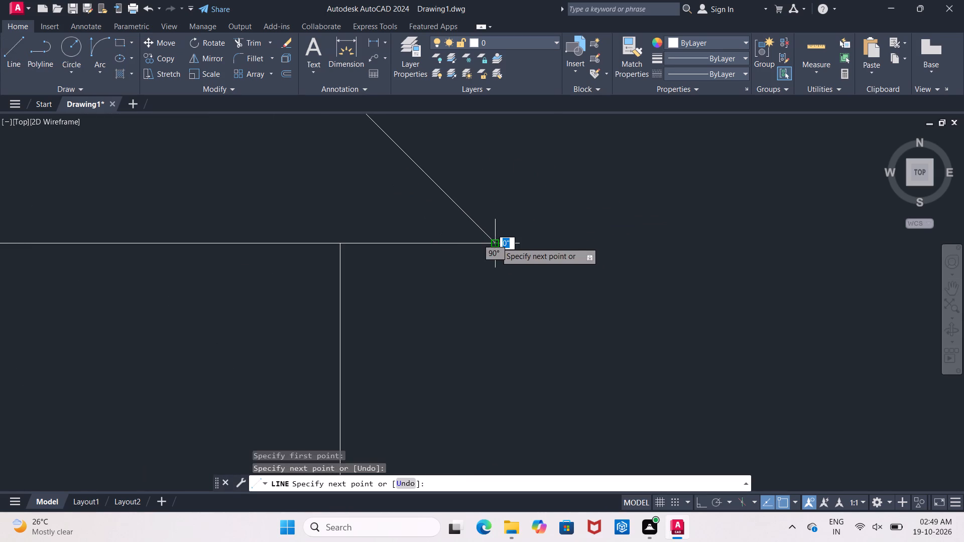
{"action": "scroll", "coordinate": [496, 242], "scroll_direction": "down", "scroll_amount": 3}
{"action": "key", "text": "Escape"}
Draw a vertical line closing the left end of the roof band, between the upper roof line and the tower's top-left corner.
{"action": "scroll", "coordinate": [510, 248], "scroll_direction": "down", "scroll_amount": 2}
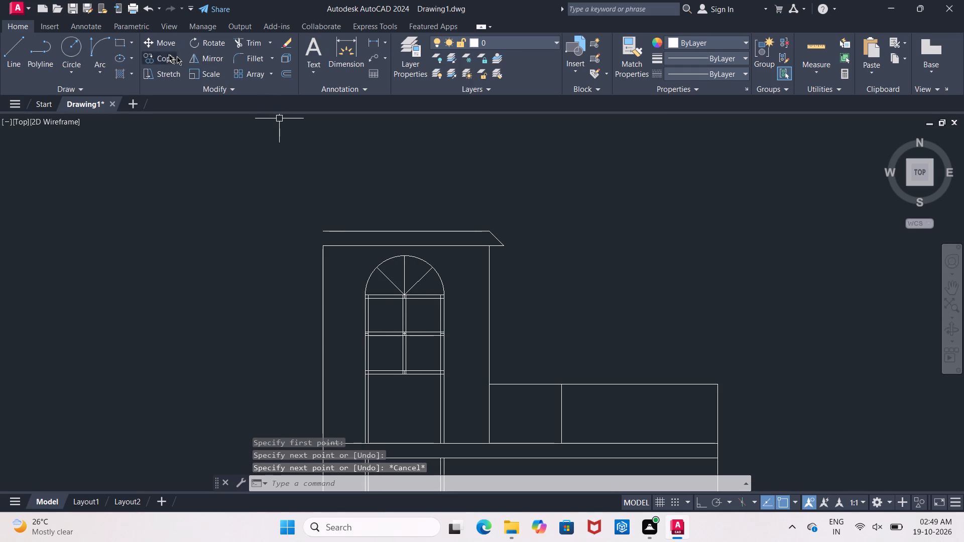
{"action": "left_click", "coordinate": [16, 63]}
{"action": "scroll", "coordinate": [283, 257], "scroll_direction": "up", "scroll_amount": 2}
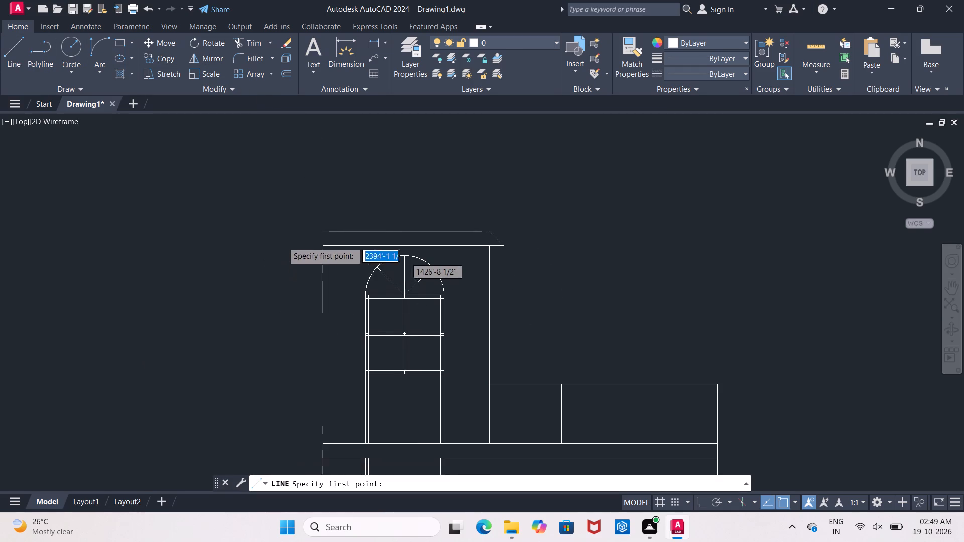
{"action": "scroll", "coordinate": [314, 206], "scroll_direction": "up", "scroll_amount": 1}
{"action": "left_click", "coordinate": [425, 193]}
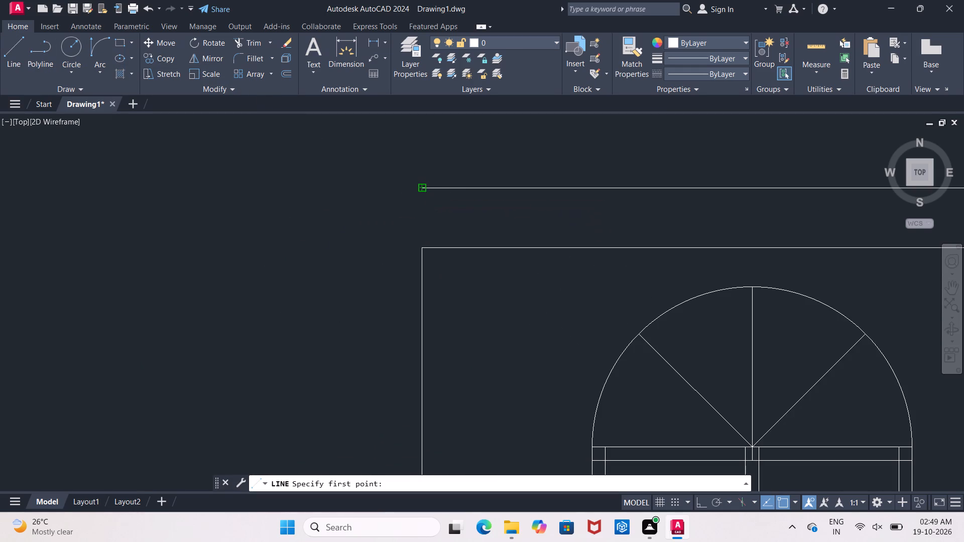
{"action": "left_click", "coordinate": [424, 251]}
{"action": "key", "text": "Escape"}
Stretch the top end of the tower's right wall line 9" up to the end of the upper roof line.
{"action": "scroll", "coordinate": [424, 251], "scroll_direction": "down", "scroll_amount": 3}
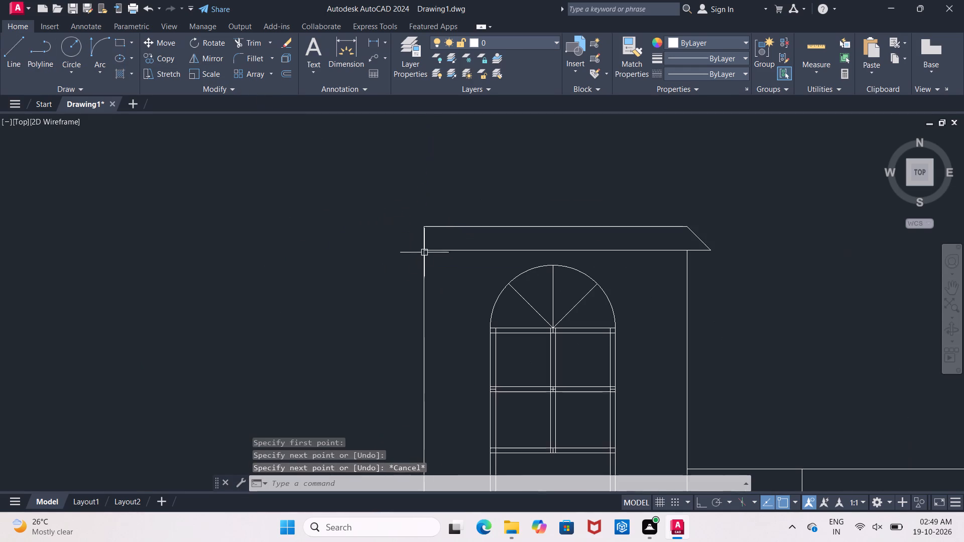
{"action": "scroll", "coordinate": [485, 307], "scroll_direction": "down", "scroll_amount": 2}
{"action": "middle_click_drag", "start_coordinate": [606, 312], "coordinate": [492, 313]}
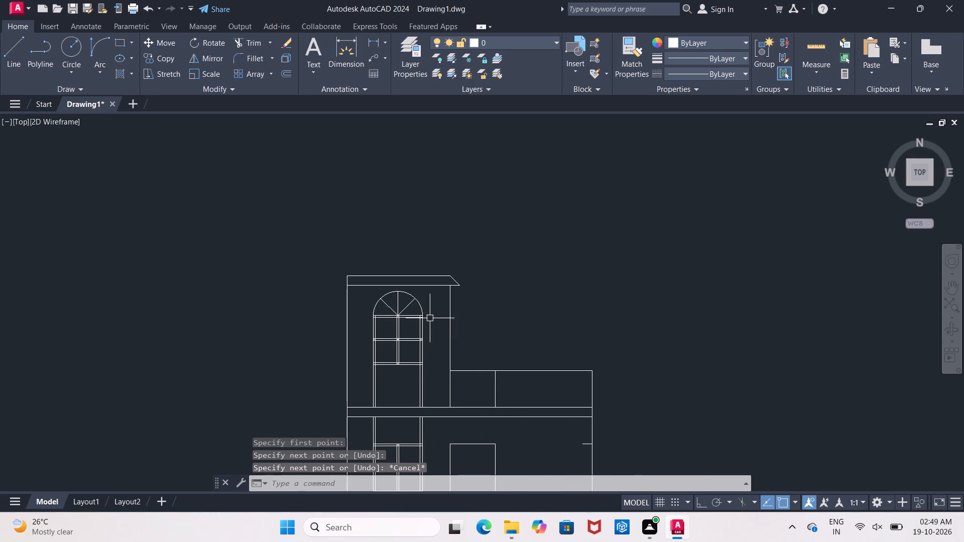
{"action": "scroll", "coordinate": [429, 318], "scroll_direction": "up", "scroll_amount": 2}
{"action": "middle_click_drag", "start_coordinate": [435, 302], "coordinate": [443, 351]}
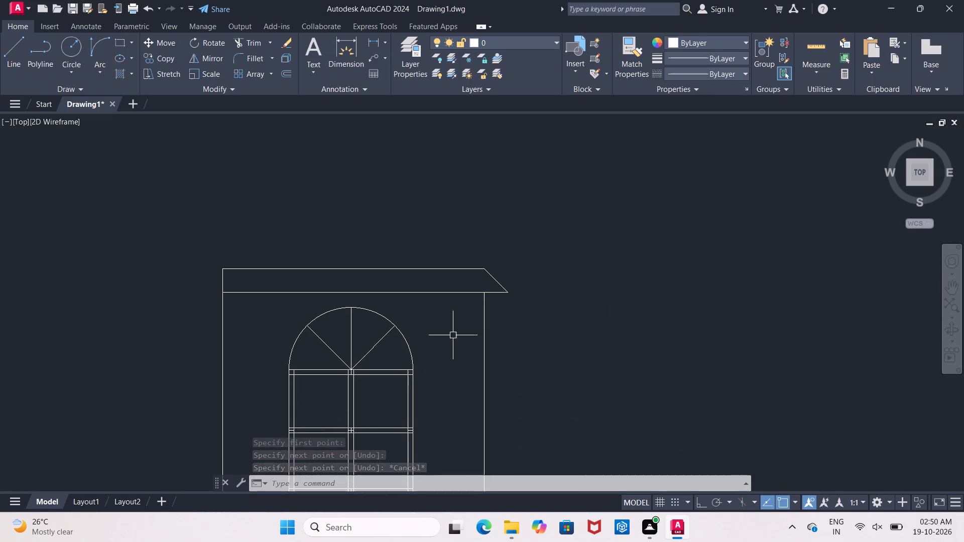
{"action": "left_click", "coordinate": [481, 334]}
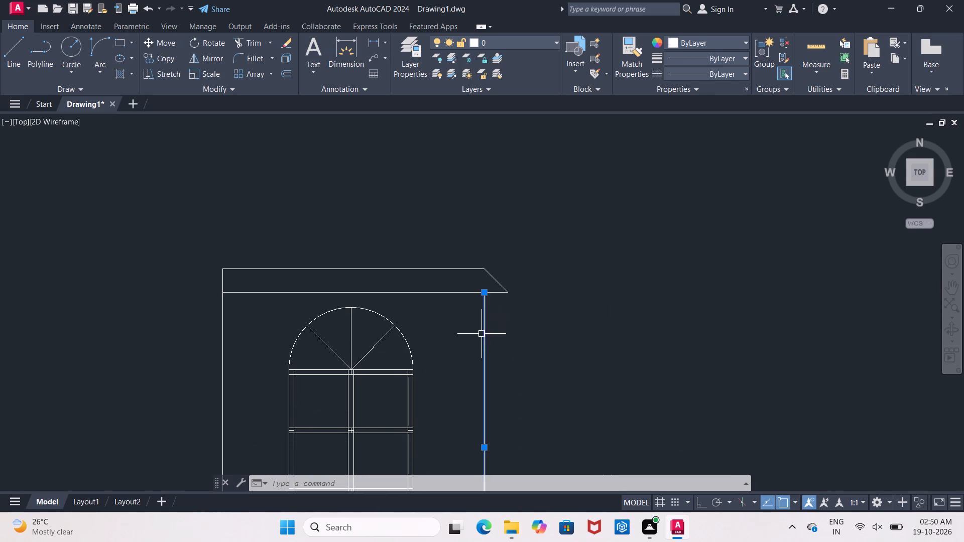
{"action": "scroll", "coordinate": [483, 286], "scroll_direction": "up", "scroll_amount": 2}
{"action": "left_click", "coordinate": [485, 301]}
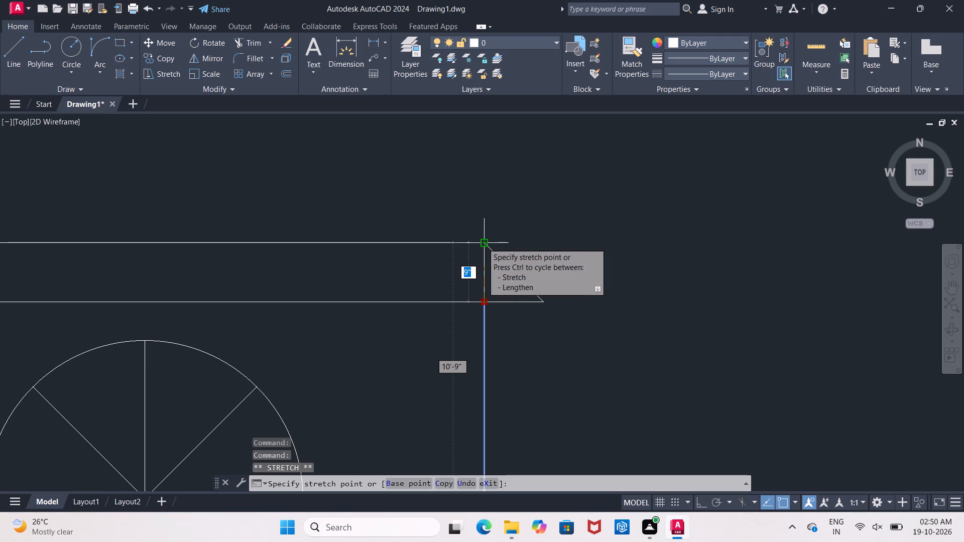
{"action": "left_click", "coordinate": [483, 243]}
{"action": "key", "text": "Escape"}
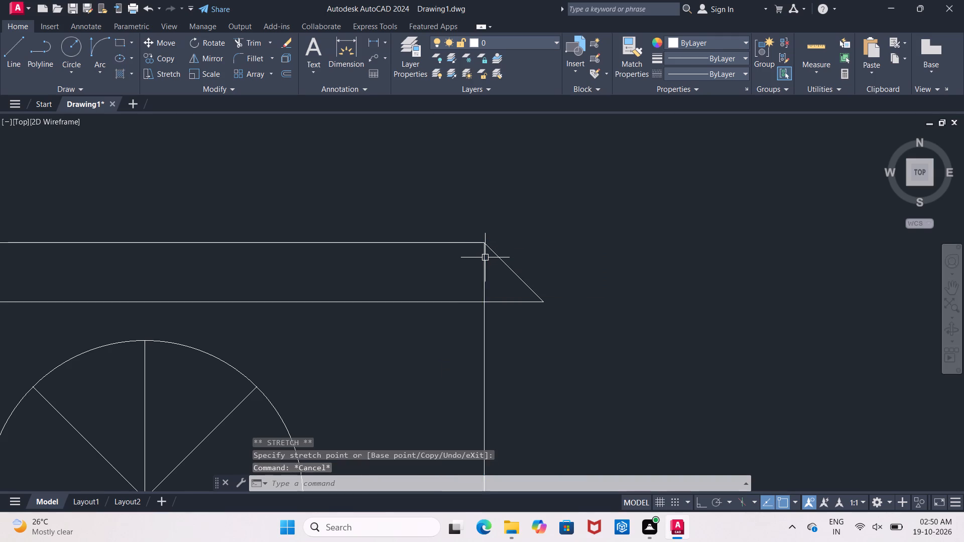
Erase the short vertical line dividing the low parapet beside the tower, above the middle-floor door's right edge.
{"action": "scroll", "coordinate": [487, 259], "scroll_direction": "down", "scroll_amount": 3}
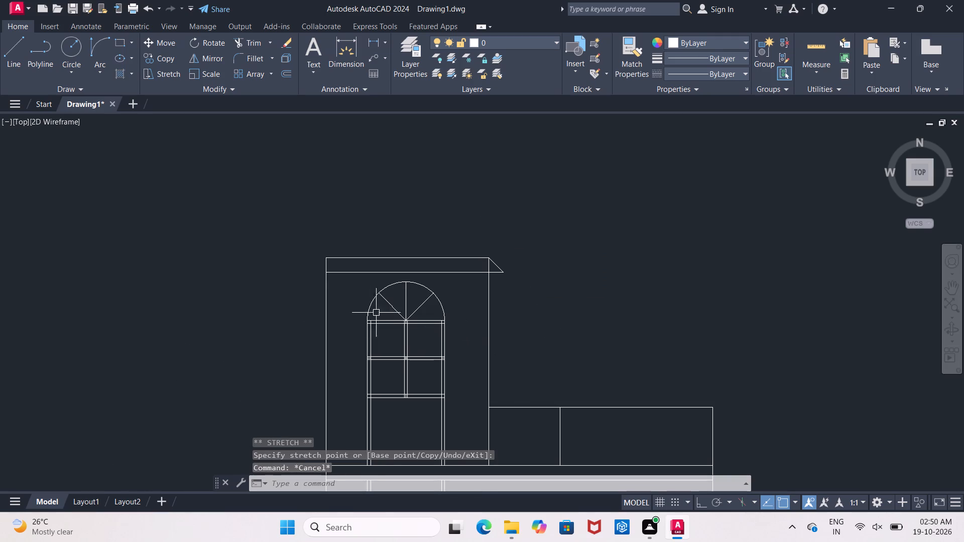
{"action": "middle_click_drag", "start_coordinate": [514, 303], "coordinate": [492, 301]}
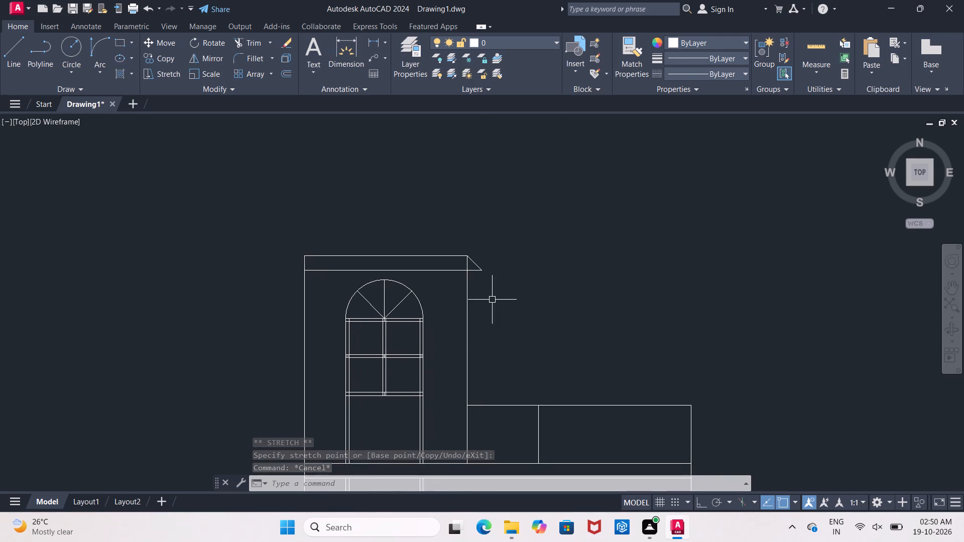
{"action": "scroll", "coordinate": [492, 300], "scroll_direction": "down", "scroll_amount": 2}
{"action": "middle_click_drag", "start_coordinate": [492, 300], "coordinate": [473, 257]}
{"action": "scroll", "coordinate": [496, 282], "scroll_direction": "up", "scroll_amount": 1}
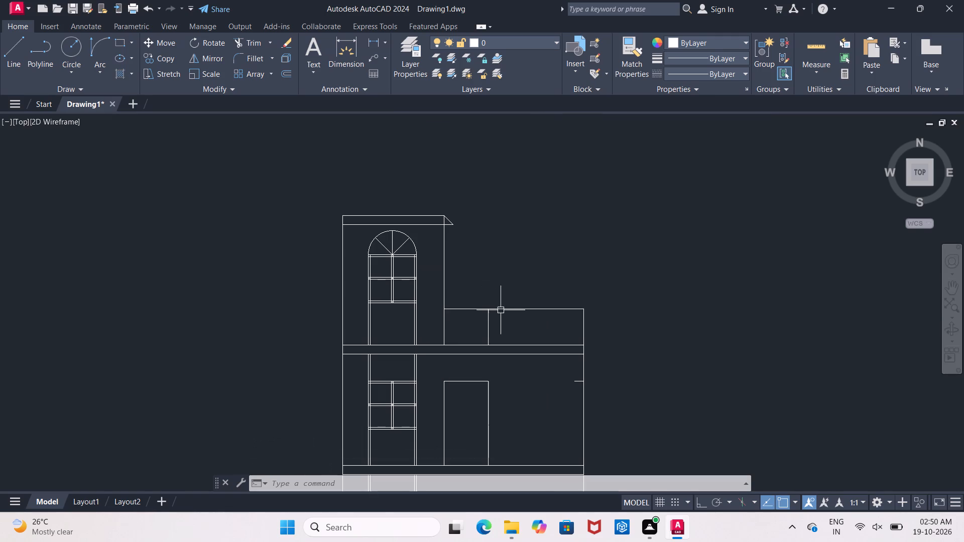
{"action": "left_click", "coordinate": [488, 331]}
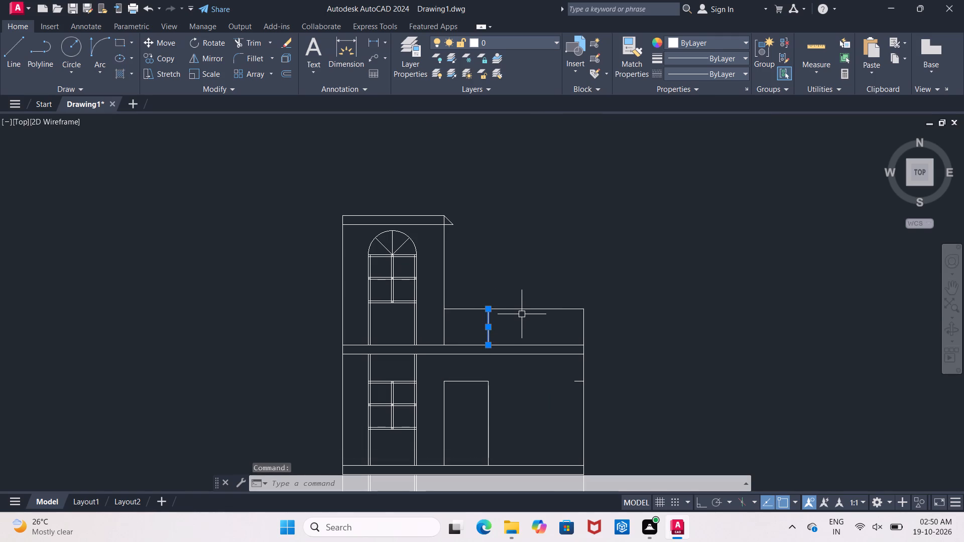
{"action": "key", "text": "Delete"}
Erase the short horizontal stub line on the building's right wall at the middle-floor door's head level.
{"action": "scroll", "coordinate": [450, 328], "scroll_direction": "up", "scroll_amount": 1}
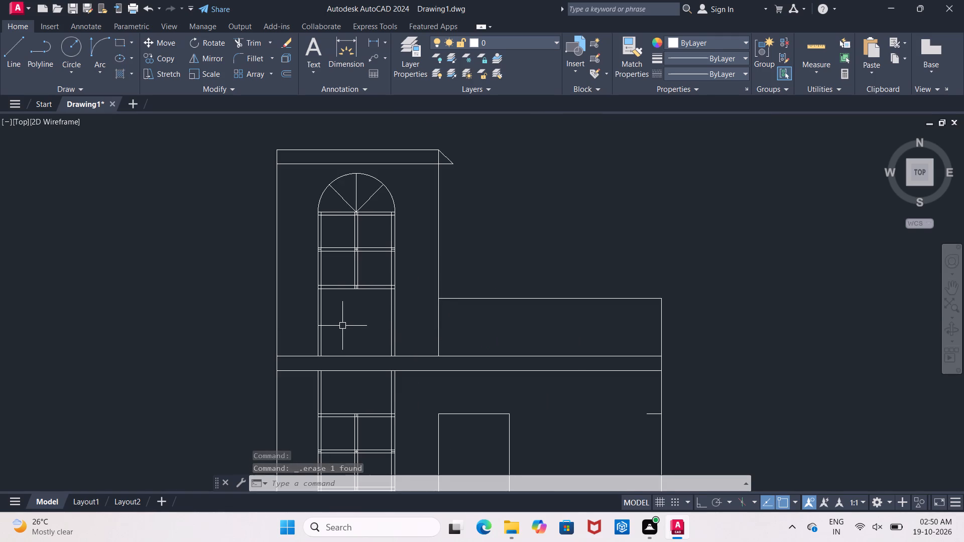
{"action": "scroll", "coordinate": [342, 326], "scroll_direction": "down", "scroll_amount": 1}
{"action": "middle_click_drag", "start_coordinate": [342, 326], "coordinate": [345, 279]}
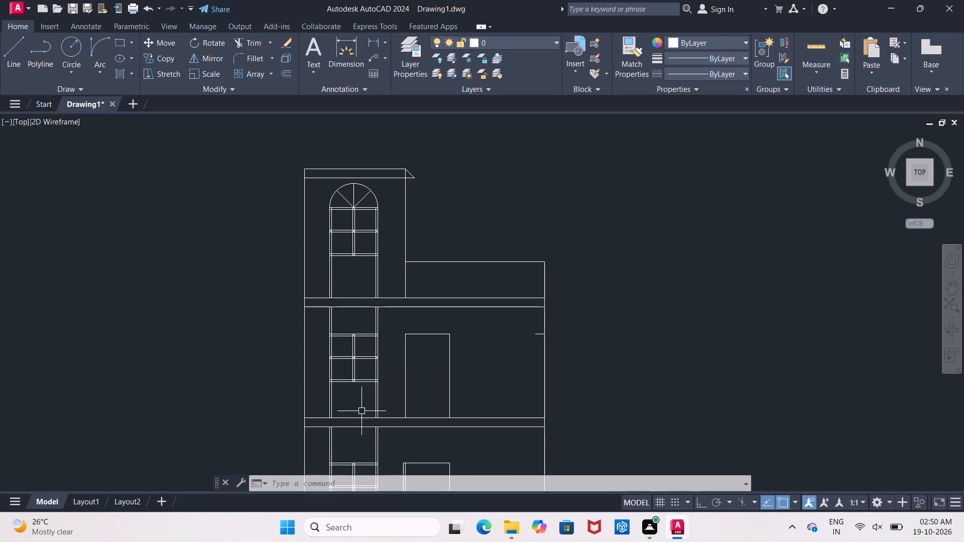
{"action": "scroll", "coordinate": [361, 411], "scroll_direction": "down", "scroll_amount": 1}
{"action": "middle_click_drag", "start_coordinate": [361, 411], "coordinate": [358, 290]}
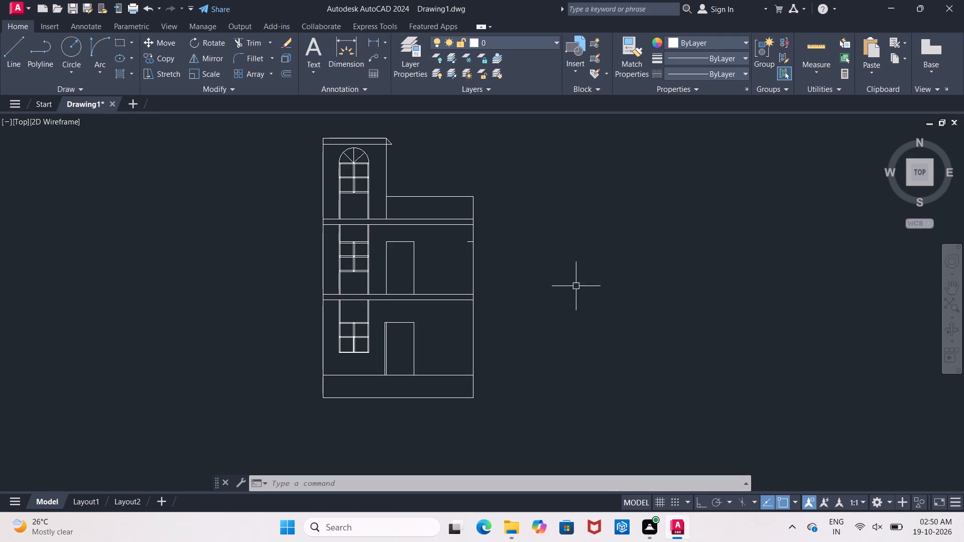
{"action": "middle_click_drag", "start_coordinate": [576, 286], "coordinate": [494, 311]}
{"action": "scroll", "coordinate": [417, 294], "scroll_direction": "up", "scroll_amount": 3}
{"action": "left_click", "coordinate": [290, 192]}
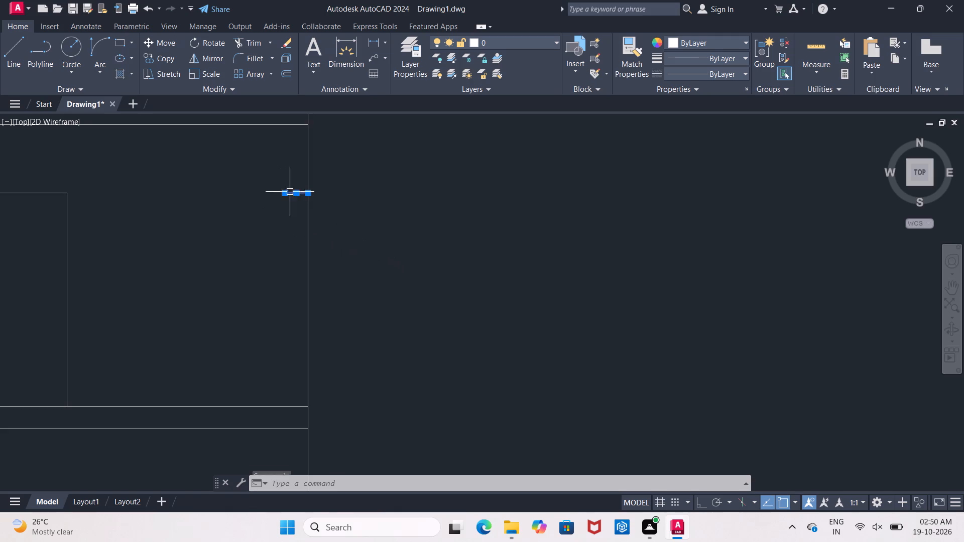
{"action": "key", "text": "Delete"}
Erase four leftover centre stubs in the middle-floor window: at the mullion's top and bottom and at both ends of the middle rail.
{"action": "scroll", "coordinate": [296, 216], "scroll_direction": "down", "scroll_amount": 3}
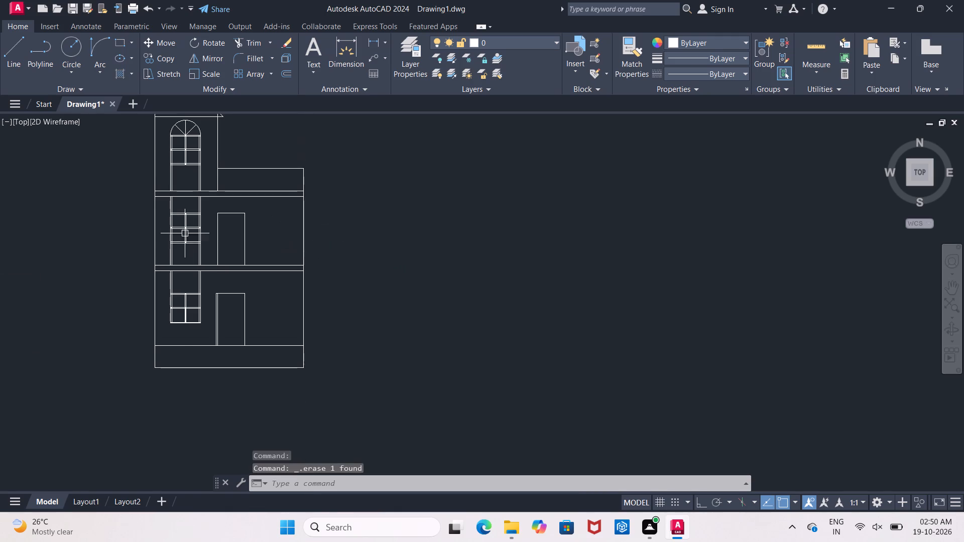
{"action": "scroll", "coordinate": [184, 210], "scroll_direction": "up", "scroll_amount": 2}
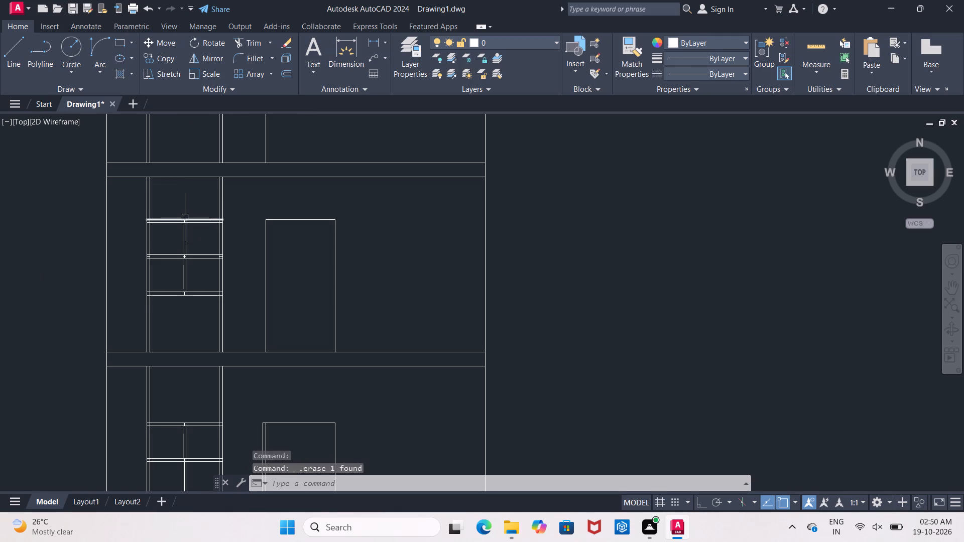
{"action": "scroll", "coordinate": [155, 230], "scroll_direction": "up", "scroll_amount": 2}
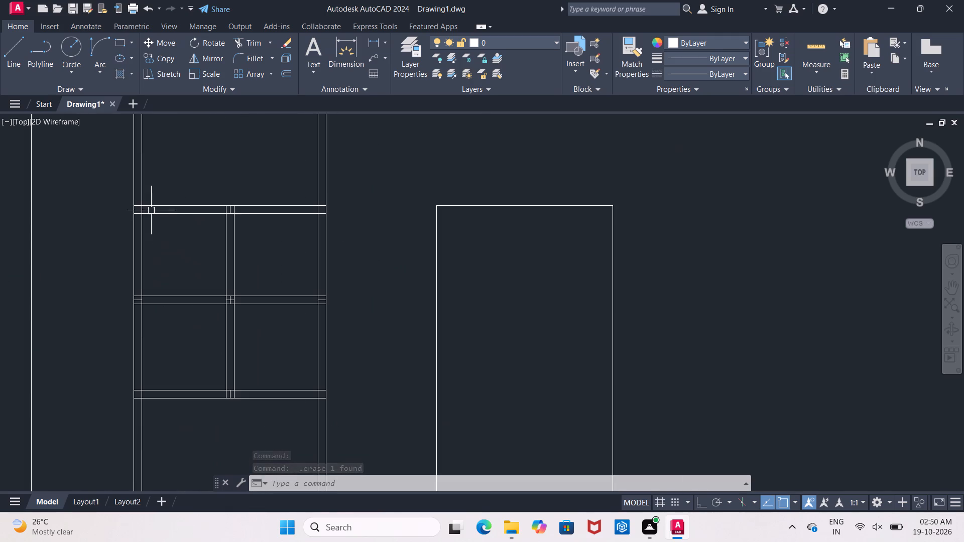
{"action": "scroll", "coordinate": [148, 197], "scroll_direction": "up", "scroll_amount": 2}
{"action": "middle_click_drag", "start_coordinate": [167, 305], "coordinate": [187, 289]}
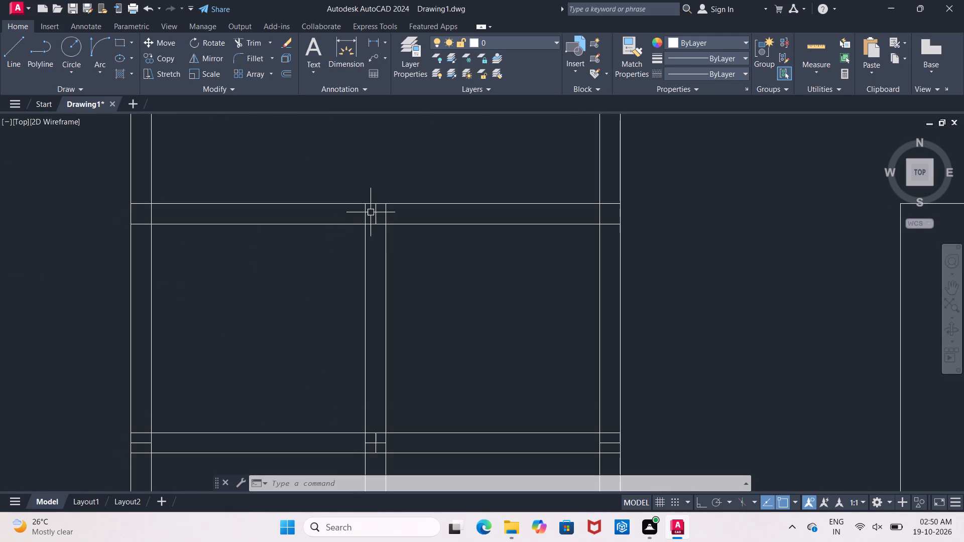
{"action": "left_click", "coordinate": [373, 212]}
{"action": "middle_click_drag", "start_coordinate": [285, 314], "coordinate": [359, 232]}
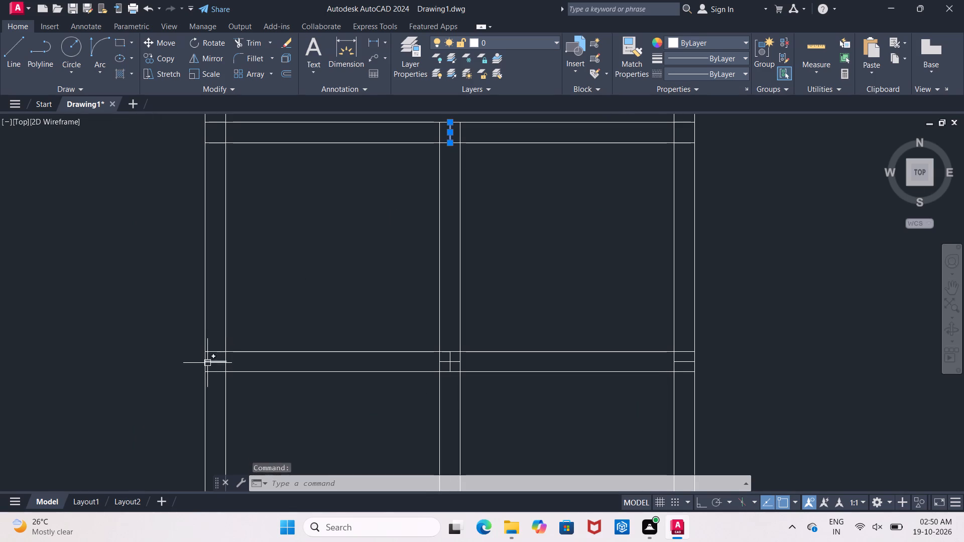
{"action": "left_click", "coordinate": [213, 360]}
{"action": "left_click", "coordinate": [691, 363]}
{"action": "scroll", "coordinate": [676, 381], "scroll_direction": "down", "scroll_amount": 1}
{"action": "middle_click_drag", "start_coordinate": [676, 381], "coordinate": [670, 223]}
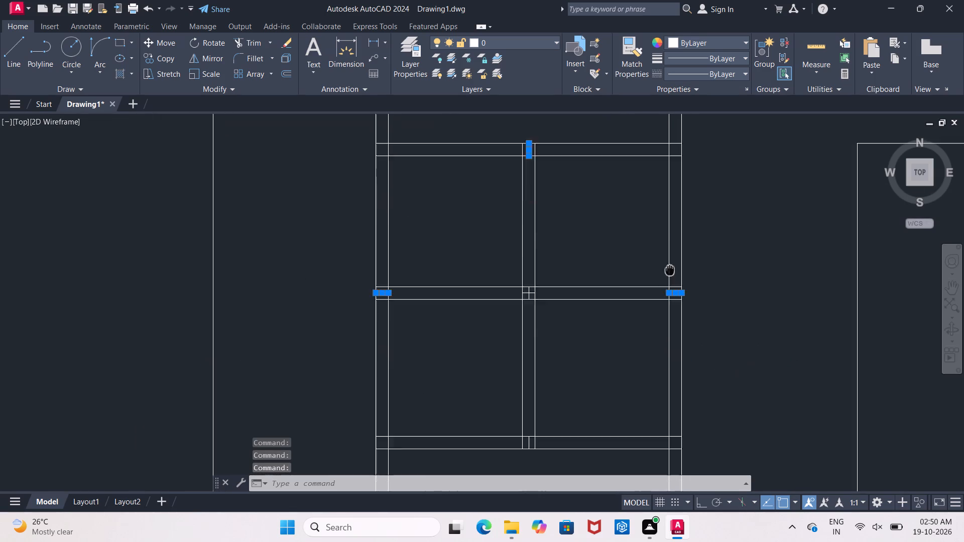
{"action": "middle_click_drag", "start_coordinate": [670, 223], "coordinate": [670, 158]}
{"action": "scroll", "coordinate": [524, 303], "scroll_direction": "up", "scroll_amount": 1}
{"action": "left_click", "coordinate": [533, 294]}
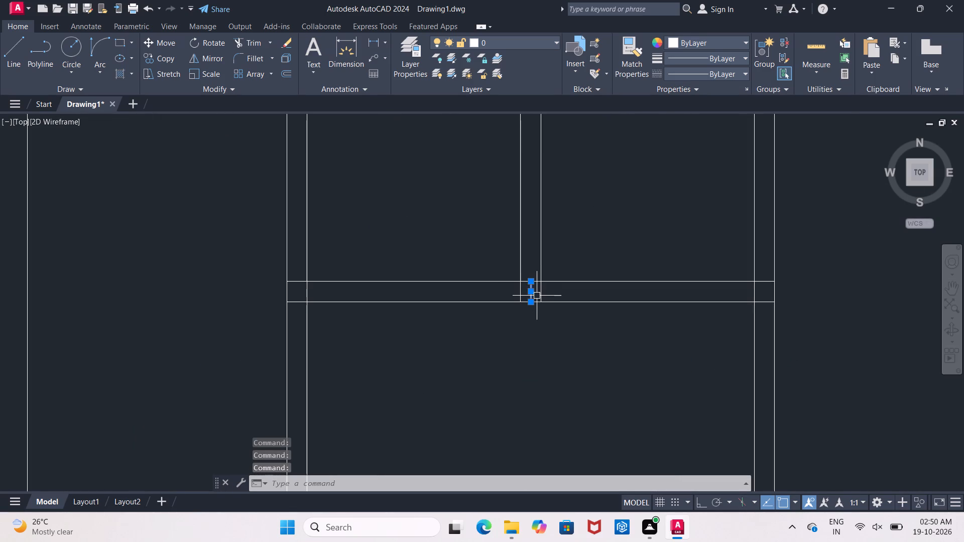
{"action": "key", "text": "Delete"}
Erase the two small crossing lines where the middle-floor window's mullion meets the middle rail.
{"action": "scroll", "coordinate": [543, 301], "scroll_direction": "down", "scroll_amount": 2}
{"action": "middle_click_drag", "start_coordinate": [570, 256], "coordinate": [571, 364]}
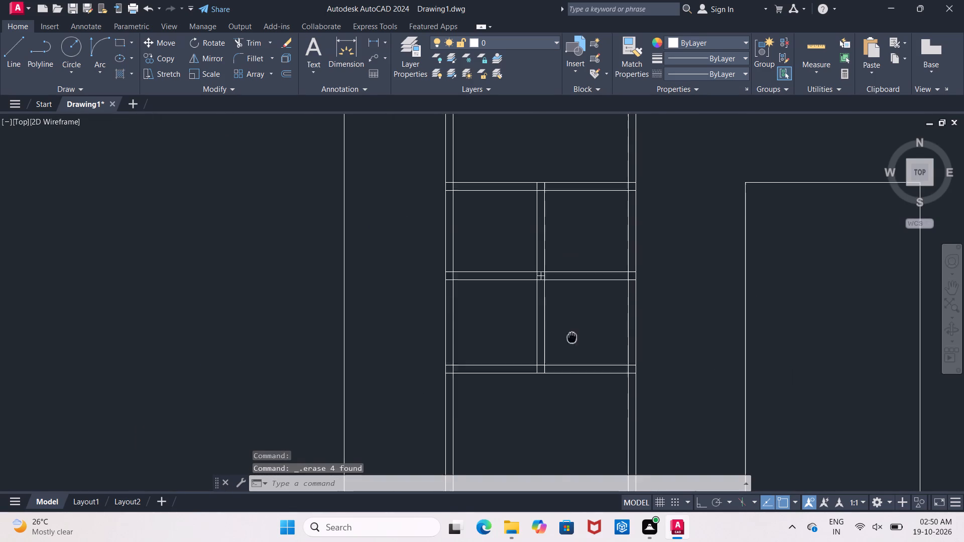
{"action": "middle_click_drag", "start_coordinate": [571, 364], "coordinate": [570, 365]}
{"action": "scroll", "coordinate": [533, 307], "scroll_direction": "up", "scroll_amount": 4}
{"action": "left_click", "coordinate": [549, 333]}
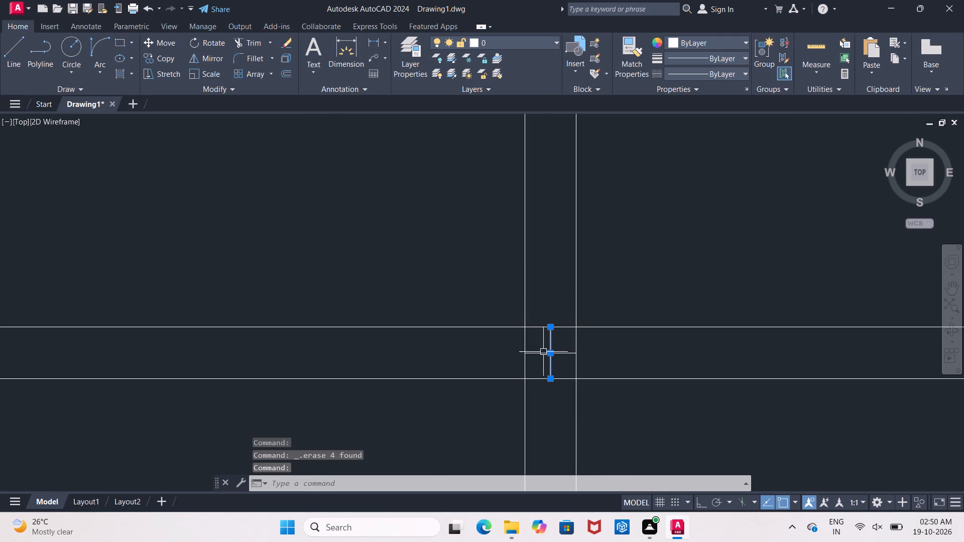
{"action": "left_click", "coordinate": [543, 352]}
{"action": "key", "text": "Delete"}
Trim the four overlapping segments where the mullion crosses the middle rail of the middle-floor window, leaving an open junction.
{"action": "scroll", "coordinate": [646, 424], "scroll_direction": "down", "scroll_amount": 1}
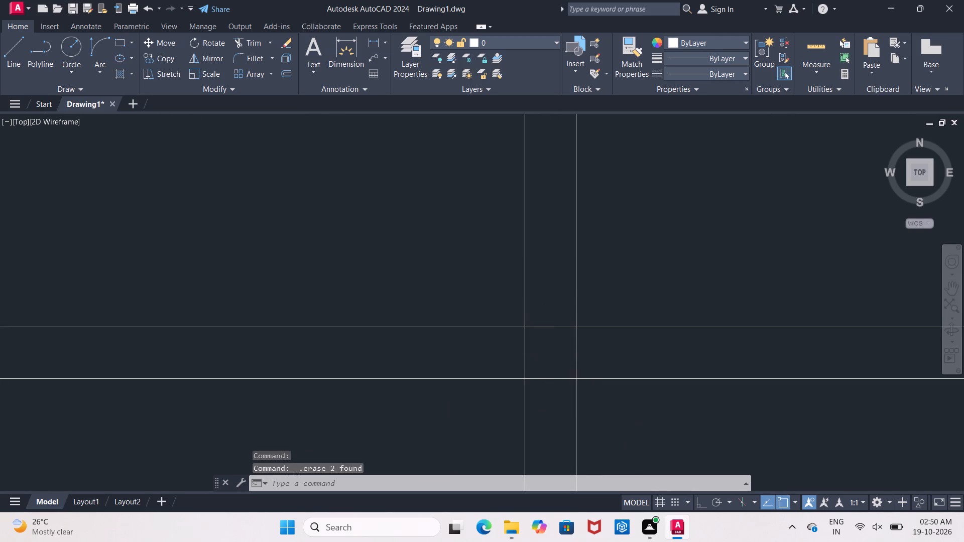
{"action": "middle_click_drag", "start_coordinate": [646, 424], "coordinate": [600, 309]}
{"action": "type", "text": "tr"}
{"action": "key", "text": "space"}
{"action": "key", "text": "space"}
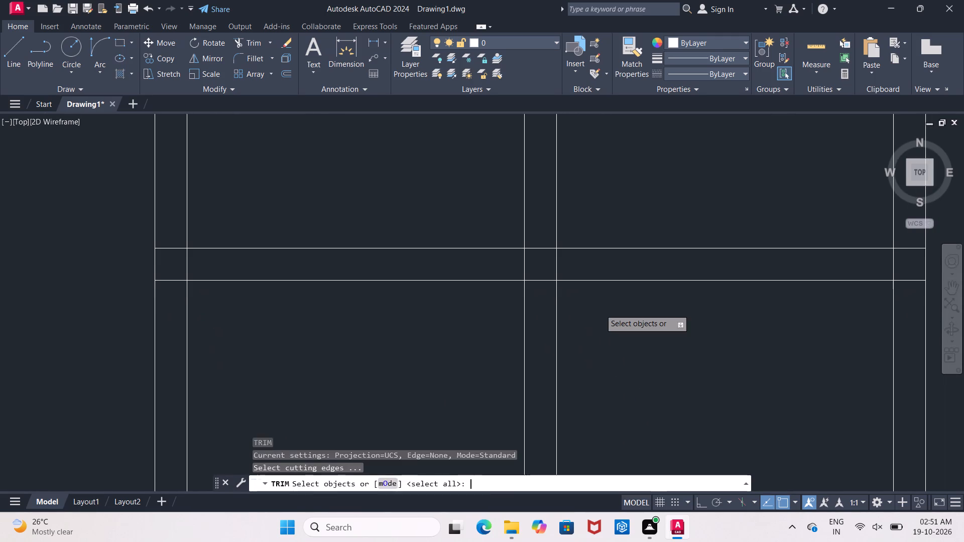
{"action": "scroll", "coordinate": [601, 311], "scroll_direction": "down", "scroll_amount": 1}
{"action": "left_click", "coordinate": [554, 283]}
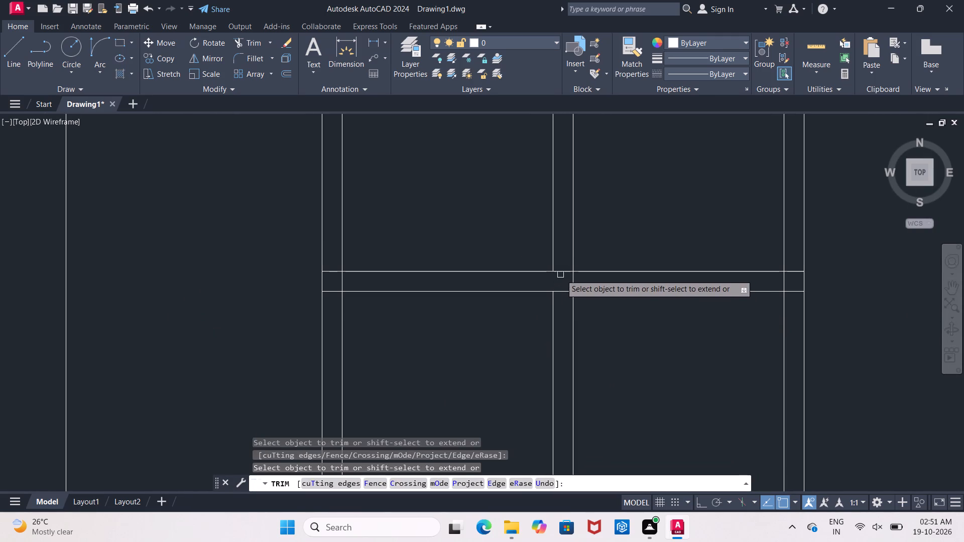
{"action": "left_click", "coordinate": [562, 270]}
{"action": "left_click", "coordinate": [563, 292]}
{"action": "left_click", "coordinate": [572, 283]}
Trim the overlapping lines where the middle-floor window's mullion meets the bottom rail, keeping the rail's lower line continuous.
{"action": "scroll", "coordinate": [574, 283], "scroll_direction": "down", "scroll_amount": 3}
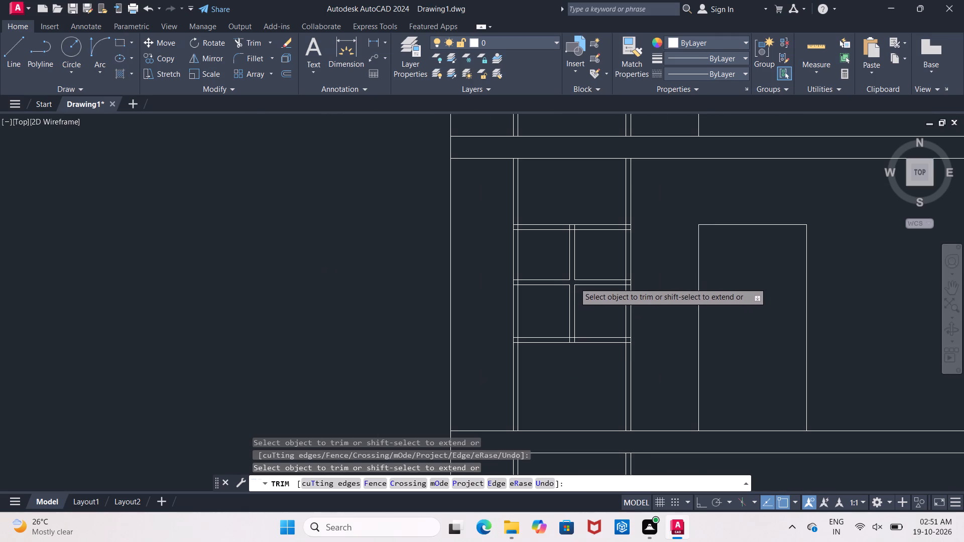
{"action": "scroll", "coordinate": [572, 354], "scroll_direction": "up", "scroll_amount": 3}
{"action": "left_click", "coordinate": [567, 285]}
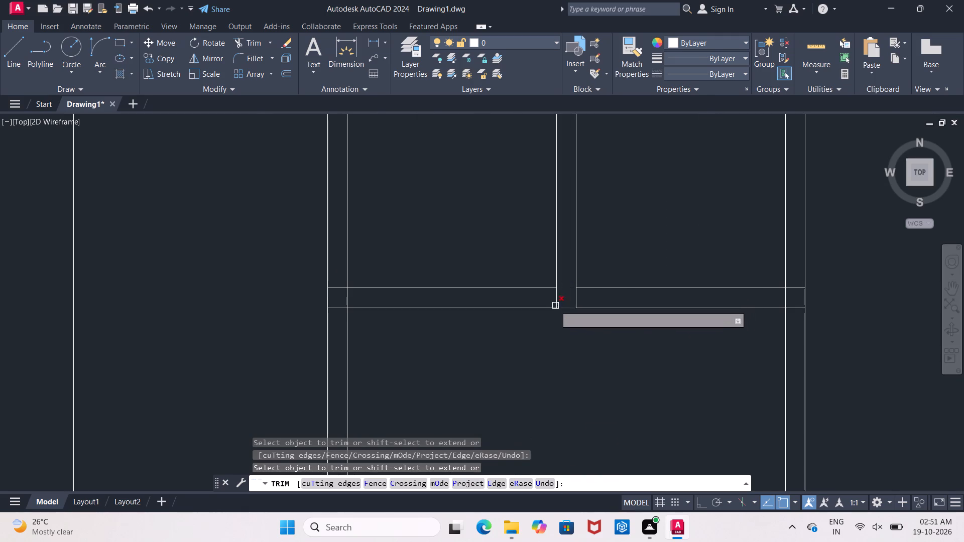
{"action": "left_click", "coordinate": [557, 299]}
{"action": "left_click", "coordinate": [576, 297]}
Trim the overlapping lines where the middle-floor window's mullion meets the top rail, keeping the rail's upper line continuous.
{"action": "scroll", "coordinate": [575, 308], "scroll_direction": "down", "scroll_amount": 3}
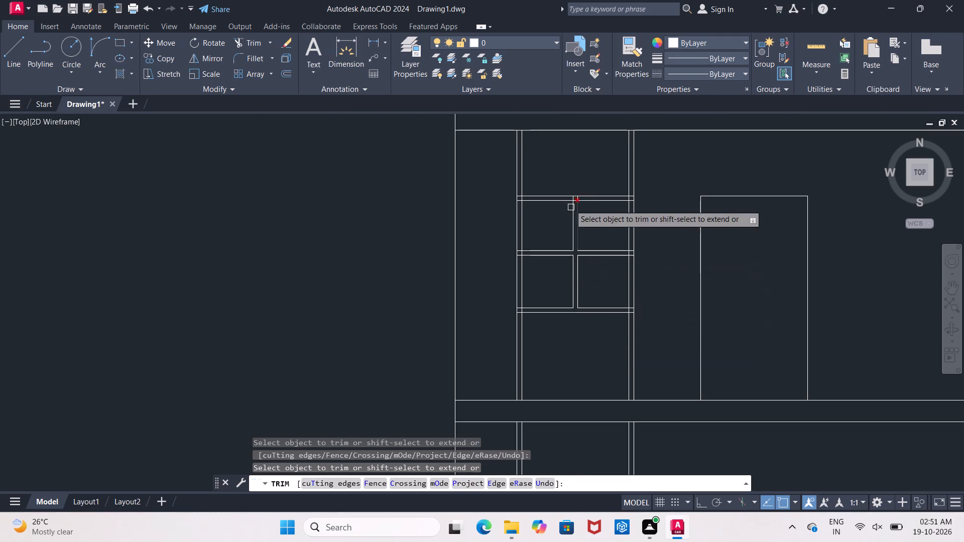
{"action": "middle_click_drag", "start_coordinate": [568, 200], "coordinate": [577, 301]}
{"action": "scroll", "coordinate": [587, 287], "scroll_direction": "up", "scroll_amount": 4}
{"action": "middle_click_drag", "start_coordinate": [594, 290], "coordinate": [595, 228]}
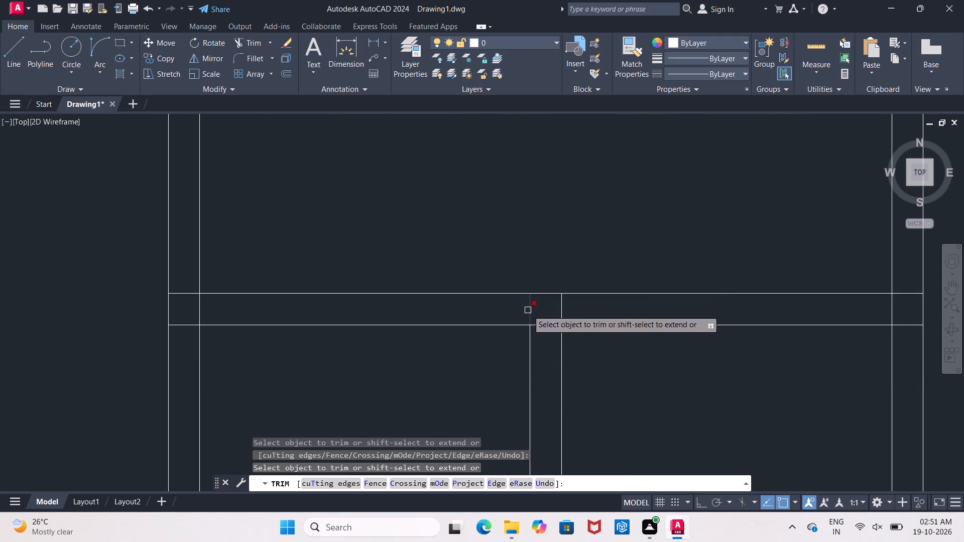
{"action": "left_click", "coordinate": [528, 311]}
{"action": "left_click", "coordinate": [562, 310]}
{"action": "left_click", "coordinate": [549, 324]}
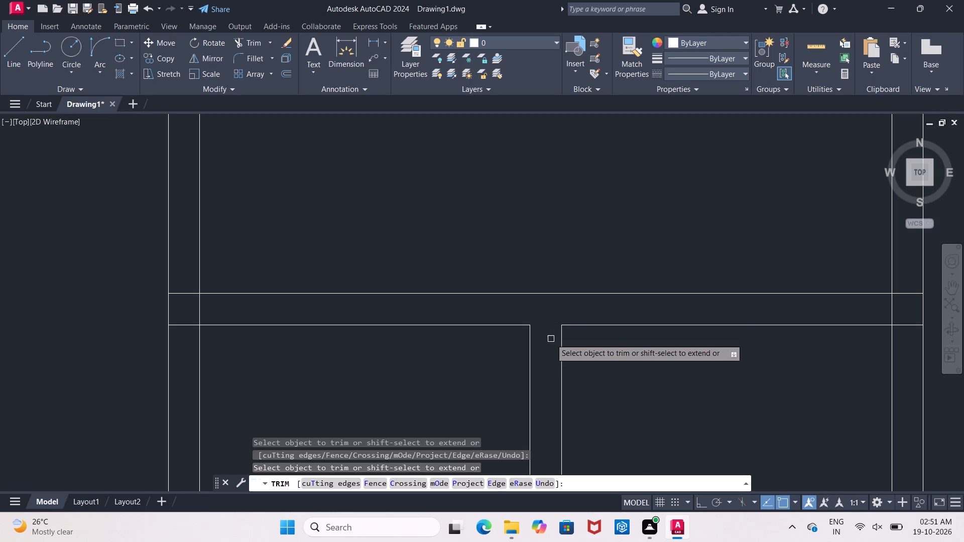
Trim the overlapping lines where the middle rail meets the left frame of the middle-floor window.
{"action": "scroll", "coordinate": [551, 339], "scroll_direction": "down", "scroll_amount": 3}
{"action": "scroll", "coordinate": [569, 393], "scroll_direction": "down", "scroll_amount": 1}
{"action": "middle_click_drag", "start_coordinate": [569, 393], "coordinate": [575, 306]}
{"action": "scroll", "coordinate": [500, 324], "scroll_direction": "up", "scroll_amount": 3}
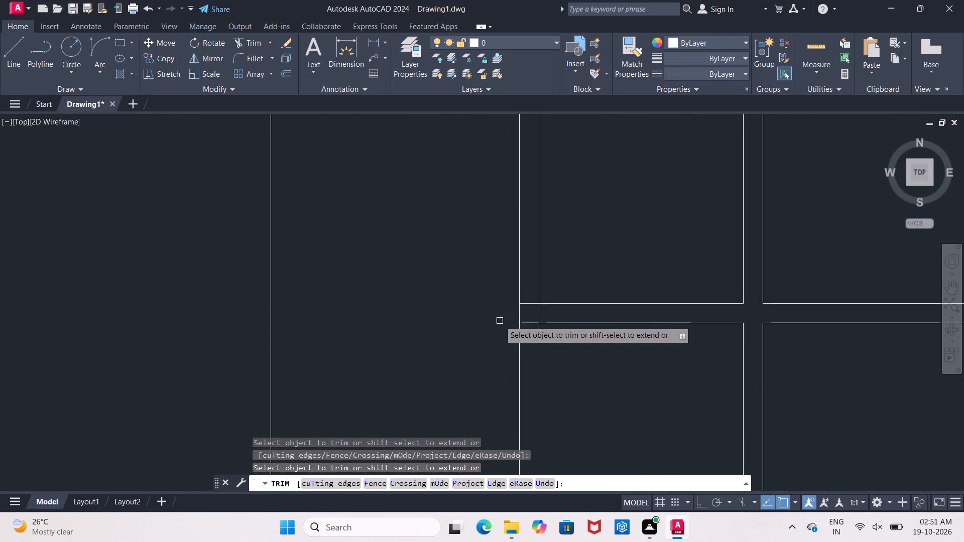
{"action": "scroll", "coordinate": [505, 317], "scroll_direction": "up", "scroll_amount": 1}
{"action": "left_click", "coordinate": [562, 312]}
{"action": "left_click_drag", "start_coordinate": [550, 311], "coordinate": [555, 313]}
{"action": "scroll", "coordinate": [557, 311], "scroll_direction": "down", "scroll_amount": 3}
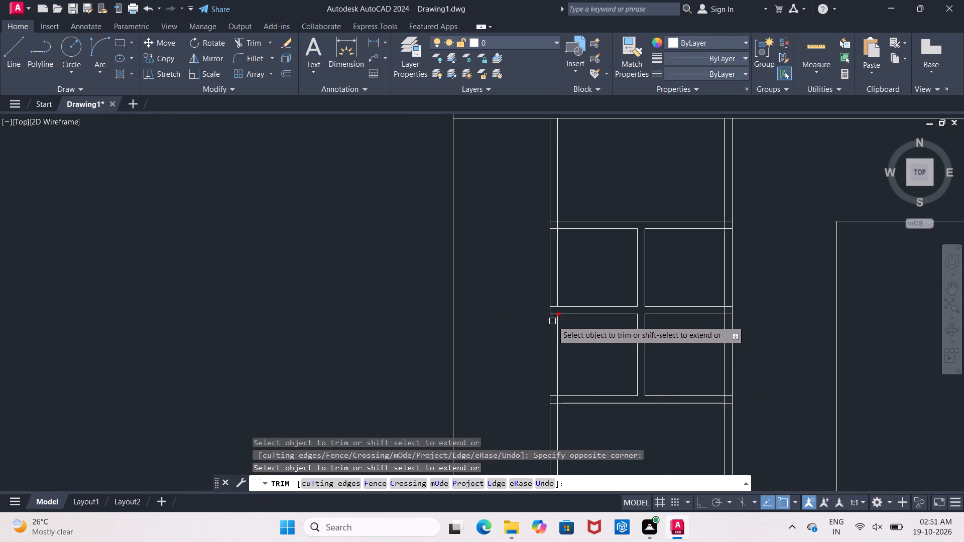
{"action": "scroll", "coordinate": [553, 318], "scroll_direction": "up", "scroll_amount": 2}
{"action": "left_click", "coordinate": [555, 312]}
{"action": "left_click", "coordinate": [552, 294]}
Trim the overlapping lines where the middle rail meets the right frame of the middle-floor window.
{"action": "scroll", "coordinate": [571, 337], "scroll_direction": "down", "scroll_amount": 2}
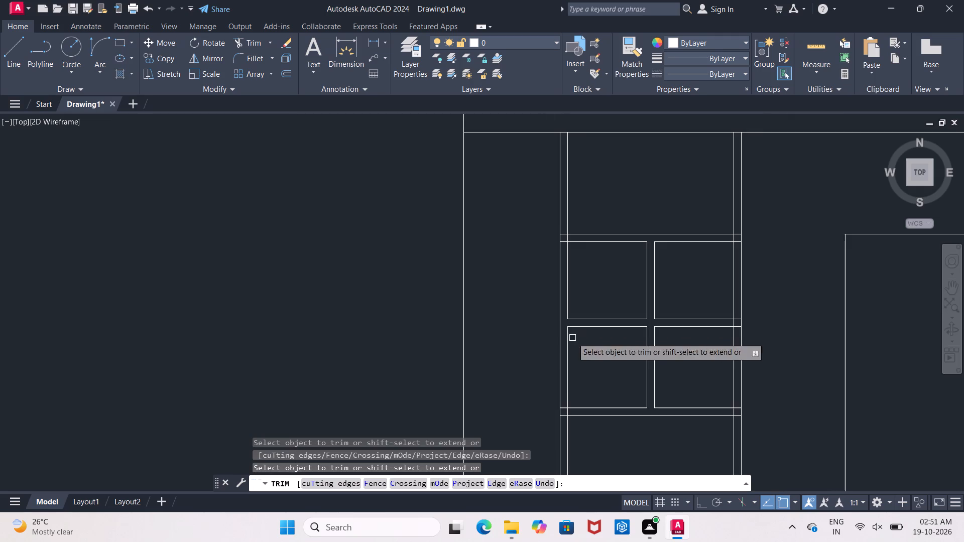
{"action": "middle_click_drag", "start_coordinate": [594, 368], "coordinate": [516, 341]}
{"action": "scroll", "coordinate": [641, 308], "scroll_direction": "up", "scroll_amount": 3}
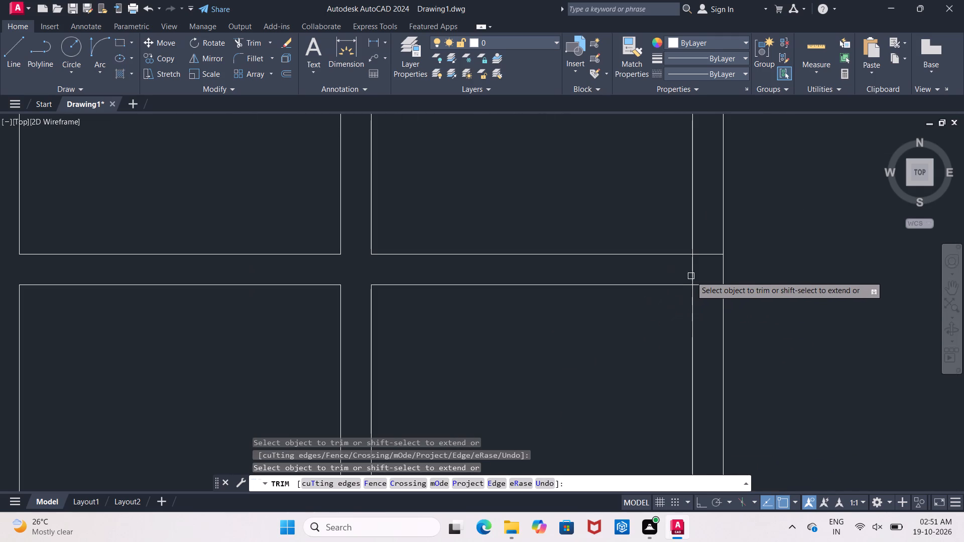
{"action": "left_click", "coordinate": [691, 274]}
{"action": "left_click", "coordinate": [702, 257]}
{"action": "left_click", "coordinate": [704, 286]}
Trim the overlapping frame lines where the bottom rail meets the left and right frames of the middle-floor window.
{"action": "scroll", "coordinate": [704, 290], "scroll_direction": "down", "scroll_amount": 4}
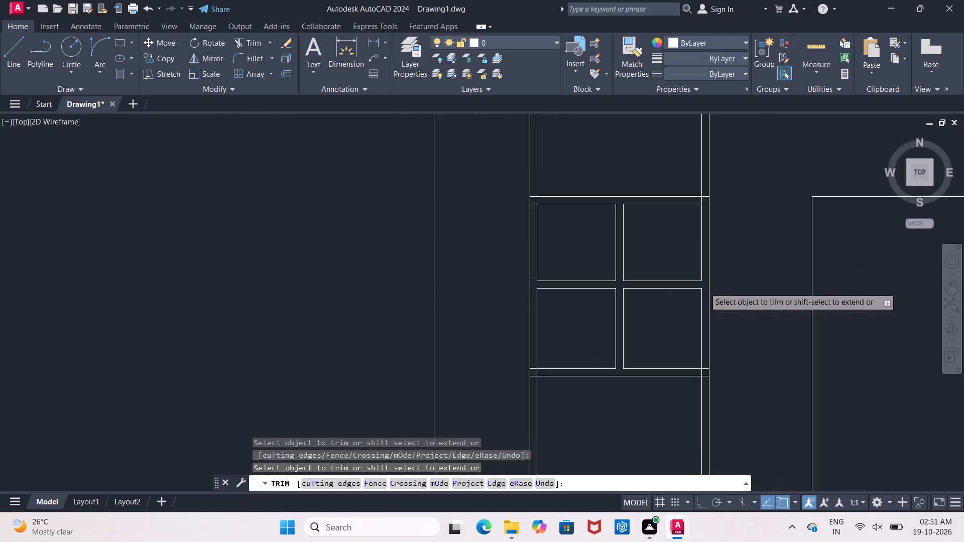
{"action": "scroll", "coordinate": [593, 341], "scroll_direction": "up", "scroll_amount": 3}
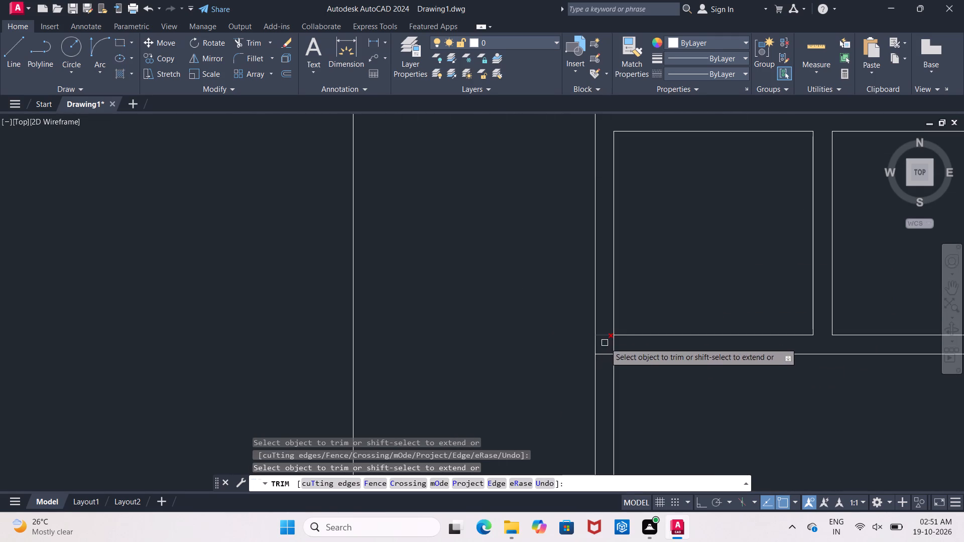
{"action": "left_click", "coordinate": [607, 335]}
{"action": "left_click", "coordinate": [616, 346]}
{"action": "scroll", "coordinate": [643, 361], "scroll_direction": "down", "scroll_amount": 3}
{"action": "middle_click_drag", "start_coordinate": [685, 376], "coordinate": [587, 357]}
{"action": "scroll", "coordinate": [644, 358], "scroll_direction": "up", "scroll_amount": 4}
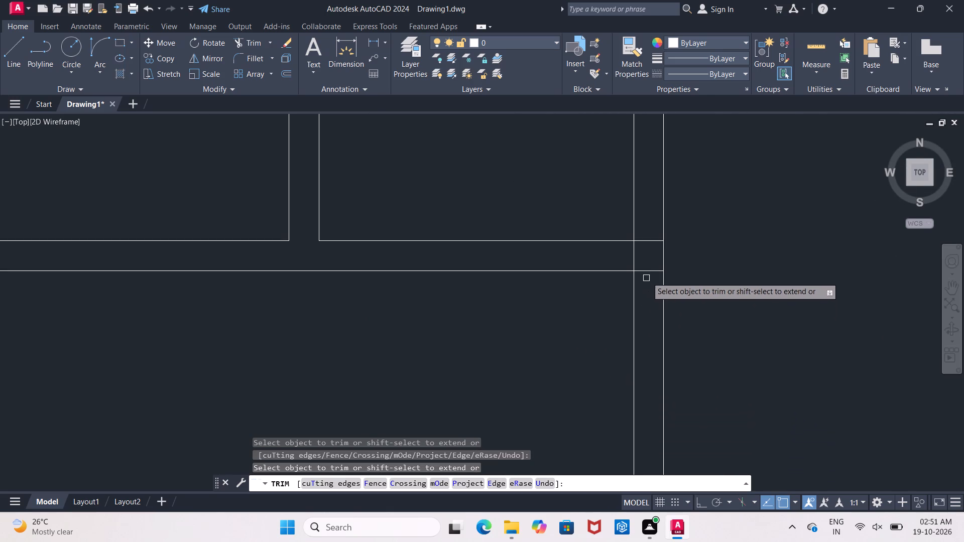
{"action": "left_click", "coordinate": [649, 243]}
{"action": "left_click", "coordinate": [634, 255]}
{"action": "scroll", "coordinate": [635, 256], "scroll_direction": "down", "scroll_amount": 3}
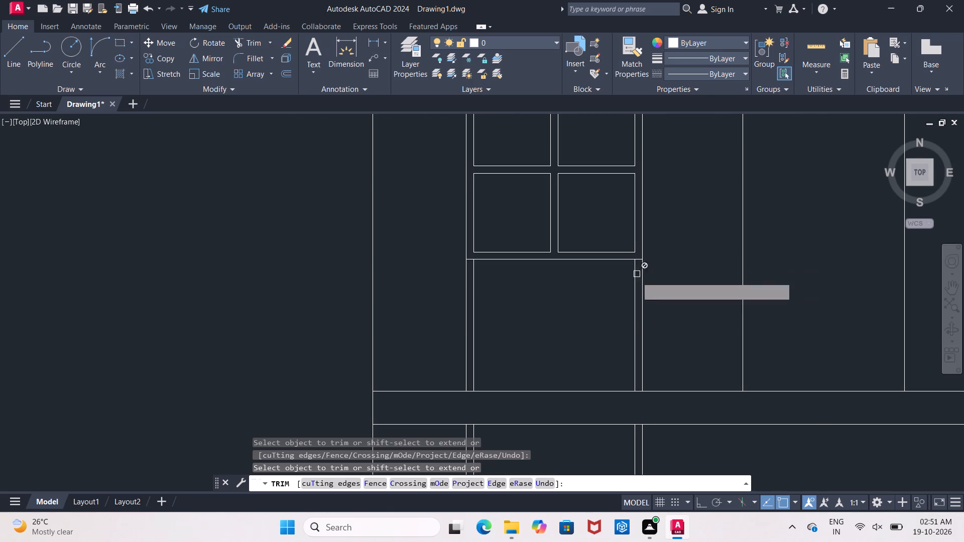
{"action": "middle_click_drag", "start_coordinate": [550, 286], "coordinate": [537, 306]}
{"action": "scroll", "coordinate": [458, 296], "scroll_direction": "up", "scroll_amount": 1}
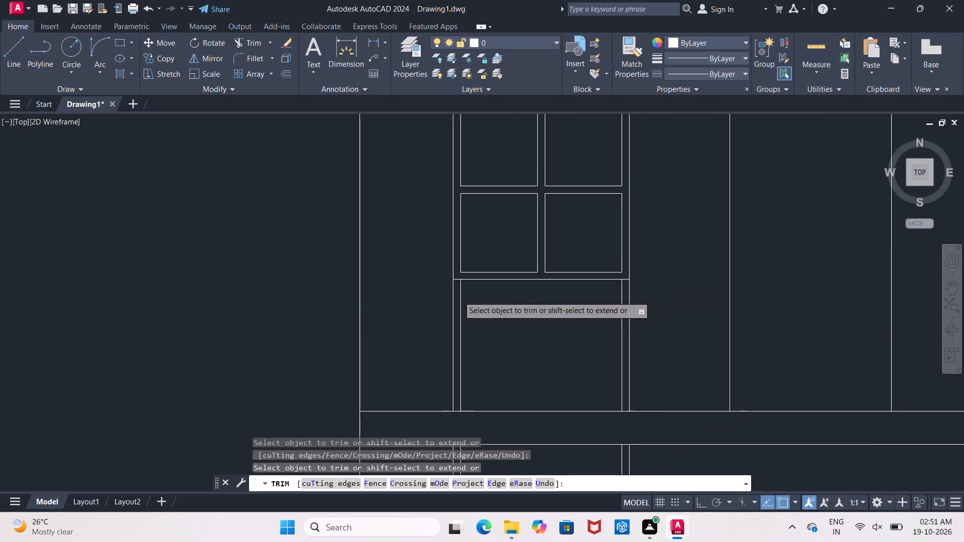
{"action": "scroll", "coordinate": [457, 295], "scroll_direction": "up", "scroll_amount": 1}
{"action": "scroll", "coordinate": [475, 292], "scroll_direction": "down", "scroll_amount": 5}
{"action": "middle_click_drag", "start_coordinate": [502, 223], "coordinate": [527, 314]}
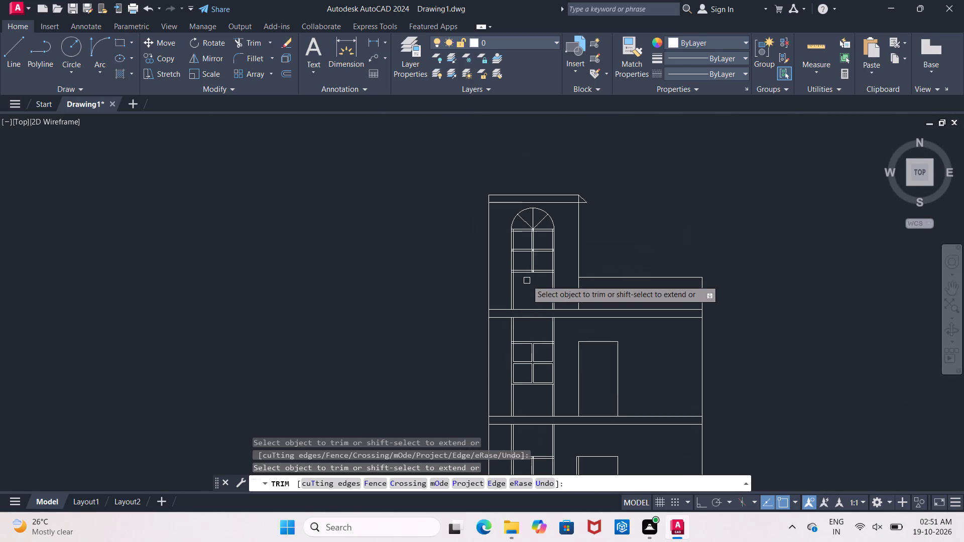
Trim the overlapping lines where the bottom rail meets the left and right frames of the arched top-floor window.
{"action": "scroll", "coordinate": [527, 275], "scroll_direction": "up", "scroll_amount": 6}
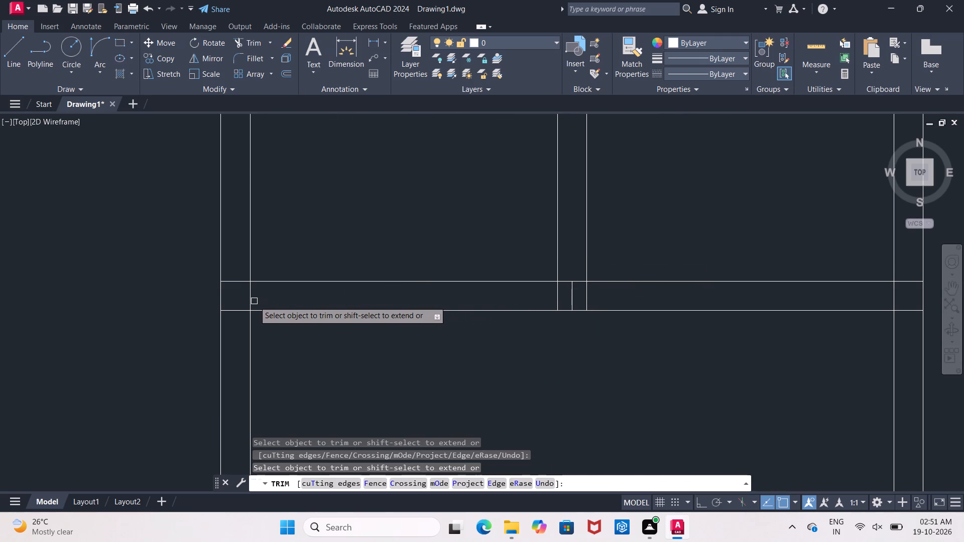
{"action": "left_click", "coordinate": [254, 301]}
{"action": "left_click", "coordinate": [242, 299]}
{"action": "left_click", "coordinate": [242, 282]}
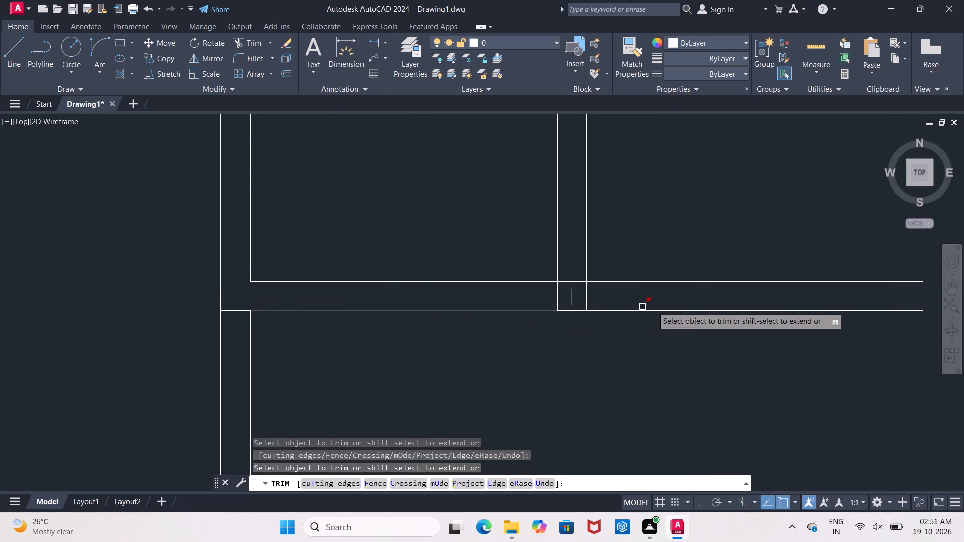
{"action": "middle_click_drag", "start_coordinate": [695, 307], "coordinate": [240, 364]}
{"action": "left_click", "coordinate": [456, 337]}
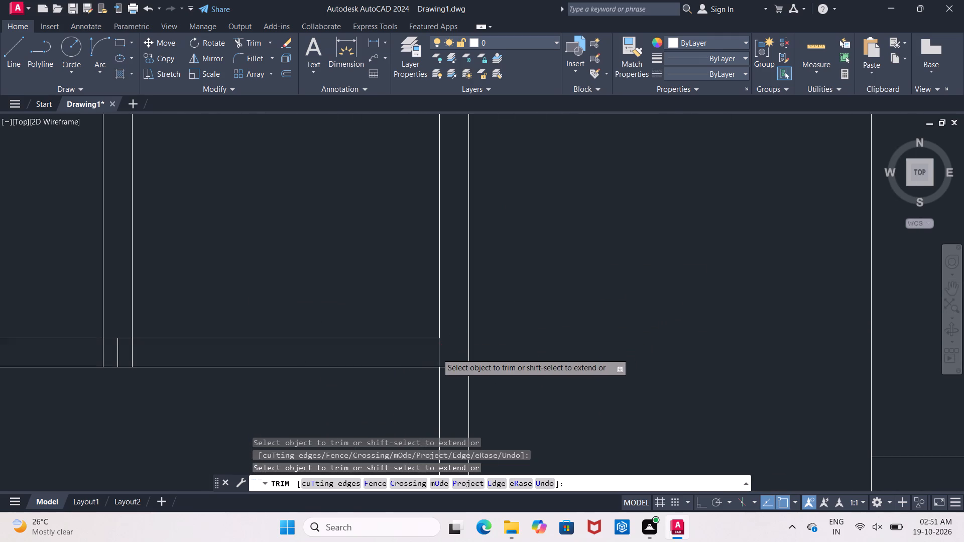
{"action": "left_click", "coordinate": [437, 353]}
Trim the overlapping lines where the arched window's mullion meets the bottom rail, and erase the leftover short centre line there.
{"action": "middle_click_drag", "start_coordinate": [350, 364], "coordinate": [610, 361]}
{"action": "left_click", "coordinate": [377, 353]}
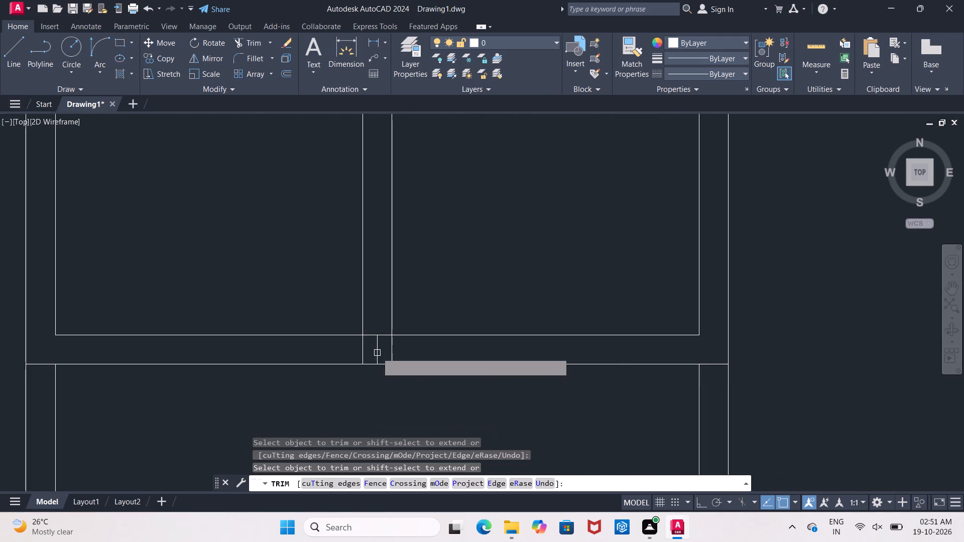
{"action": "left_click", "coordinate": [361, 351]}
{"action": "left_click", "coordinate": [370, 337]}
{"action": "left_click", "coordinate": [384, 337]}
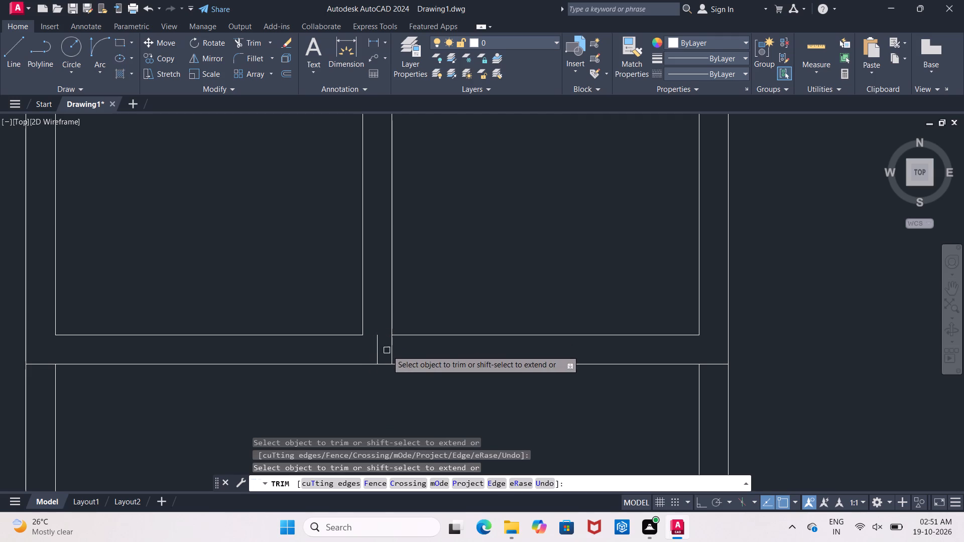
{"action": "left_click", "coordinate": [395, 349]}
{"action": "key", "text": "Escape"}
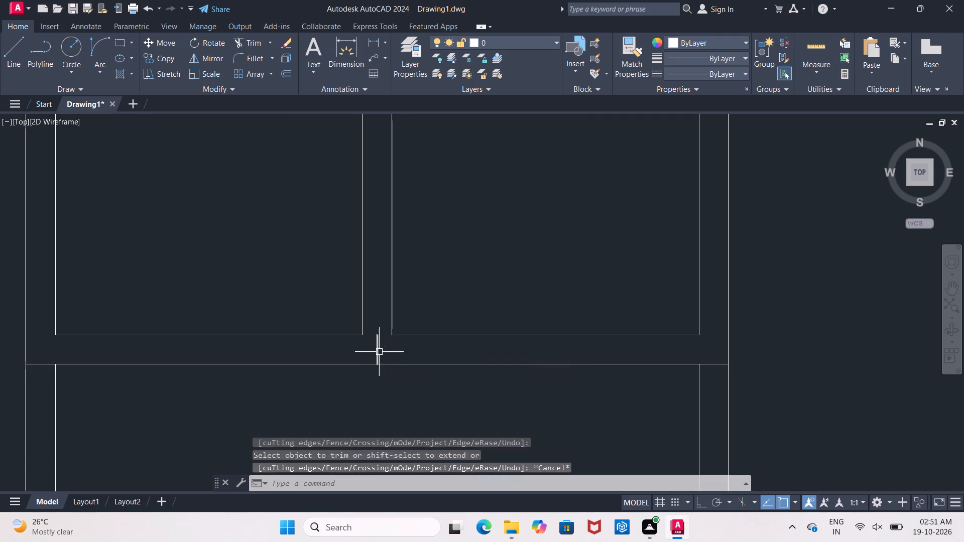
{"action": "left_click", "coordinate": [379, 352]}
{"action": "key", "text": "Delete"}
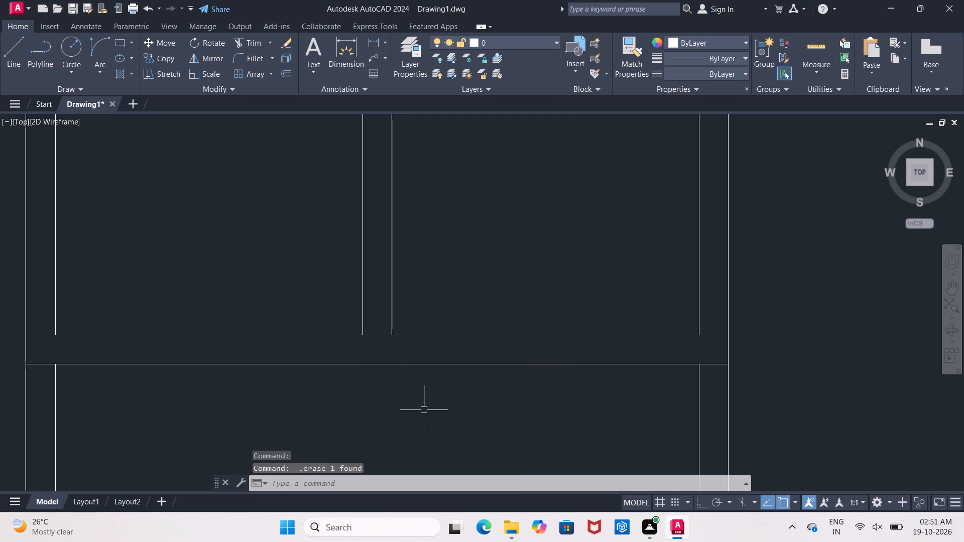
Trim the overlapping lines where the middle rail meets the left frame of the arched window.
{"action": "type", "text": "tr"}
{"action": "key", "text": "space"}
{"action": "key", "text": "space"}
{"action": "scroll", "coordinate": [425, 410], "scroll_direction": "down", "scroll_amount": 4}
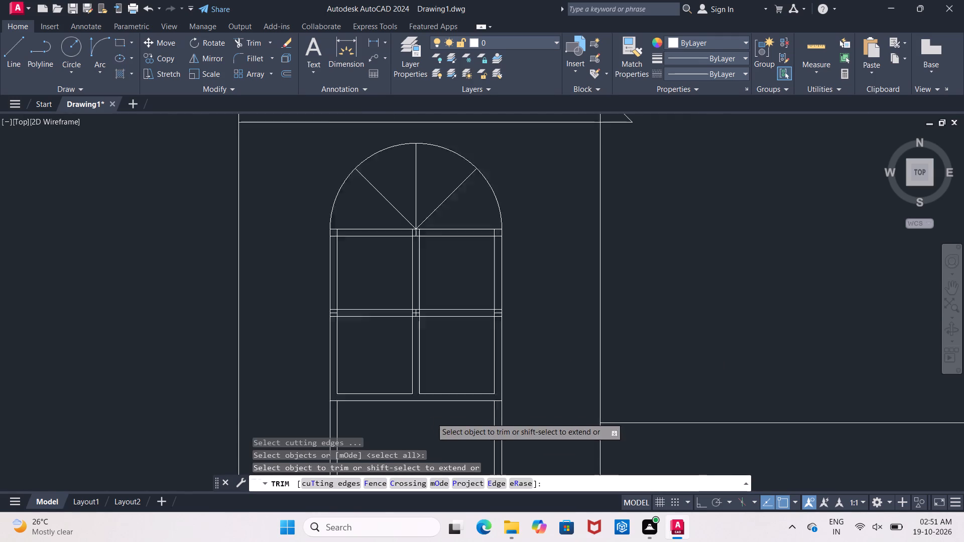
{"action": "scroll", "coordinate": [374, 352], "scroll_direction": "up", "scroll_amount": 4}
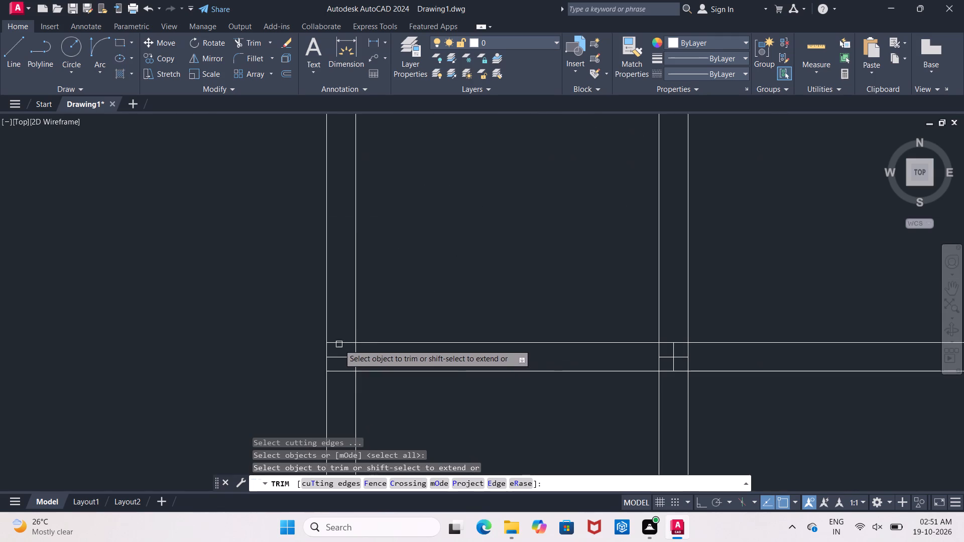
{"action": "left_click", "coordinate": [338, 343]}
{"action": "left_click", "coordinate": [343, 374]}
{"action": "left_click", "coordinate": [358, 364]}
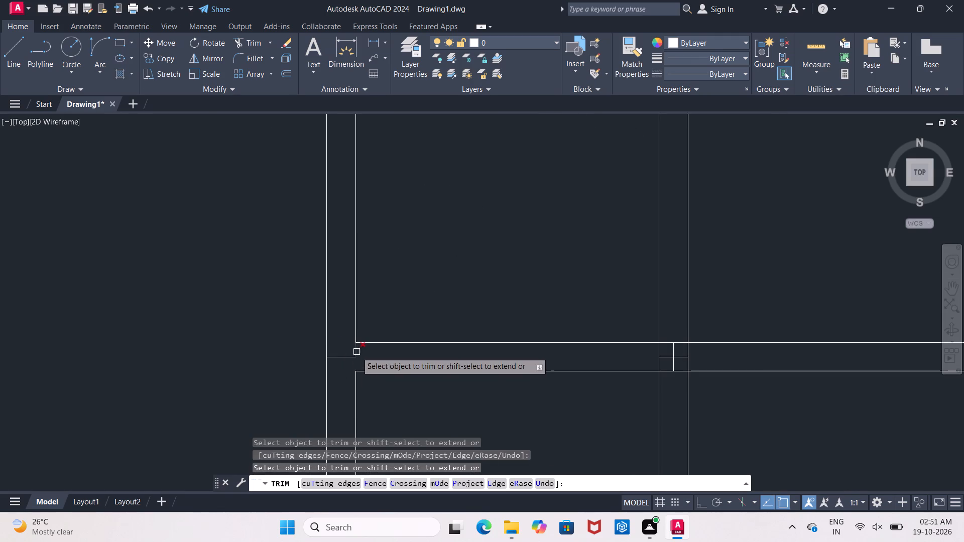
{"action": "left_click", "coordinate": [355, 351]}
Trim the overlapping mullion and middle rail lines where they cross at the centre of the arched window.
{"action": "middle_click_drag", "start_coordinate": [609, 353], "coordinate": [328, 373]}
{"action": "scroll", "coordinate": [408, 377], "scroll_direction": "up", "scroll_amount": 2}
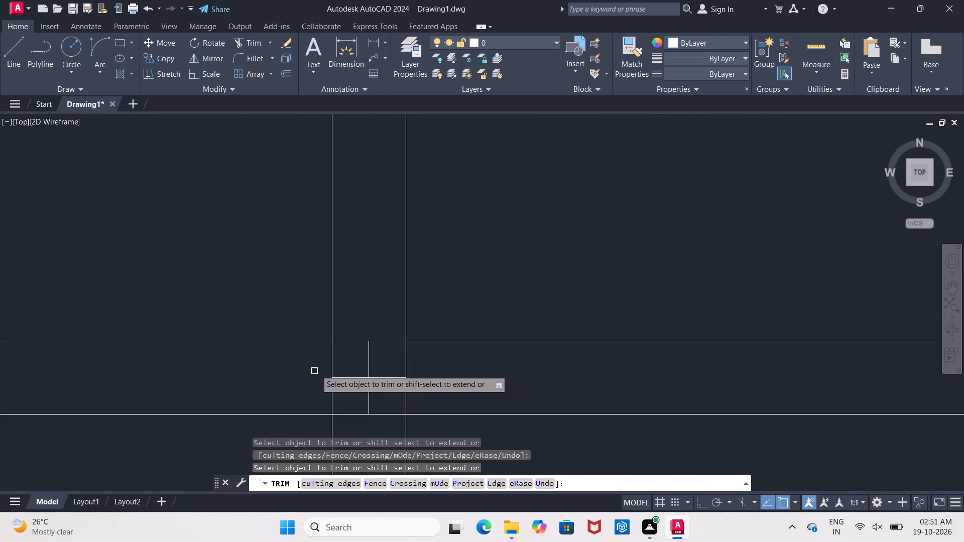
{"action": "left_click", "coordinate": [334, 353]}
{"action": "left_click", "coordinate": [327, 396]}
{"action": "left_click", "coordinate": [332, 396]}
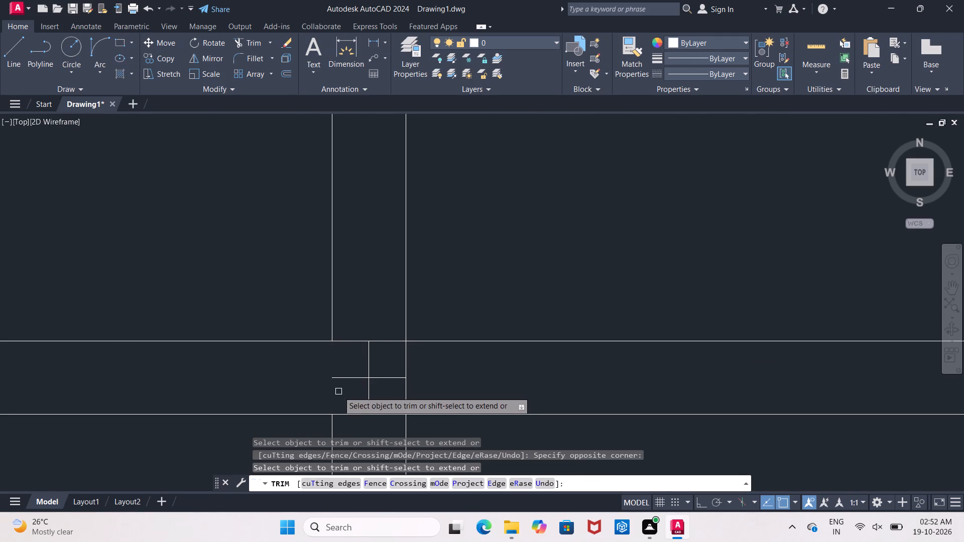
{"action": "left_click", "coordinate": [354, 345]}
{"action": "left_click_drag", "start_coordinate": [355, 336], "coordinate": [357, 342]}
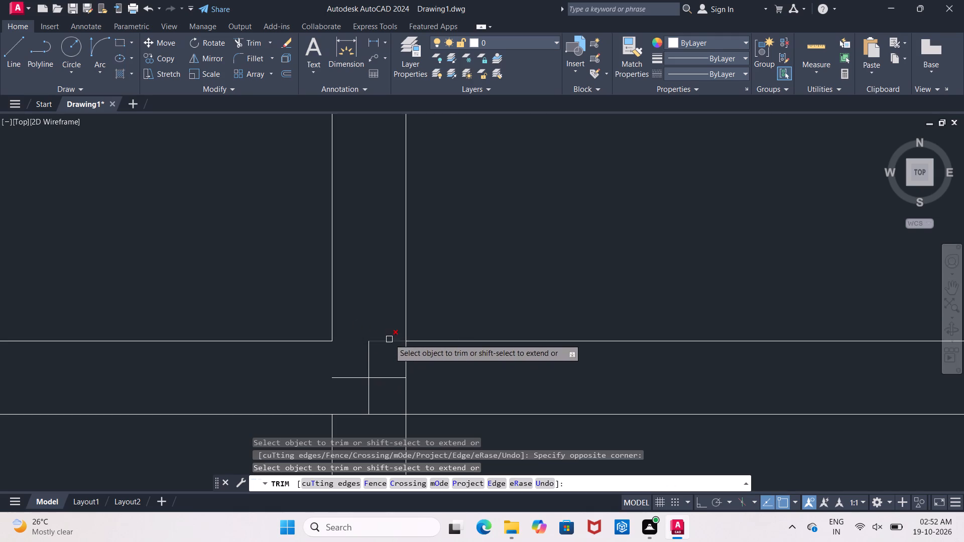
{"action": "left_click", "coordinate": [389, 338]}
{"action": "left_click_drag", "start_coordinate": [410, 398], "coordinate": [402, 404]}
{"action": "left_click", "coordinate": [399, 404]}
{"action": "left_click", "coordinate": [407, 365]}
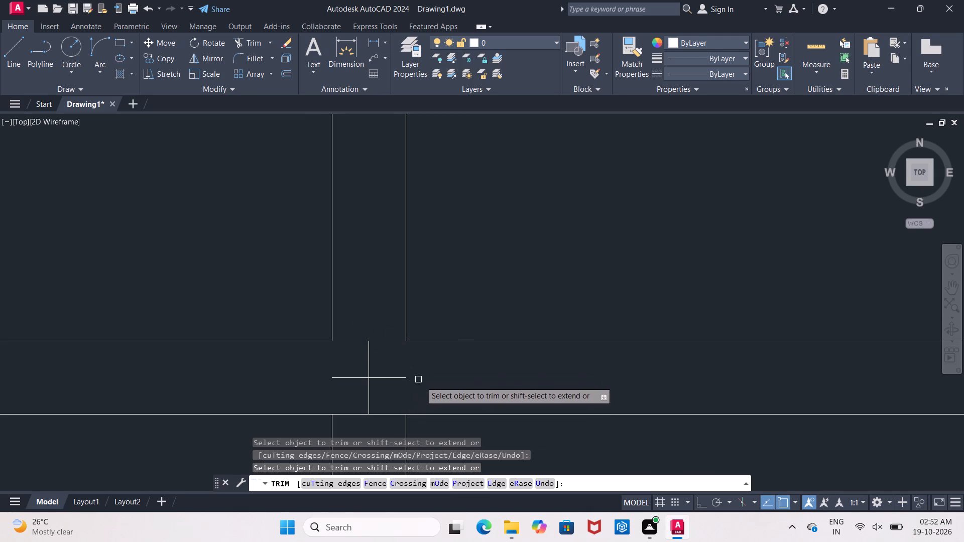
{"action": "middle_click_drag", "start_coordinate": [429, 384], "coordinate": [429, 341]}
{"action": "left_click", "coordinate": [387, 373]}
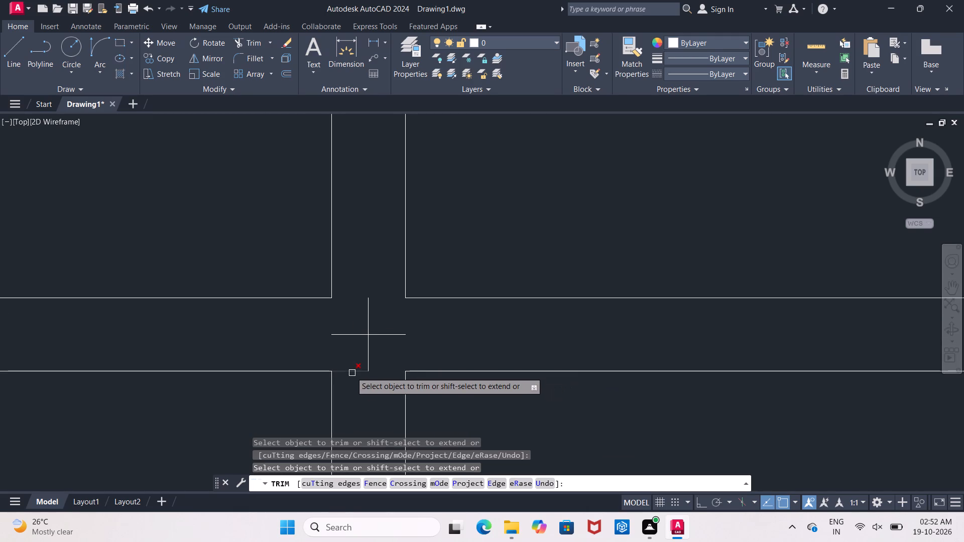
{"action": "left_click", "coordinate": [350, 371]}
Trim the overlapping lines where the middle rail meets the right frame of the arched window.
{"action": "scroll", "coordinate": [352, 373], "scroll_direction": "down", "scroll_amount": 3}
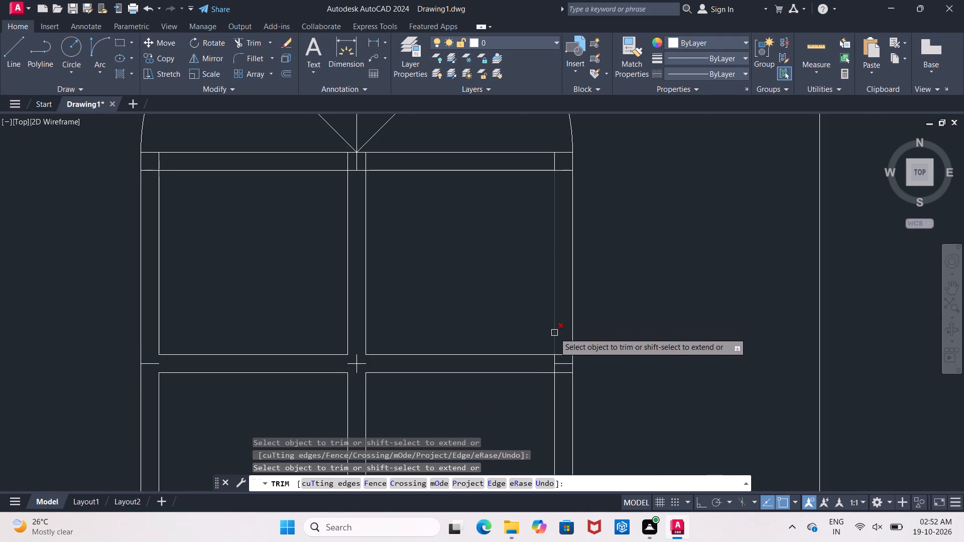
{"action": "scroll", "coordinate": [554, 333], "scroll_direction": "down", "scroll_amount": 2}
{"action": "scroll", "coordinate": [554, 344], "scroll_direction": "up", "scroll_amount": 5}
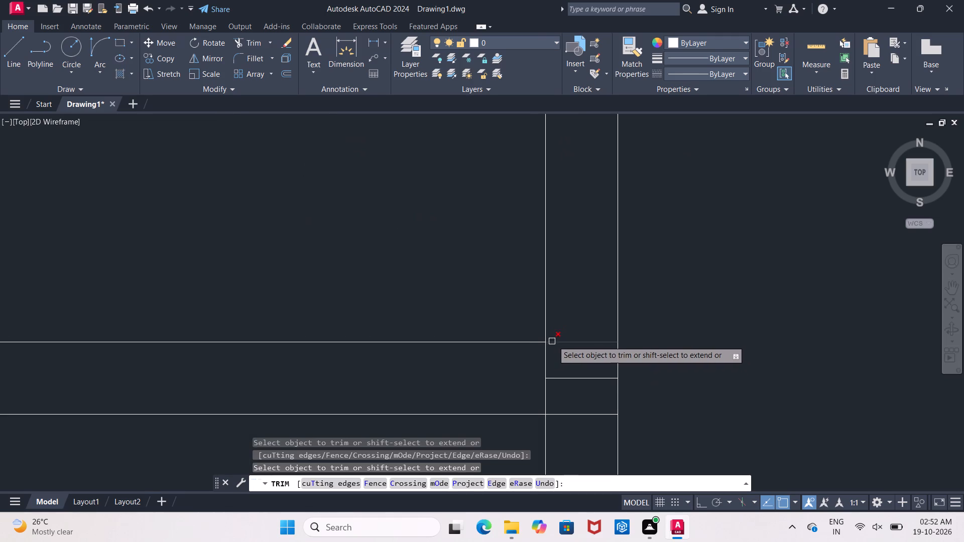
{"action": "left_click", "coordinate": [553, 340]}
{"action": "left_click", "coordinate": [544, 356]}
{"action": "left_click", "coordinate": [546, 396]}
{"action": "left_click", "coordinate": [576, 412]}
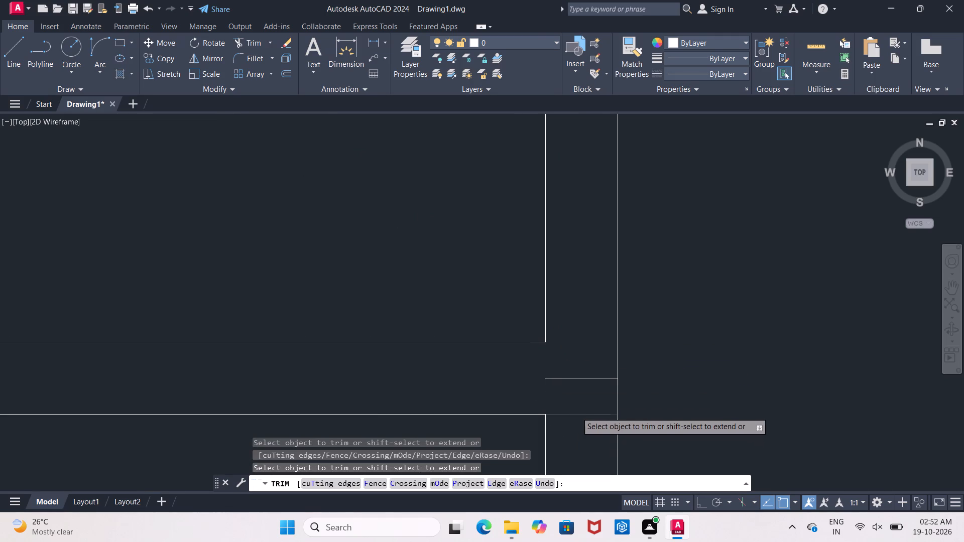
Trim the overlapping lines where the top rail meets the right frame of the arched window.
{"action": "scroll", "coordinate": [582, 429], "scroll_direction": "down", "scroll_amount": 4}
{"action": "scroll", "coordinate": [567, 288], "scroll_direction": "up", "scroll_amount": 2}
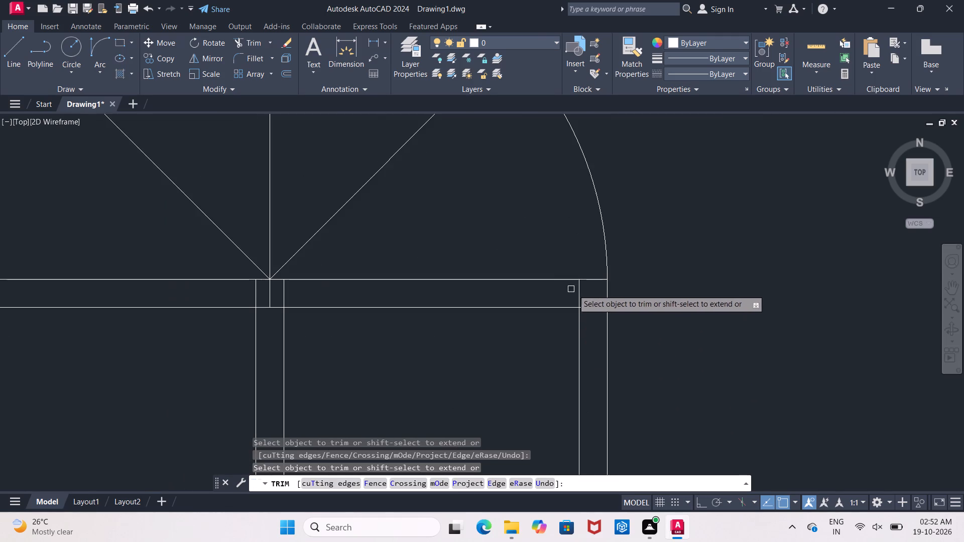
{"action": "left_click", "coordinate": [575, 290]}
{"action": "left_click", "coordinate": [582, 294]}
{"action": "left_click", "coordinate": [590, 306]}
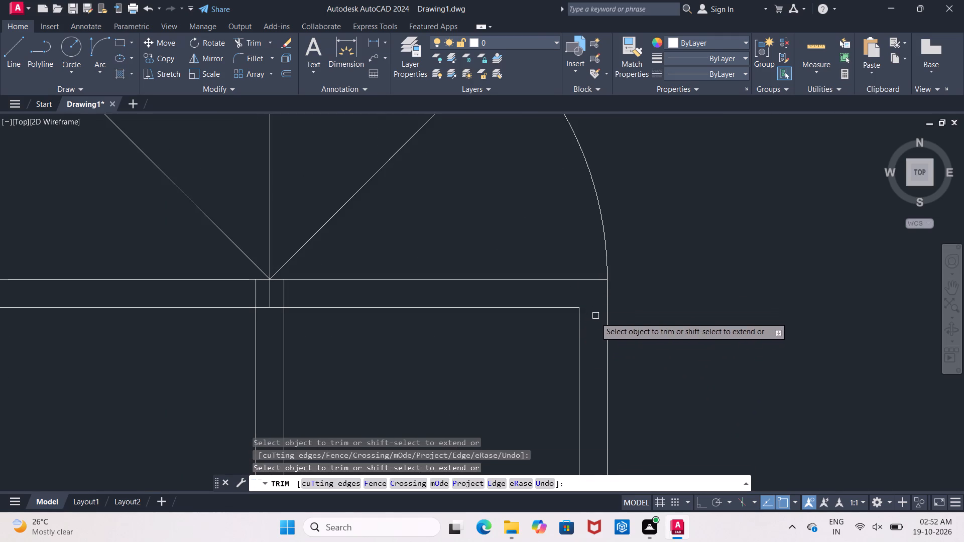
Trim the overlapping lines where the mullion meets the top rail of the arched window, keeping the rail's upper line continuous.
{"action": "middle_click_drag", "start_coordinate": [455, 361], "coordinate": [751, 333]}
{"action": "left_click", "coordinate": [551, 275]}
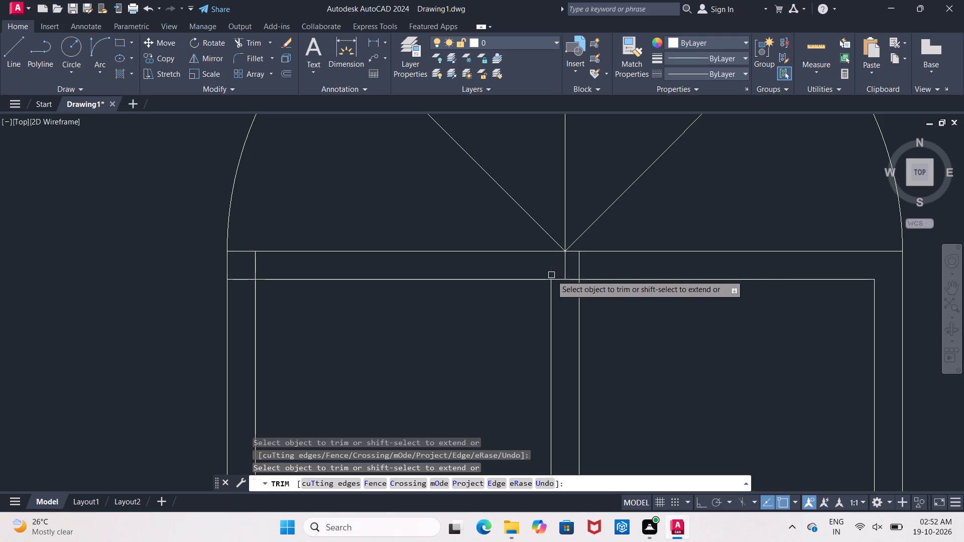
{"action": "left_click", "coordinate": [579, 270]}
{"action": "left_click", "coordinate": [574, 280]}
{"action": "left_click", "coordinate": [559, 282]}
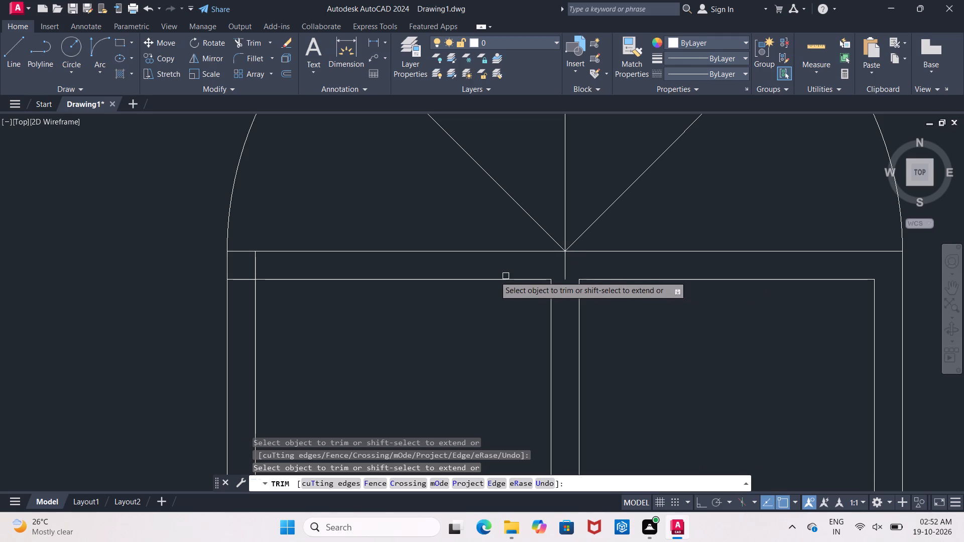
Trim the overlapping lines where the top rail meets the left frame of the arched window.
{"action": "middle_click_drag", "start_coordinate": [473, 277], "coordinate": [522, 284]}
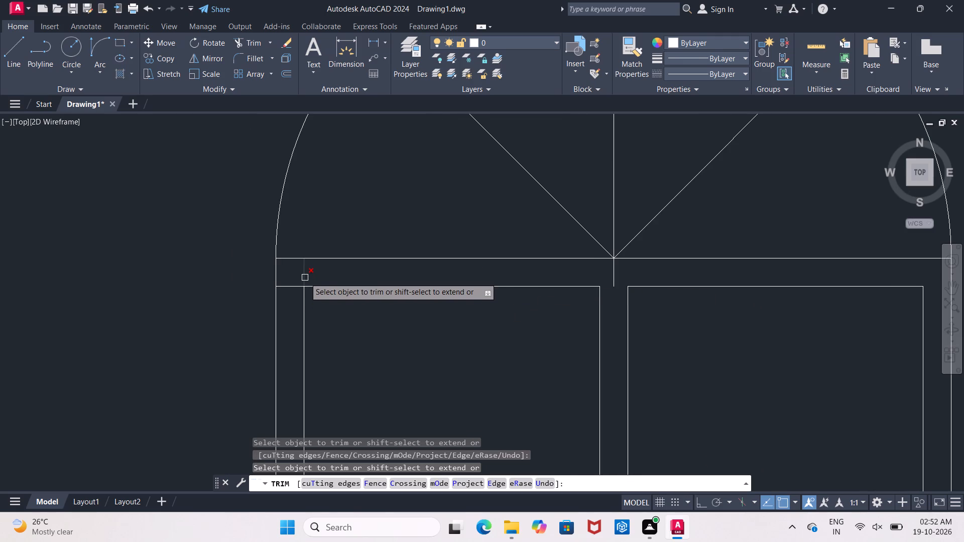
{"action": "left_click", "coordinate": [305, 278]}
{"action": "left_click", "coordinate": [294, 287]}
{"action": "scroll", "coordinate": [295, 286], "scroll_direction": "down", "scroll_amount": 3}
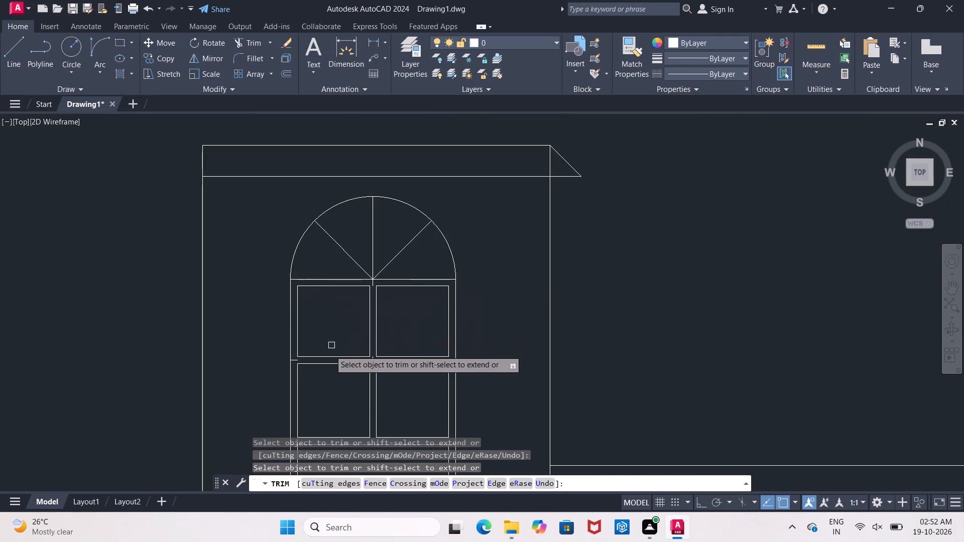
{"action": "key", "text": "Escape"}
Erase the leftover short vertical line in the top rail below the centre of the window's arch.
{"action": "scroll", "coordinate": [370, 288], "scroll_direction": "up", "scroll_amount": 2}
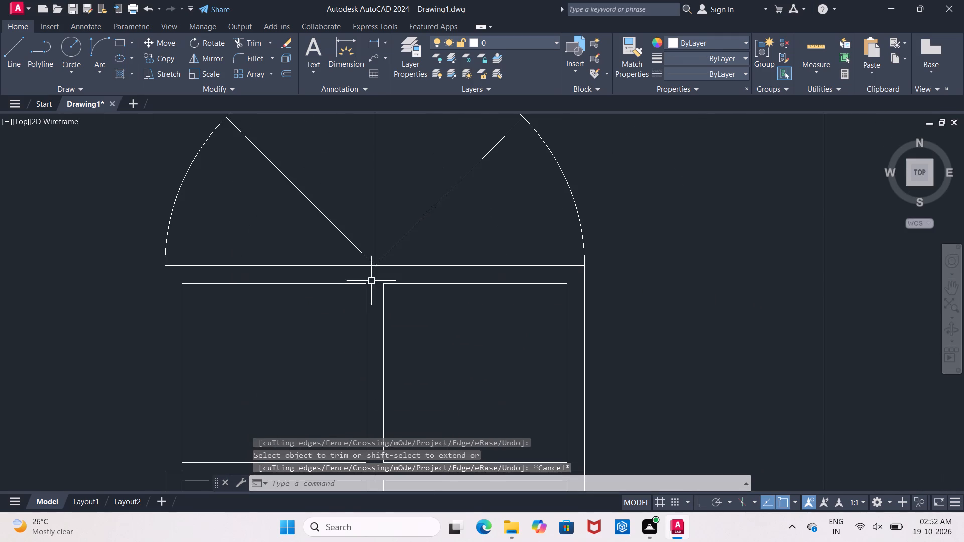
{"action": "left_click", "coordinate": [376, 274]}
{"action": "key", "text": "Delete"}
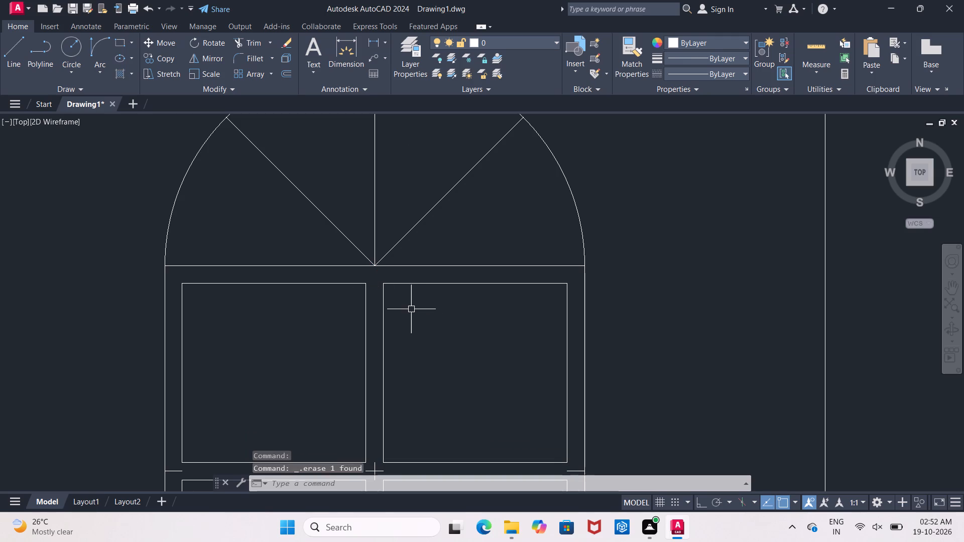
Erase the two short crossed lines left where the mullion and middle rail of the arched window intersect.
{"action": "middle_click_drag", "start_coordinate": [412, 314], "coordinate": [376, 472]}
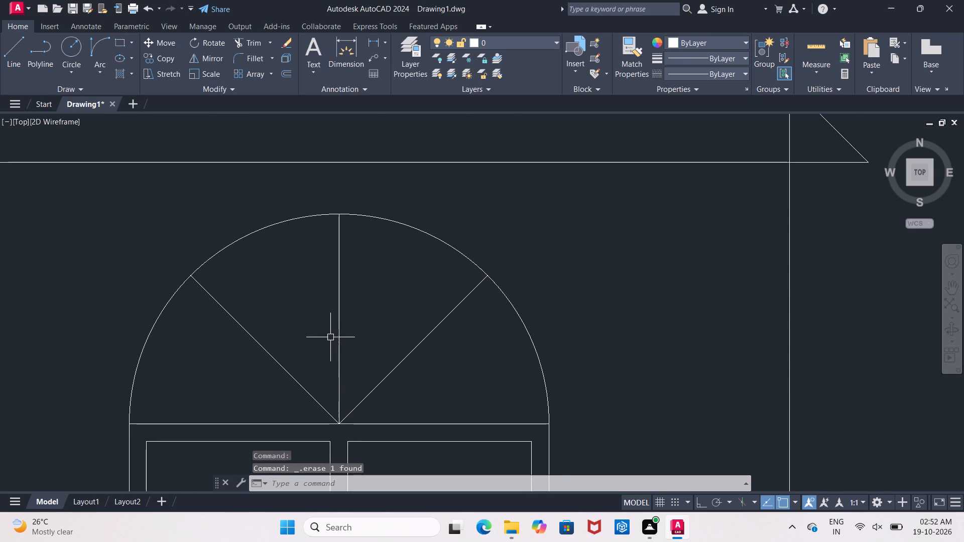
{"action": "scroll", "coordinate": [333, 336], "scroll_direction": "down", "scroll_amount": 1}
{"action": "middle_click_drag", "start_coordinate": [333, 336], "coordinate": [350, 246]}
{"action": "scroll", "coordinate": [333, 336], "scroll_direction": "down", "scroll_amount": 1}
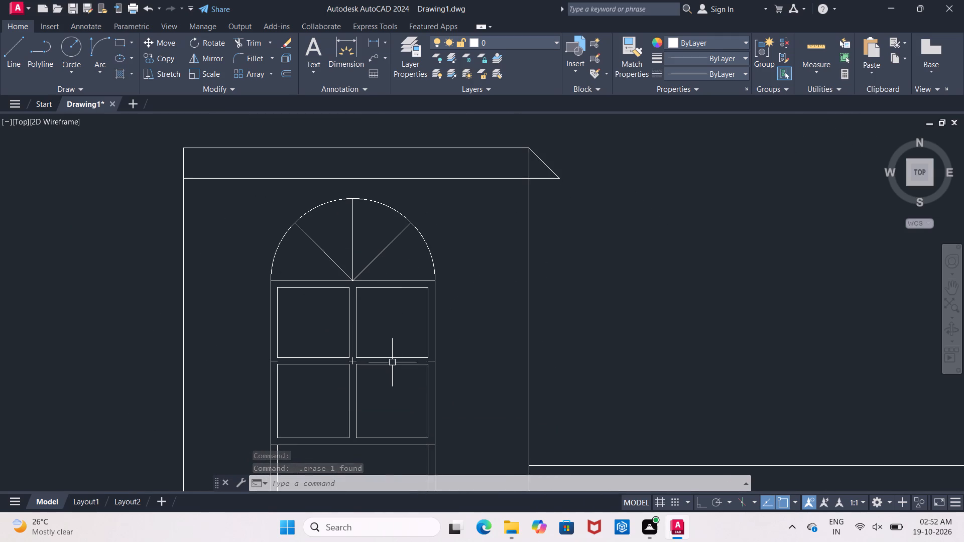
{"action": "scroll", "coordinate": [353, 365], "scroll_direction": "up", "scroll_amount": 3}
{"action": "left_click", "coordinate": [342, 350]}
{"action": "left_click", "coordinate": [353, 354]}
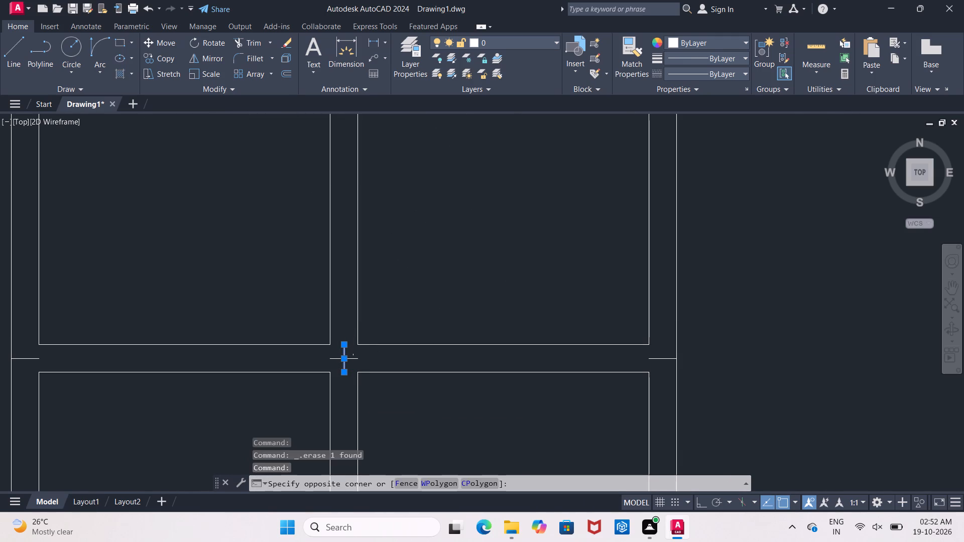
{"action": "left_click", "coordinate": [353, 361]}
{"action": "left_click", "coordinate": [353, 358]}
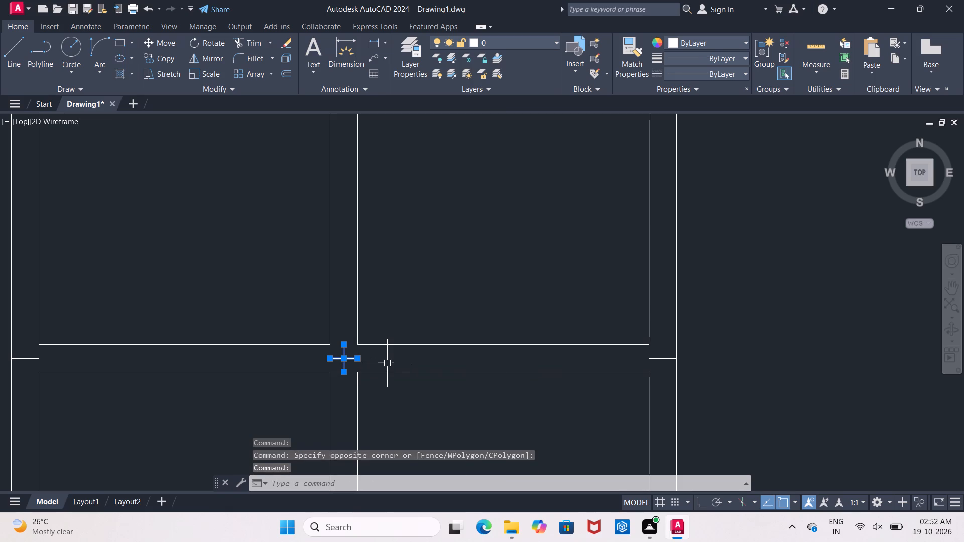
{"action": "key", "text": "Delete"}
Erase the leftover short horizontal lines in the right and left frames at the arched window's middle rail.
{"action": "left_click", "coordinate": [661, 363]}
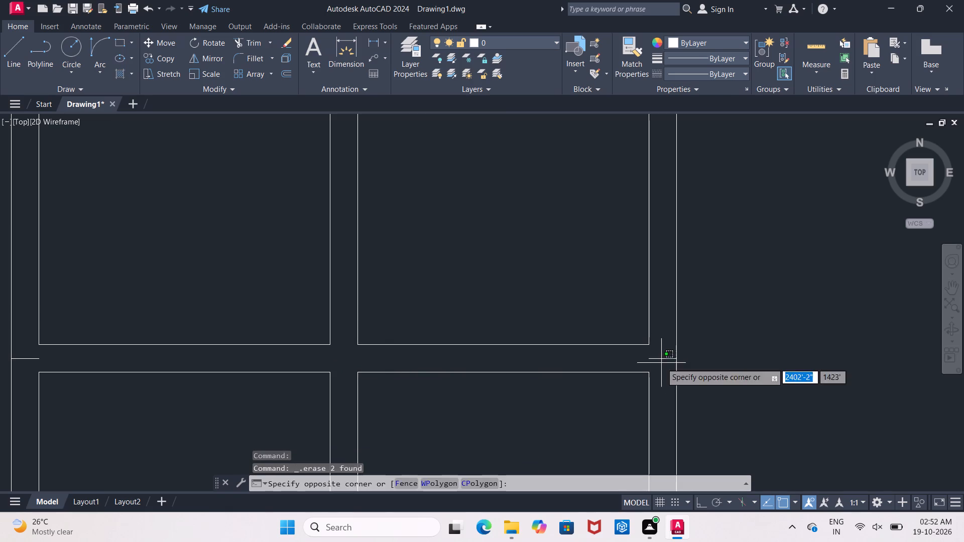
{"action": "left_click", "coordinate": [661, 358]}
{"action": "key", "text": "Delete"}
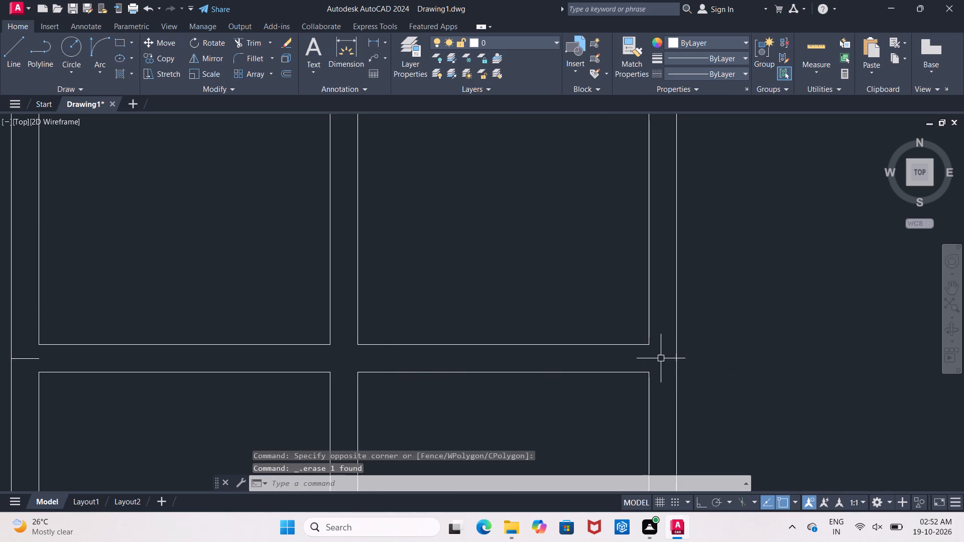
{"action": "scroll", "coordinate": [661, 358], "scroll_direction": "down", "scroll_amount": 2}
{"action": "scroll", "coordinate": [314, 422], "scroll_direction": "up", "scroll_amount": 3}
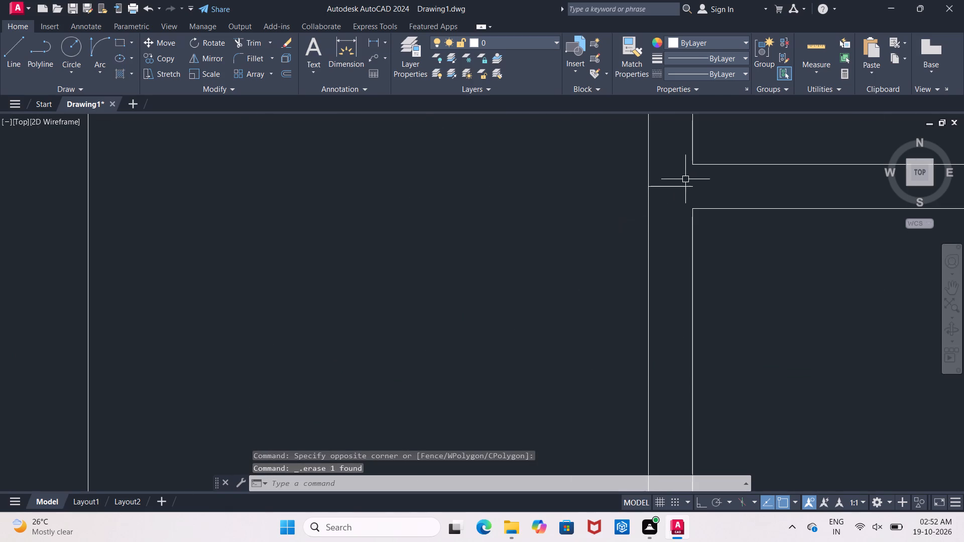
{"action": "left_click", "coordinate": [682, 187]}
{"action": "key", "text": "Delete"}
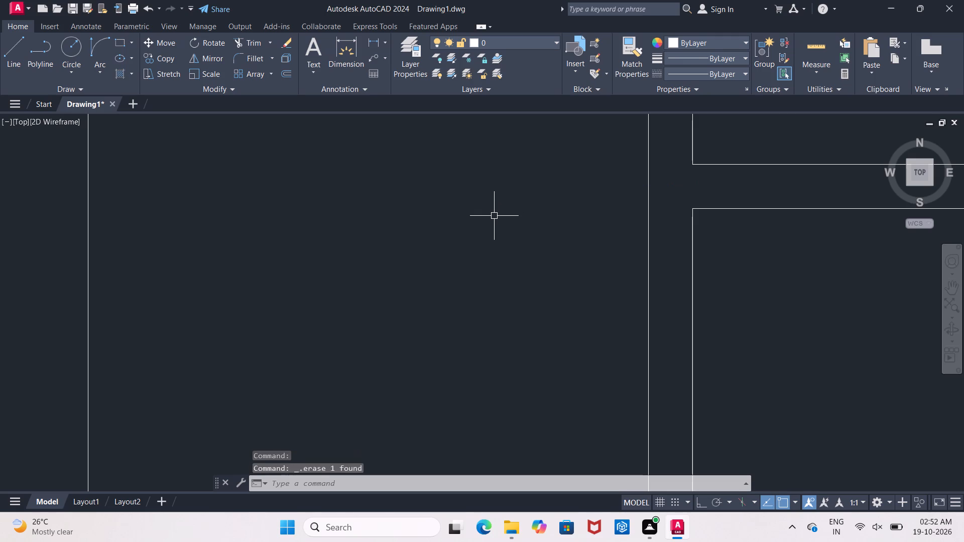
{"action": "scroll", "coordinate": [508, 225], "scroll_direction": "down", "scroll_amount": 3}
{"action": "scroll", "coordinate": [633, 367], "scroll_direction": "down", "scroll_amount": 1}
{"action": "middle_click_drag", "start_coordinate": [633, 367], "coordinate": [506, 376]}
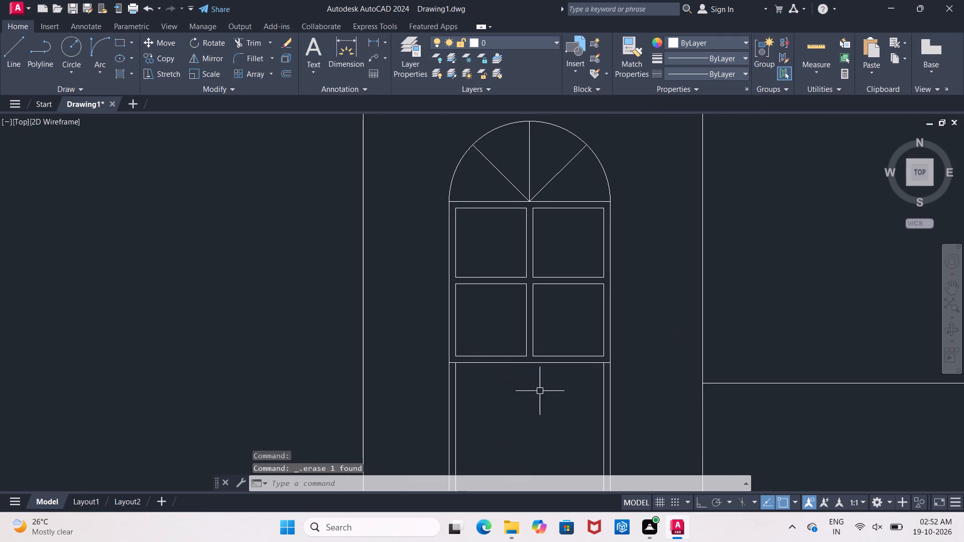
Draw a vertical line from the outer end of the tower parapet's sloped corner down to the lower roof's top line.
{"action": "scroll", "coordinate": [540, 385], "scroll_direction": "down", "scroll_amount": 2}
{"action": "middle_click_drag", "start_coordinate": [540, 384], "coordinate": [489, 285]}
{"action": "middle_click_drag", "start_coordinate": [510, 389], "coordinate": [507, 374]}
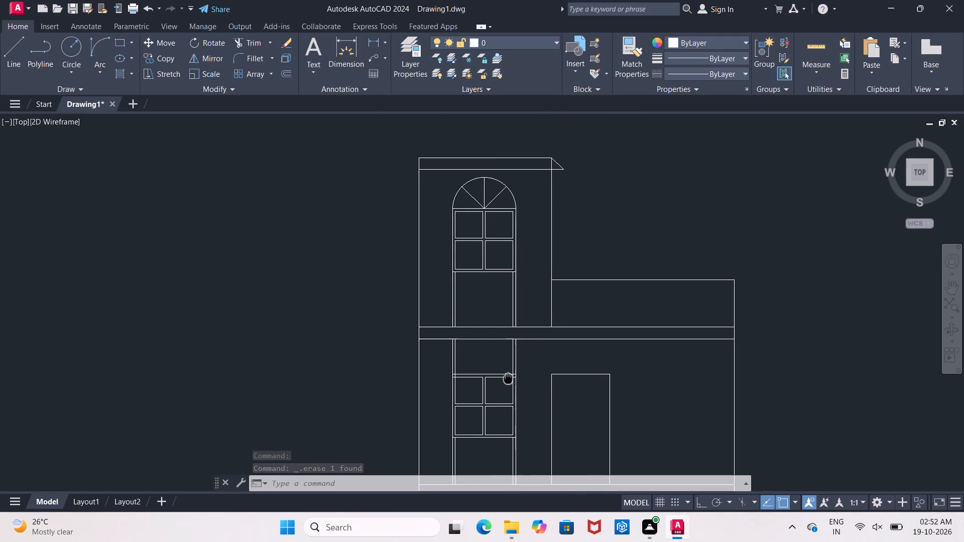
{"action": "middle_click_drag", "start_coordinate": [507, 374], "coordinate": [506, 370]}
{"action": "scroll", "coordinate": [501, 370], "scroll_direction": "down", "scroll_amount": 2}
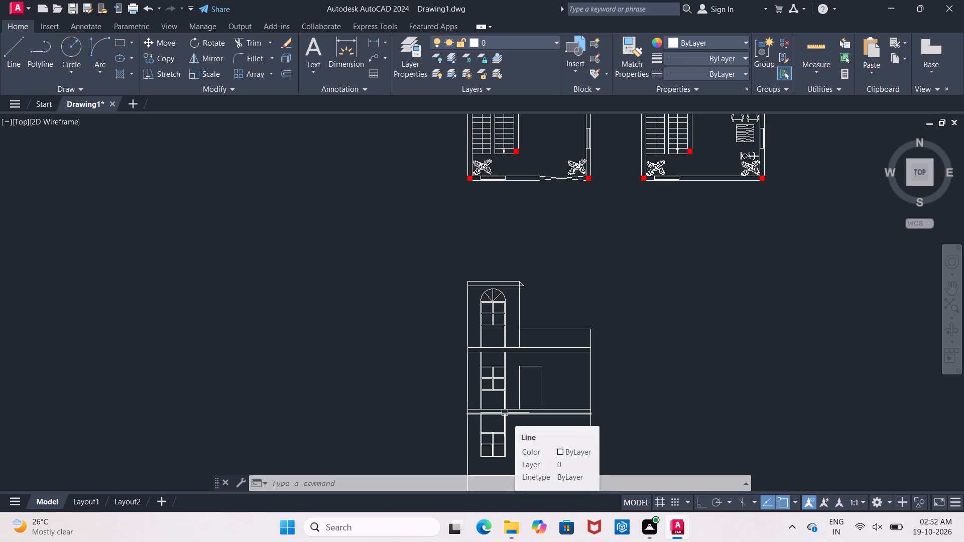
{"action": "scroll", "coordinate": [531, 274], "scroll_direction": "up", "scroll_amount": 3}
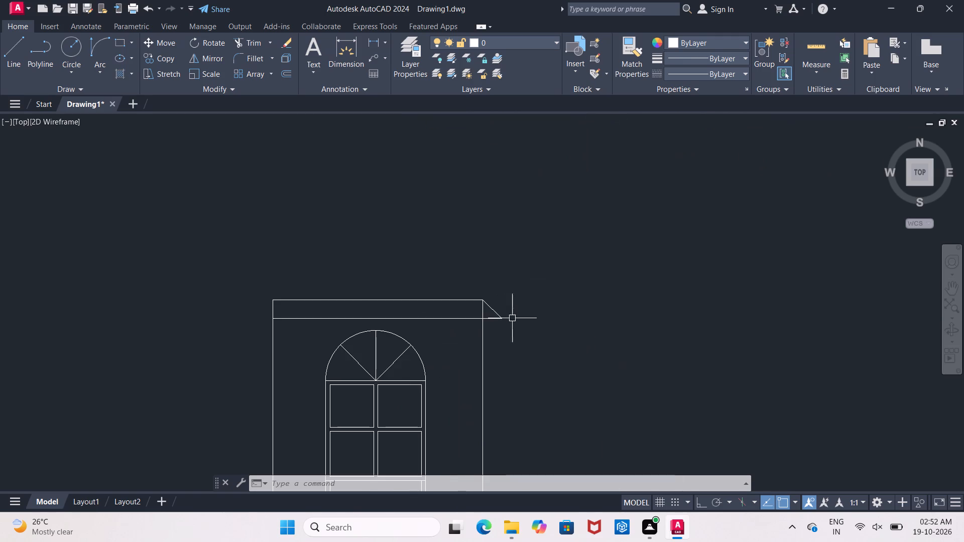
{"action": "middle_click_drag", "start_coordinate": [512, 321], "coordinate": [478, 189]}
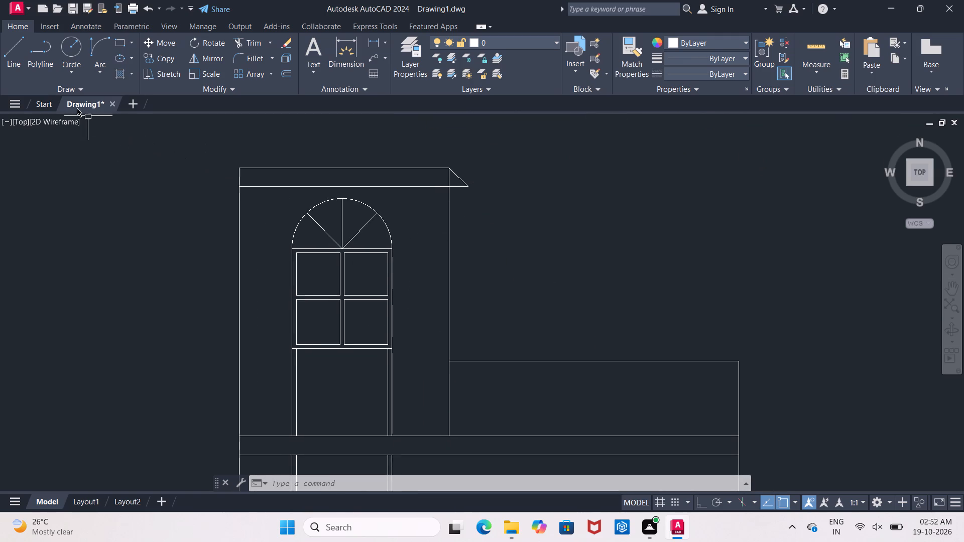
{"action": "left_click", "coordinate": [13, 61]}
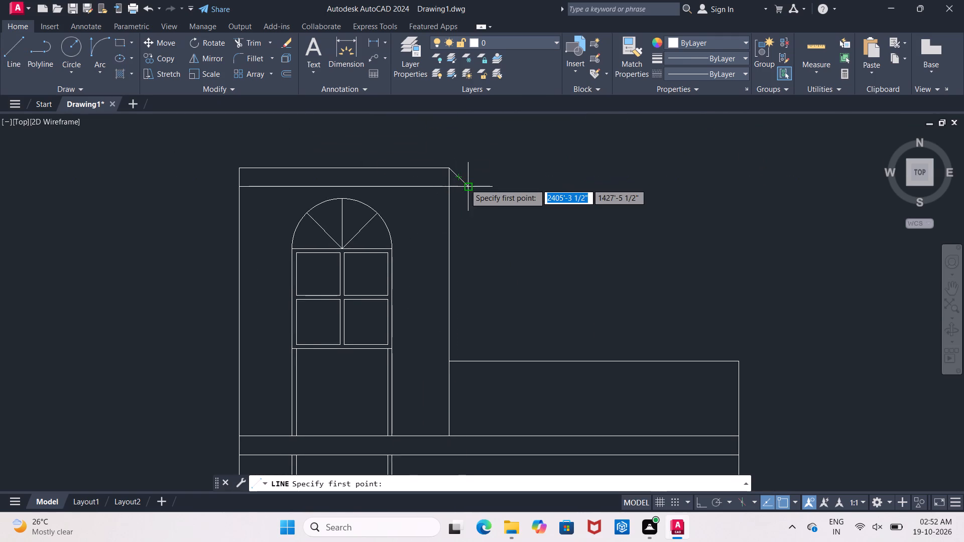
{"action": "left_click", "coordinate": [465, 184]}
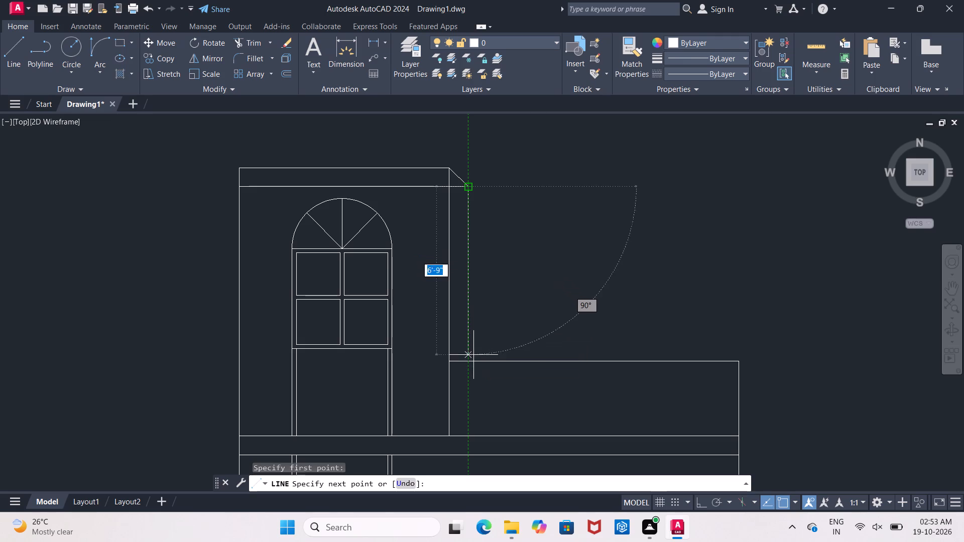
{"action": "left_click", "coordinate": [467, 358]}
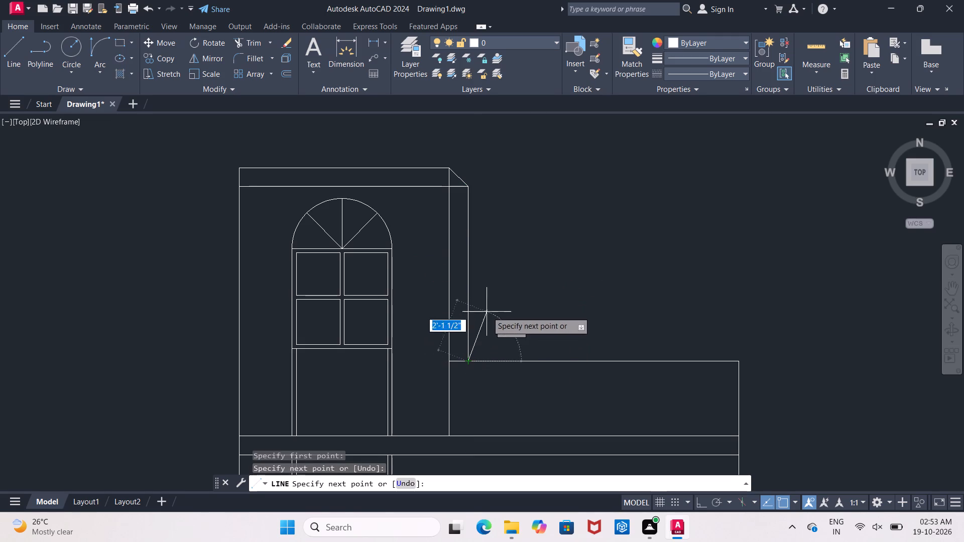
{"action": "key", "text": "Escape"}
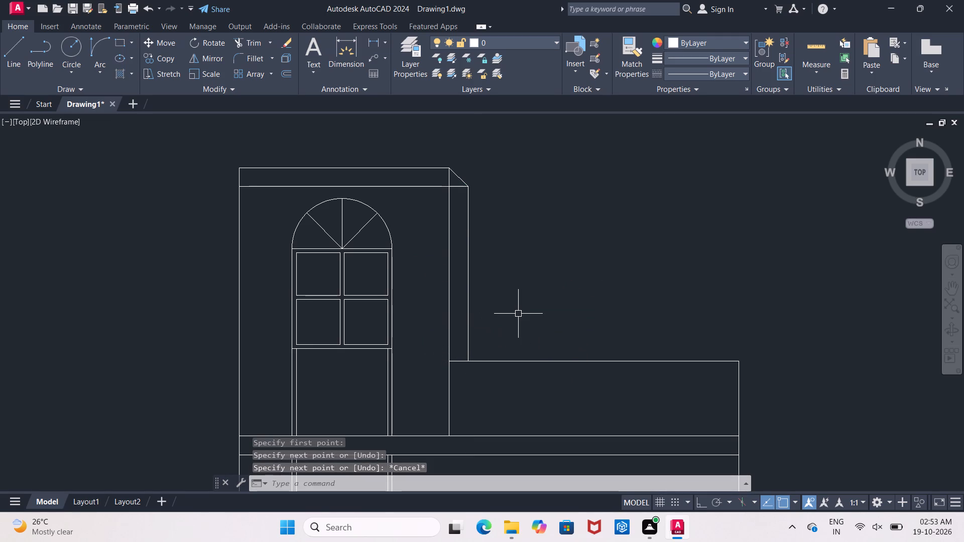
Trim the lower roof's top line and the parapet's bottom line where they cross the strip beside the tower's right edge.
{"action": "type", "text": "tr"}
{"action": "key", "text": "space"}
{"action": "key", "text": "space"}
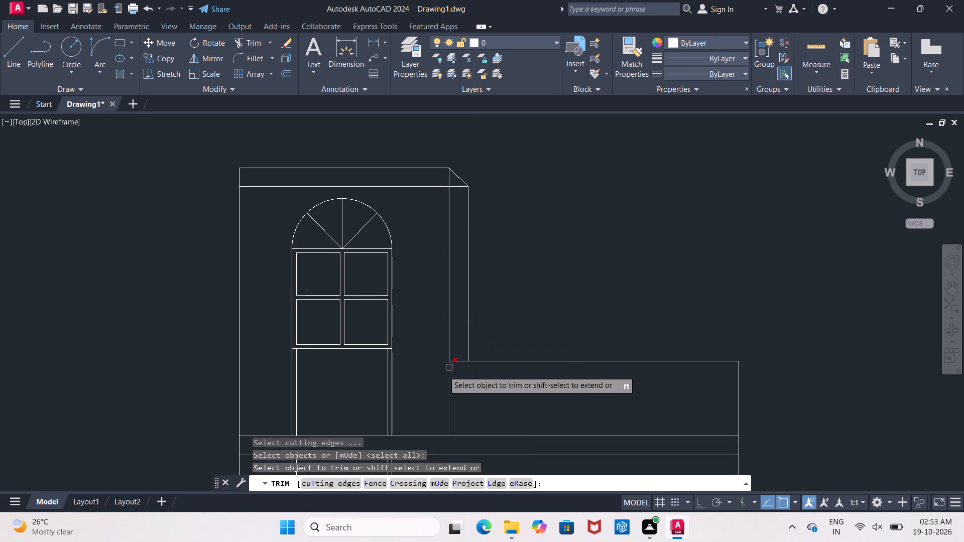
{"action": "left_click", "coordinate": [461, 360]}
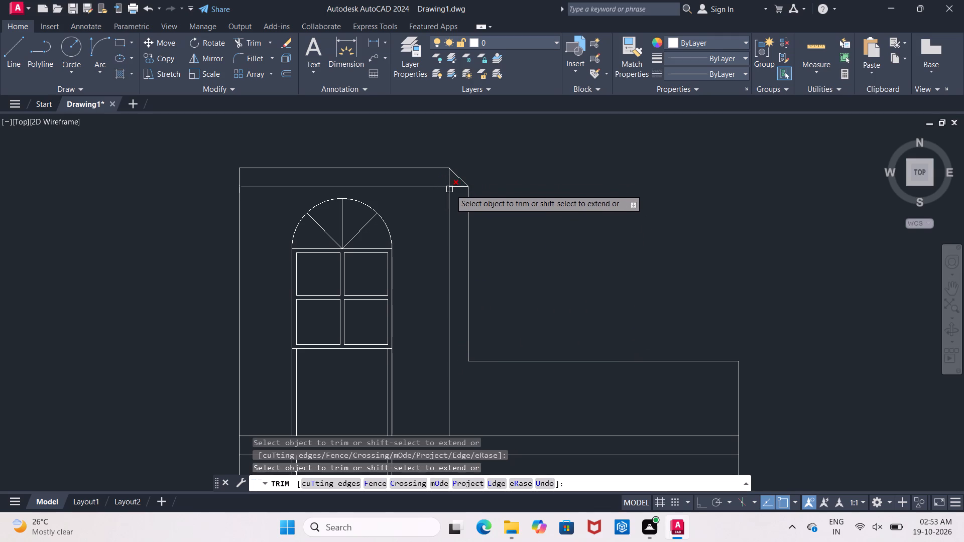
{"action": "left_click", "coordinate": [456, 187]}
{"action": "scroll", "coordinate": [537, 232], "scroll_direction": "down", "scroll_amount": 1}
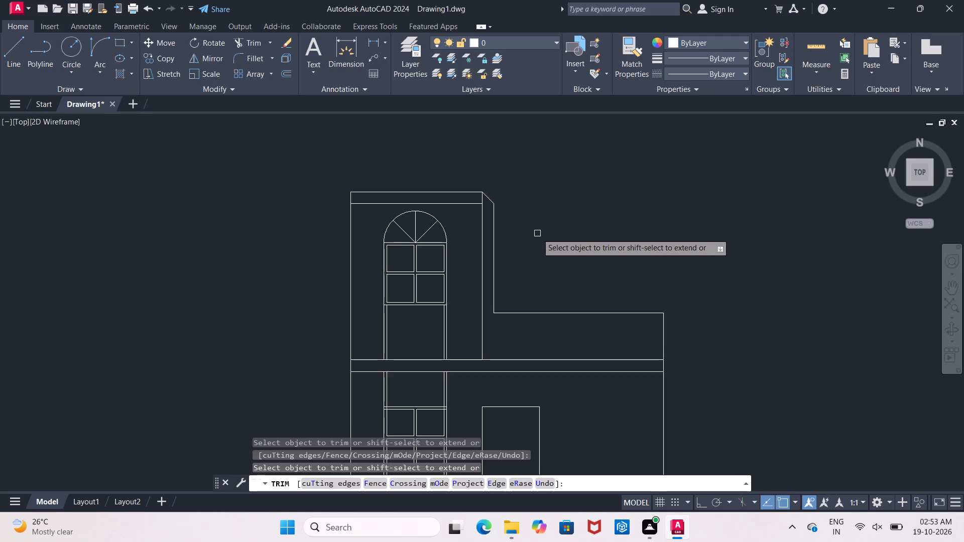
{"action": "middle_click_drag", "start_coordinate": [537, 233], "coordinate": [530, 188]}
{"action": "key", "text": "Escape"}
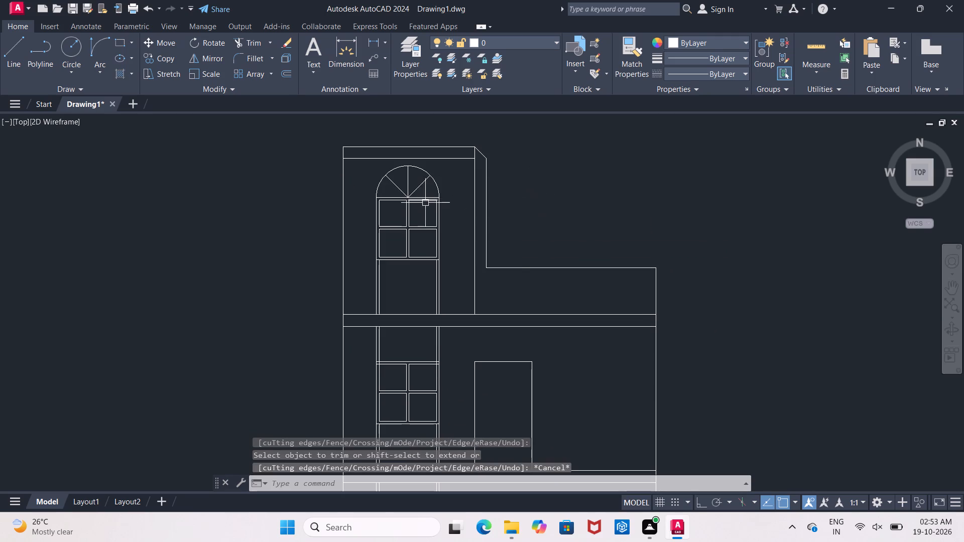
Extend the tower's outer side edge with a vertical line from the lower roof corner down to the slab's top line.
{"action": "middle_click_drag", "start_coordinate": [525, 298], "coordinate": [492, 278]}
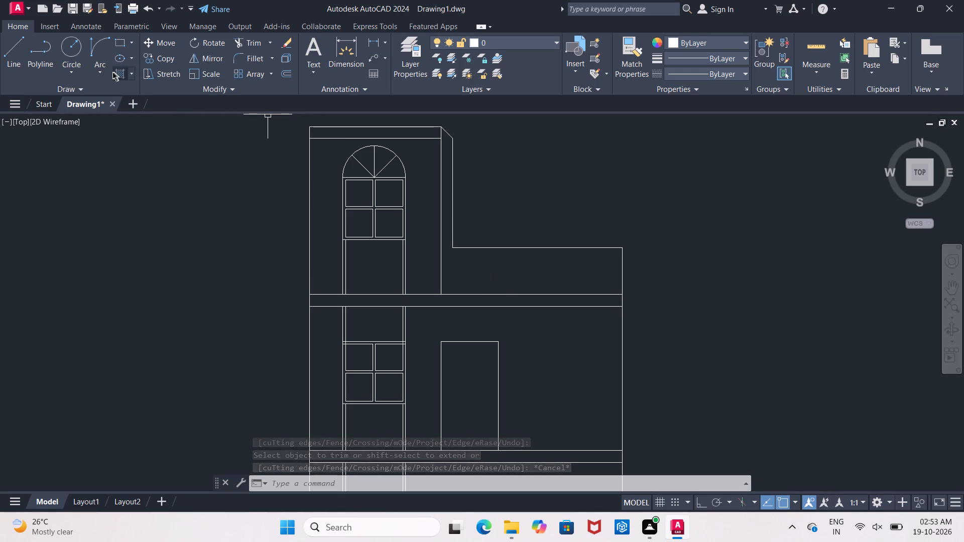
{"action": "left_click", "coordinate": [17, 55]}
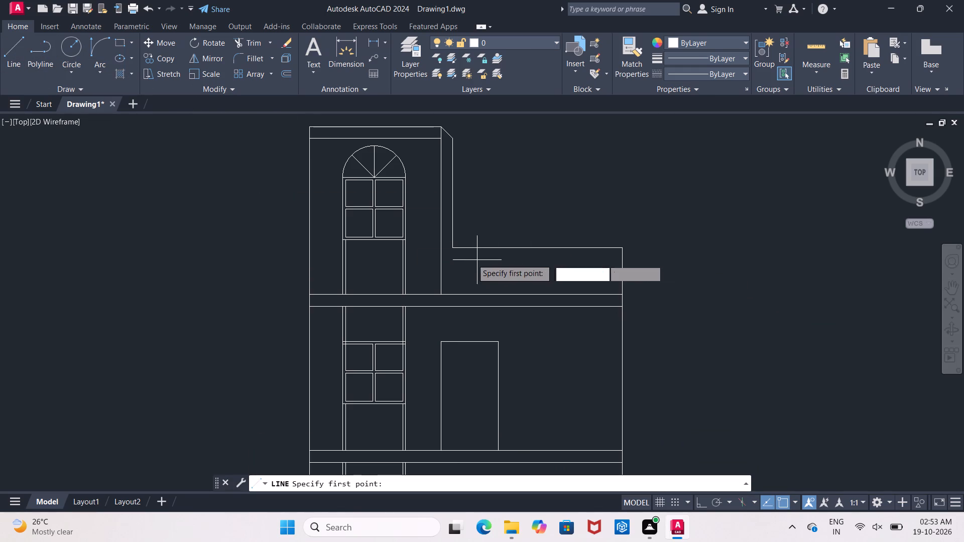
{"action": "left_click", "coordinate": [450, 249]}
{"action": "left_click", "coordinate": [451, 293]}
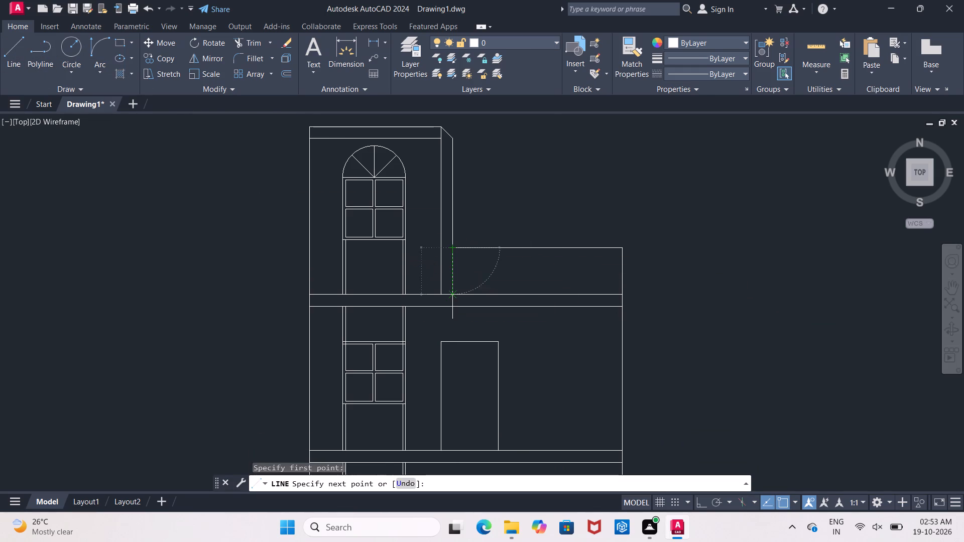
{"action": "key", "text": "Escape"}
Examine the tower's side strip from the parapet's sloped corner down to the slab.
{"action": "scroll", "coordinate": [474, 298], "scroll_direction": "up", "scroll_amount": 1}
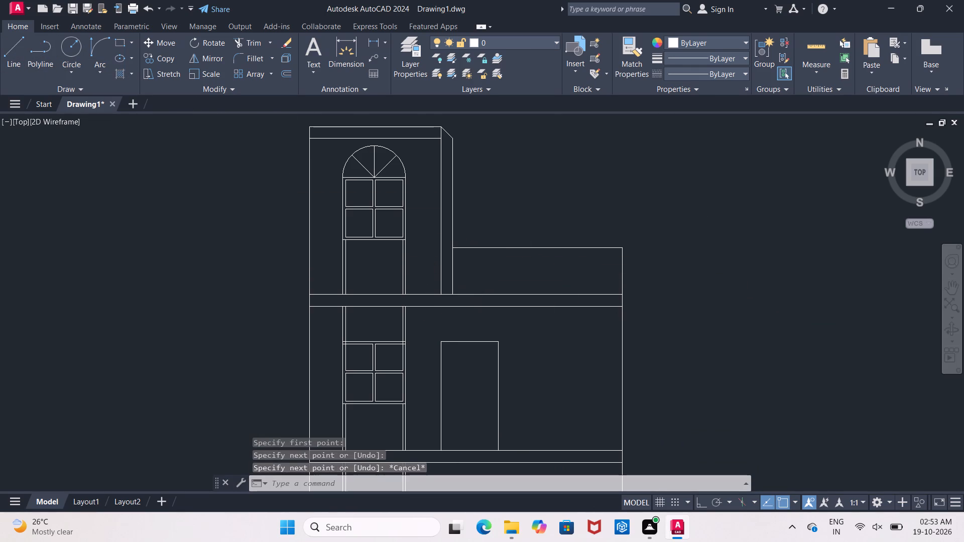
{"action": "middle_click_drag", "start_coordinate": [454, 286], "coordinate": [453, 336]}
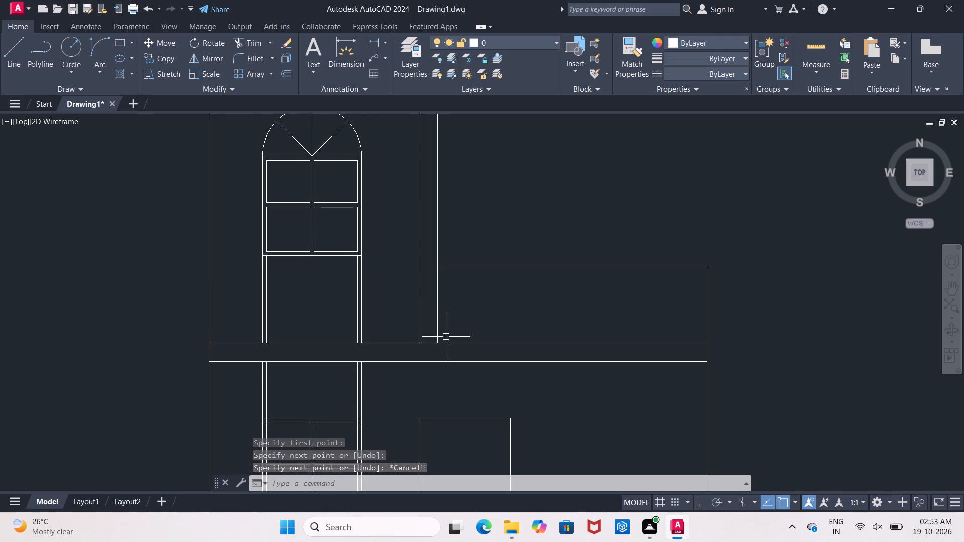
{"action": "scroll", "coordinate": [432, 338], "scroll_direction": "up", "scroll_amount": 3}
{"action": "scroll", "coordinate": [433, 335], "scroll_direction": "down", "scroll_amount": 2}
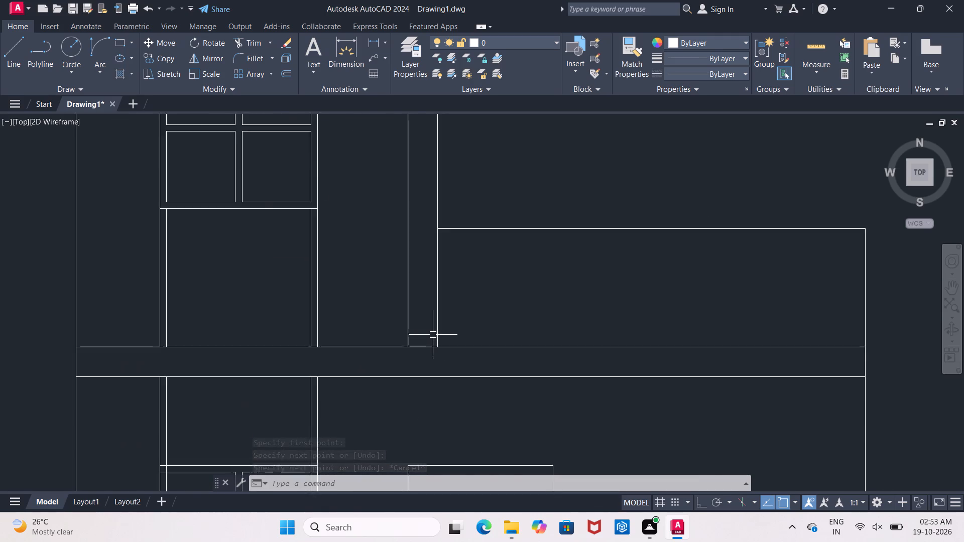
{"action": "scroll", "coordinate": [433, 335], "scroll_direction": "down", "scroll_amount": 3}
{"action": "middle_click_drag", "start_coordinate": [456, 364], "coordinate": [463, 384]}
{"action": "scroll", "coordinate": [456, 364], "scroll_direction": "down", "scroll_amount": 1}
{"action": "scroll", "coordinate": [457, 310], "scroll_direction": "up", "scroll_amount": 3}
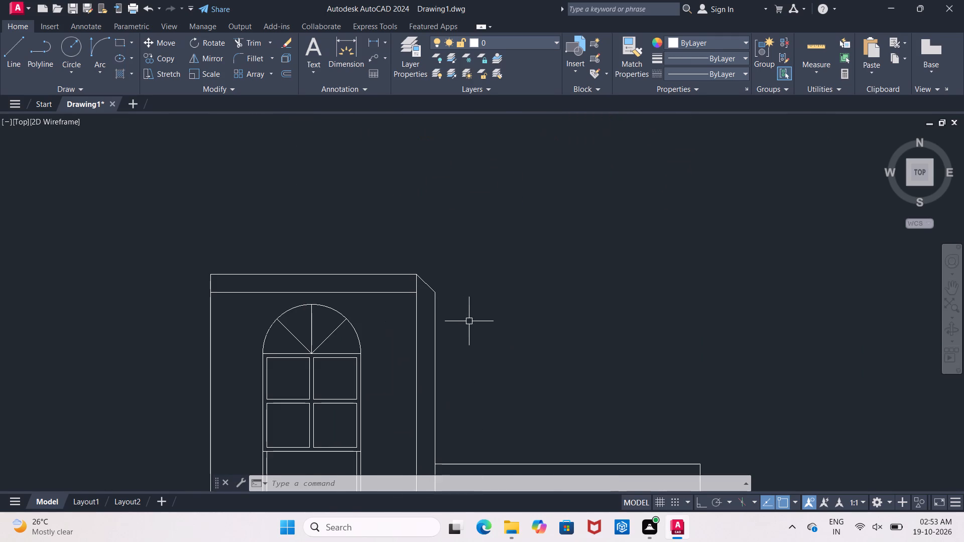
{"action": "middle_click_drag", "start_coordinate": [471, 323], "coordinate": [448, 228]}
{"action": "scroll", "coordinate": [456, 229], "scroll_direction": "down", "scroll_amount": 1}
{"action": "middle_click_drag", "start_coordinate": [487, 266], "coordinate": [486, 241]}
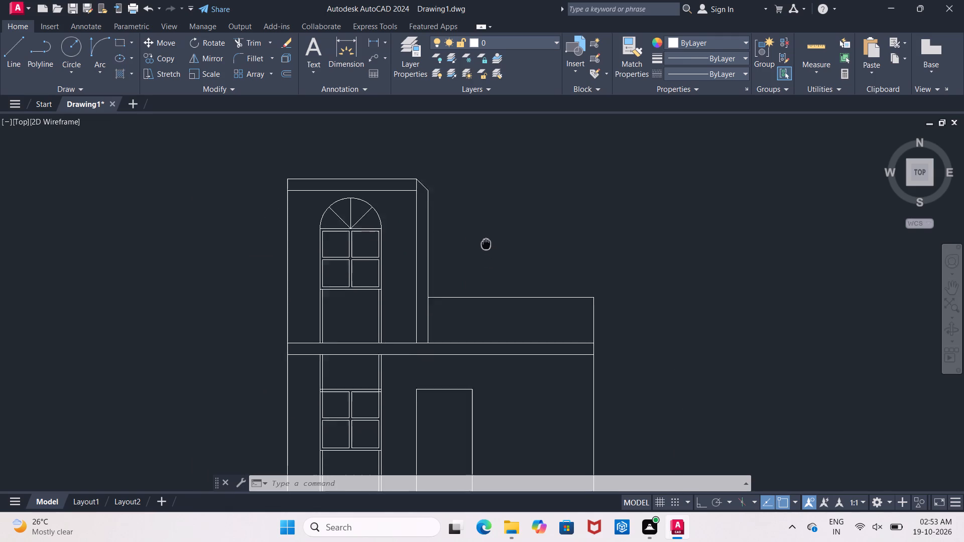
{"action": "middle_click_drag", "start_coordinate": [486, 241], "coordinate": [486, 237]}
{"action": "scroll", "coordinate": [469, 284], "scroll_direction": "up", "scroll_amount": 1}
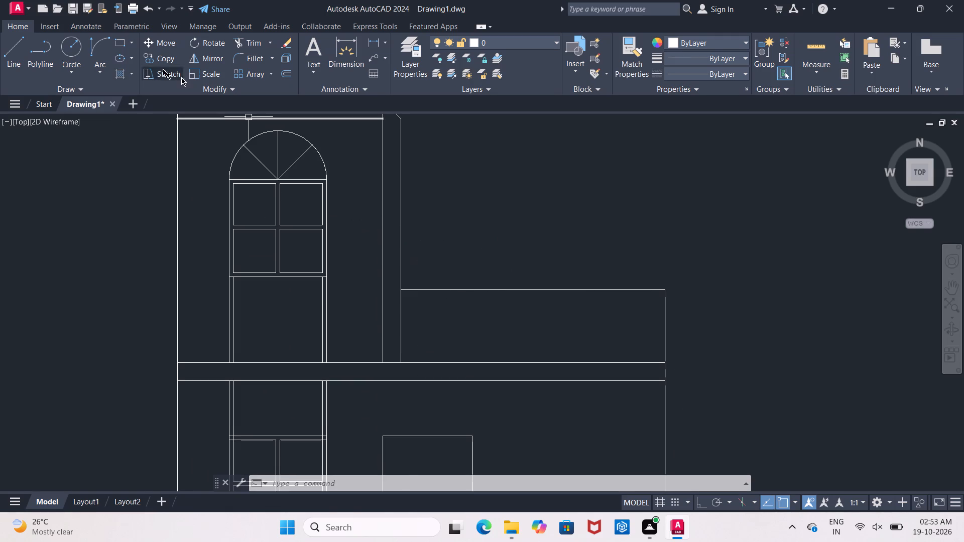
Draw a short horizontal line from the lower roof corner across the side strip to just past the tower's right edge.
{"action": "left_click", "coordinate": [14, 68]}
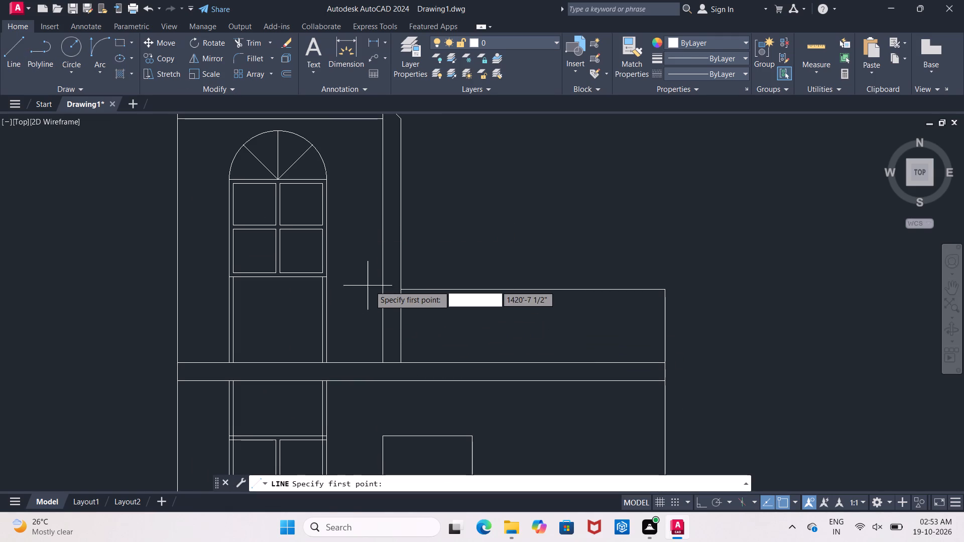
{"action": "left_click", "coordinate": [404, 288]}
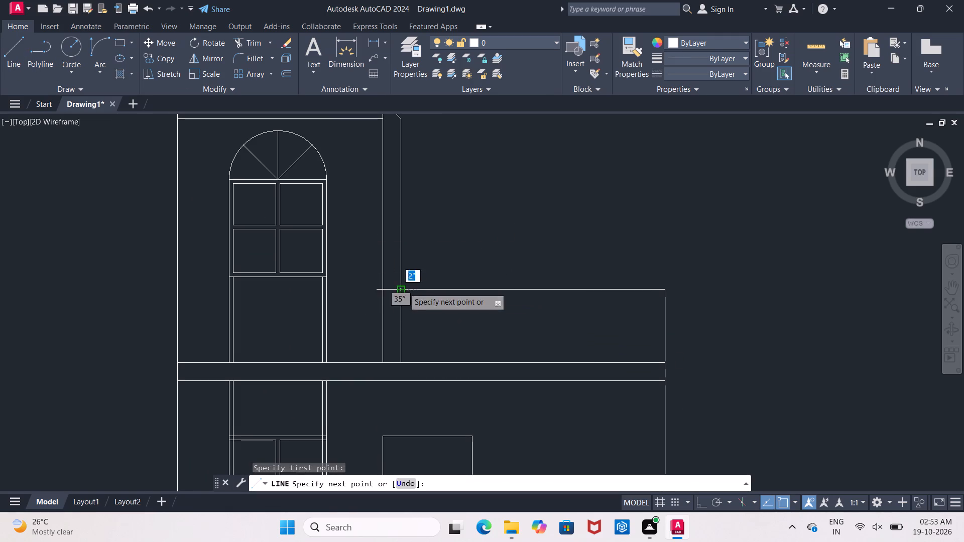
{"action": "left_click", "coordinate": [372, 286]}
{"action": "key", "text": "Escape"}
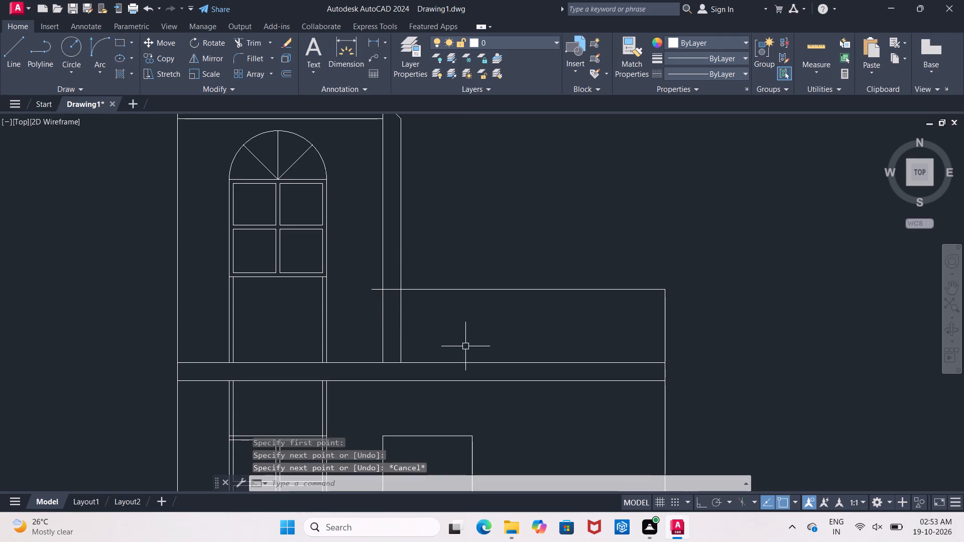
{"action": "middle_click_drag", "start_coordinate": [471, 349], "coordinate": [502, 351]}
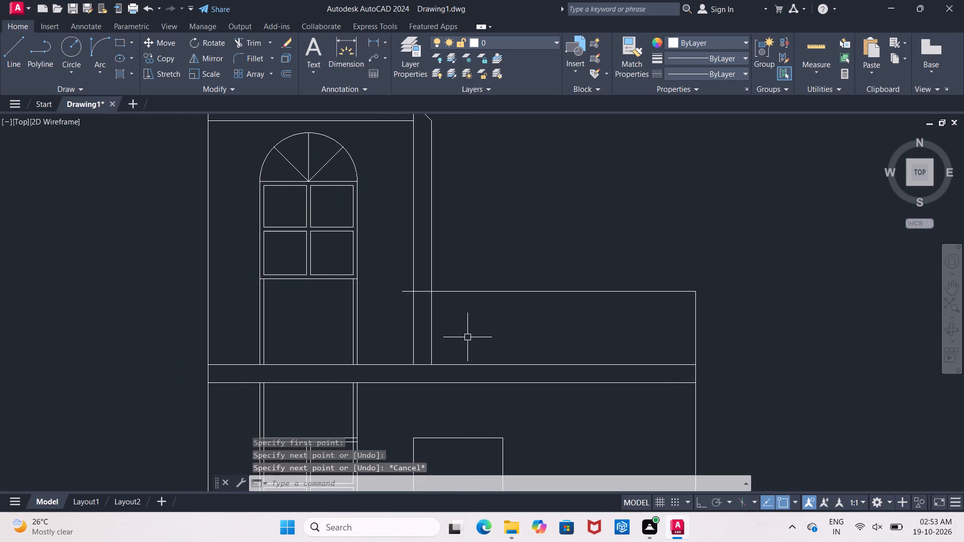
{"action": "key", "text": "Escape"}
{"action": "key", "text": "Escape"}
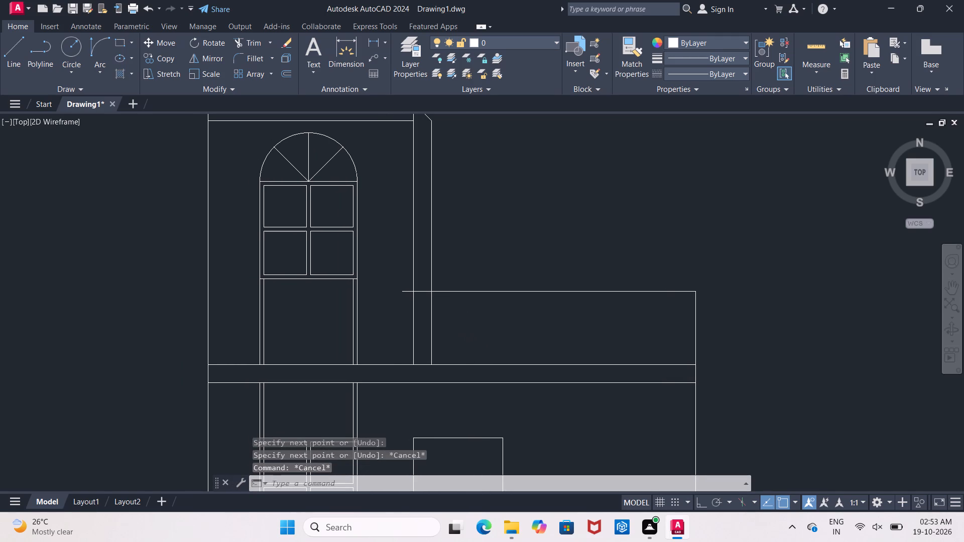
Trim the end of the short horizontal line that overhangs the tower's right edge.
{"action": "type", "text": "tr"}
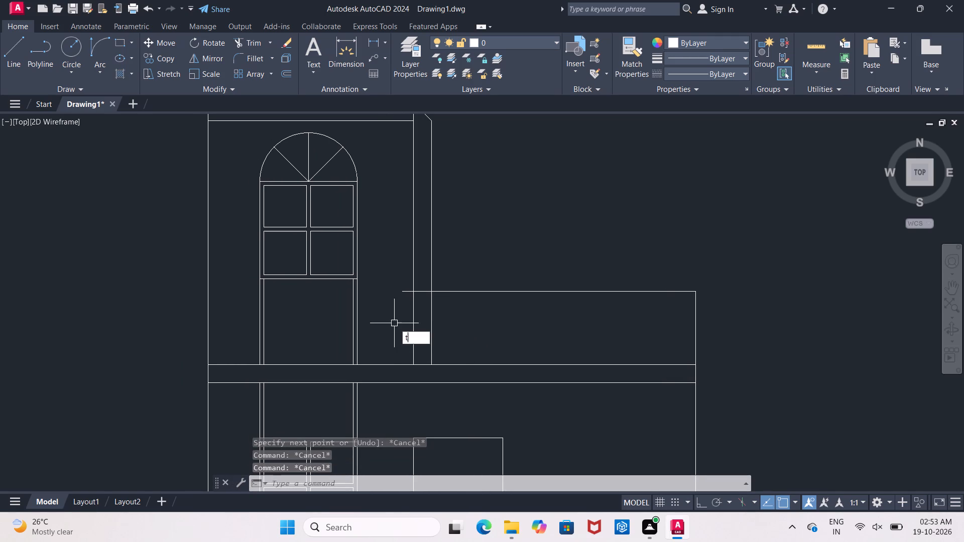
{"action": "key", "text": "space"}
{"action": "key", "text": "space"}
{"action": "left_click", "coordinate": [405, 292]}
{"action": "middle_click_drag", "start_coordinate": [629, 339], "coordinate": [627, 336]}
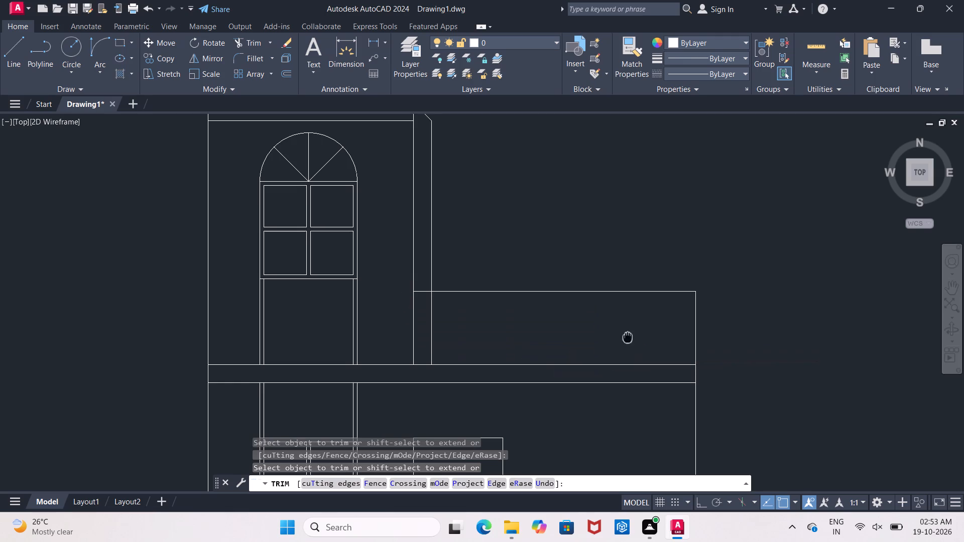
{"action": "middle_click_drag", "start_coordinate": [627, 336], "coordinate": [596, 291]}
{"action": "key", "text": "Escape"}
Offset the building's right wall edge inward by 9".
{"action": "key", "text": "o"}
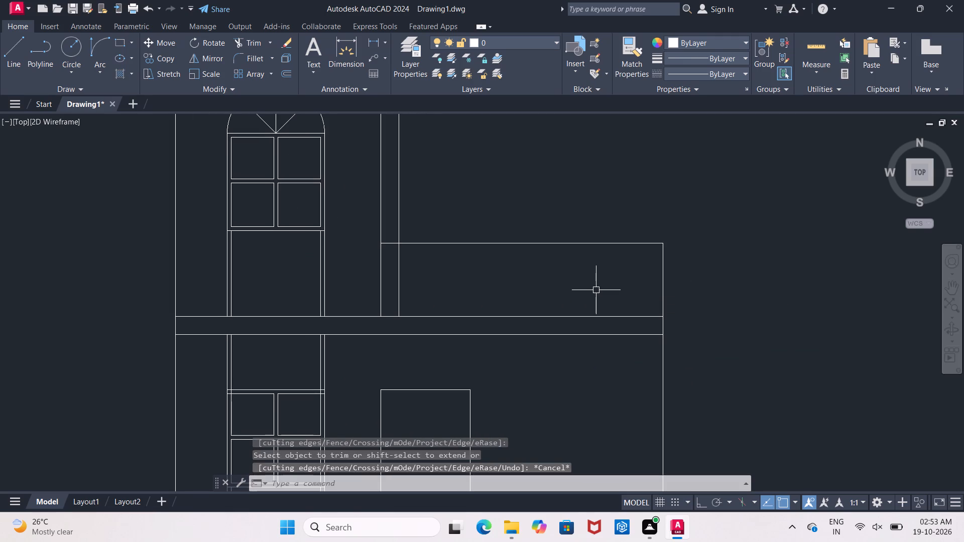
{"action": "key", "text": "Return"}
{"action": "type", "text": "9\""}
{"action": "key", "text": "Return"}
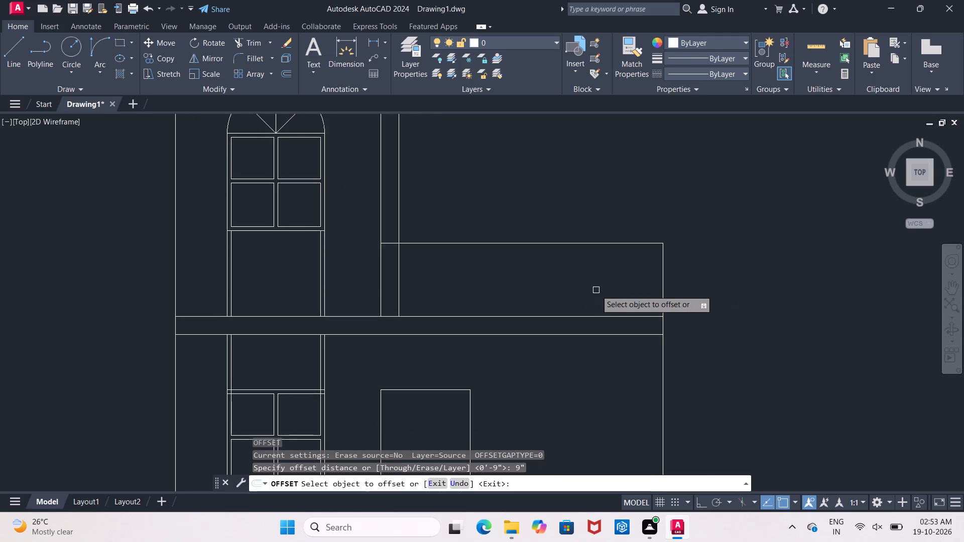
{"action": "left_click", "coordinate": [661, 301]}
{"action": "left_click", "coordinate": [578, 286]}
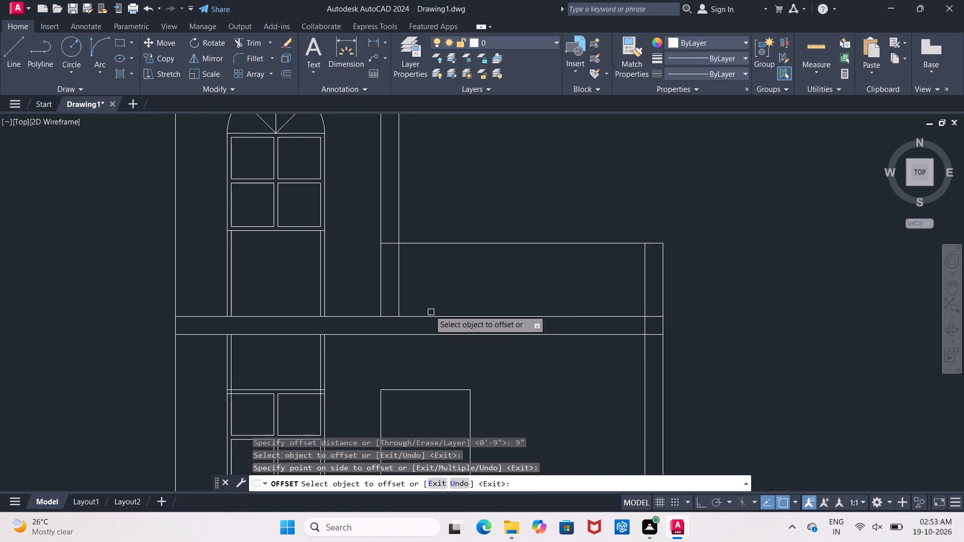
{"action": "left_click_drag", "start_coordinate": [399, 298], "coordinate": [408, 302]}
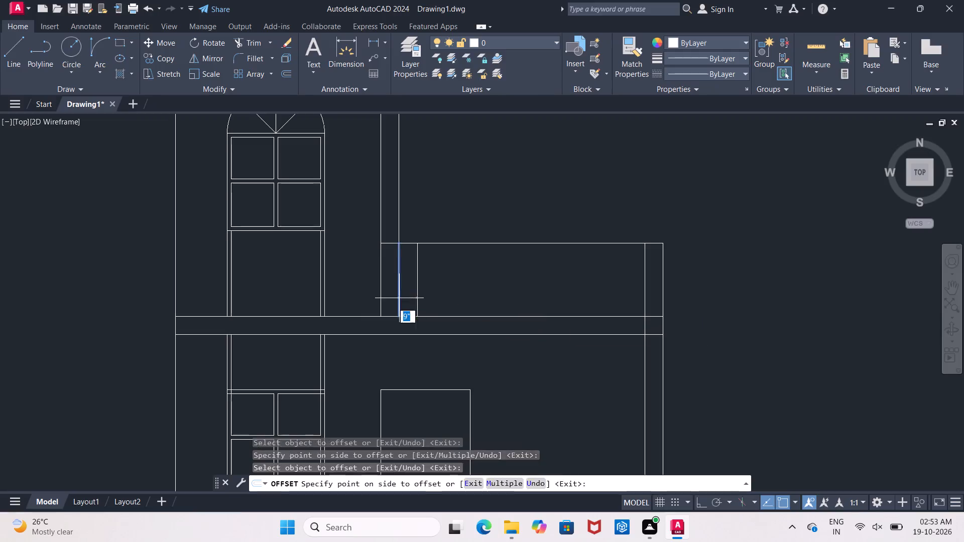
{"action": "key", "text": "Escape"}
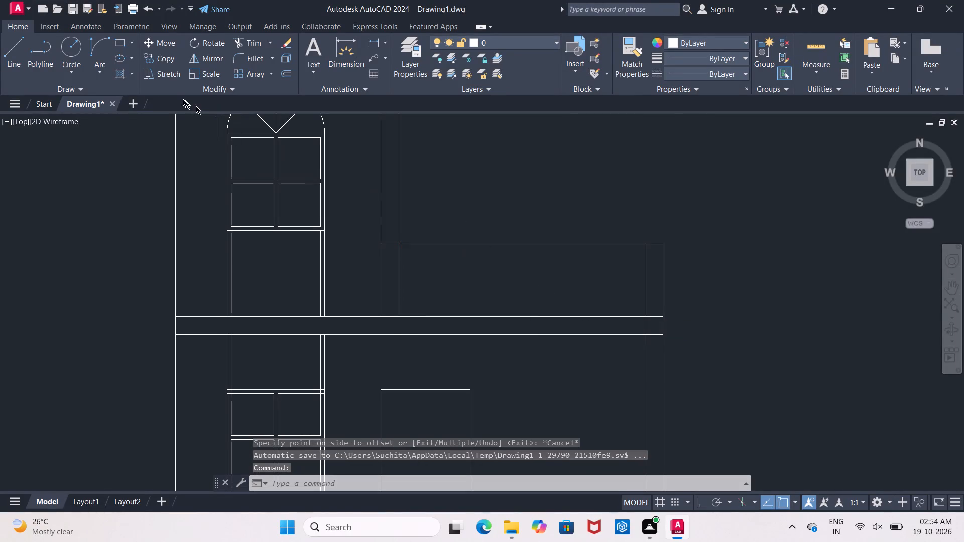
Measure the horizontal distance along the slab top from the tower's side strip to the right wall's inner line.
{"action": "left_click", "coordinate": [376, 39]}
{"action": "left_click", "coordinate": [400, 316]}
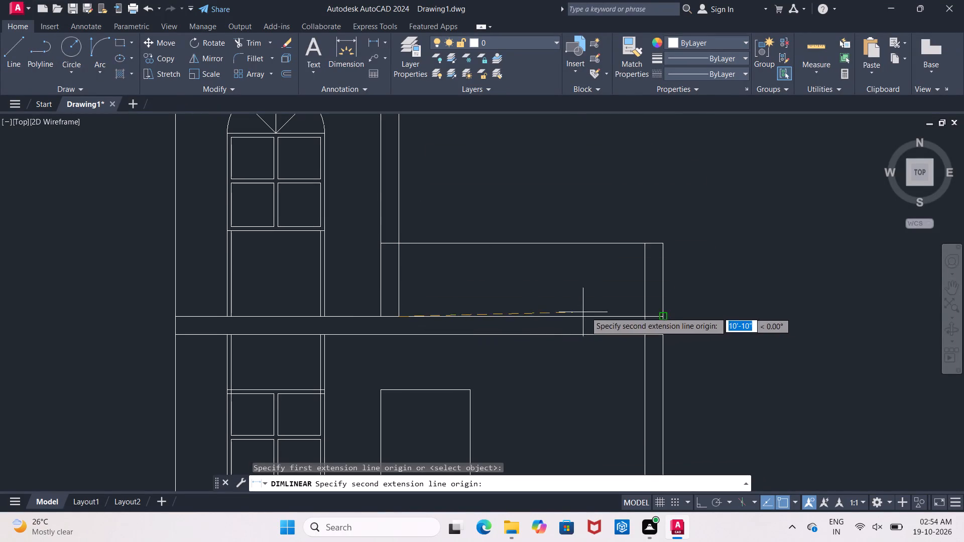
{"action": "left_click", "coordinate": [646, 317]}
{"action": "key", "text": "Escape"}
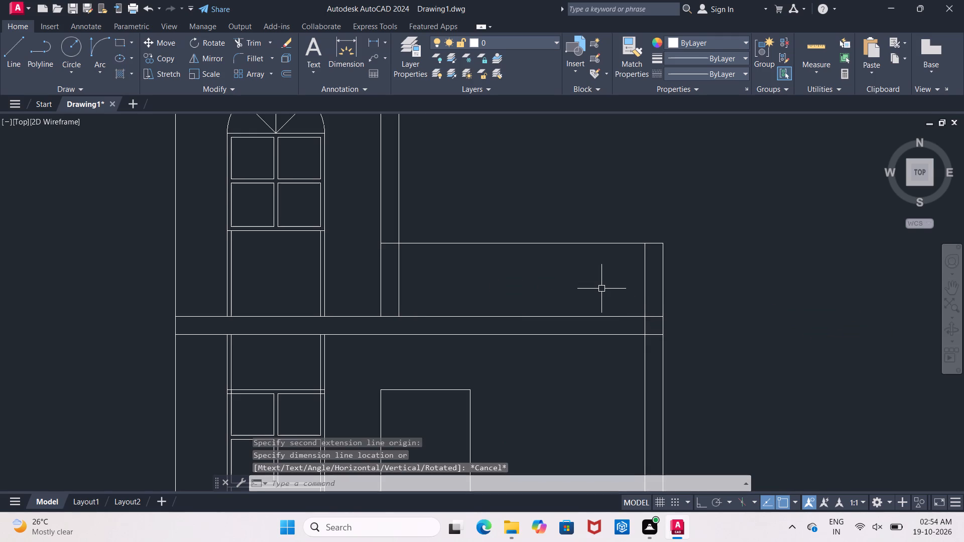
Offset the right edge of the tower's side strip 5'0.5" toward the right wall to mark the lower parapet's midpoint.
{"action": "key", "text": "o"}
{"action": "key", "text": "Return"}
{"action": "key", "text": "5"}
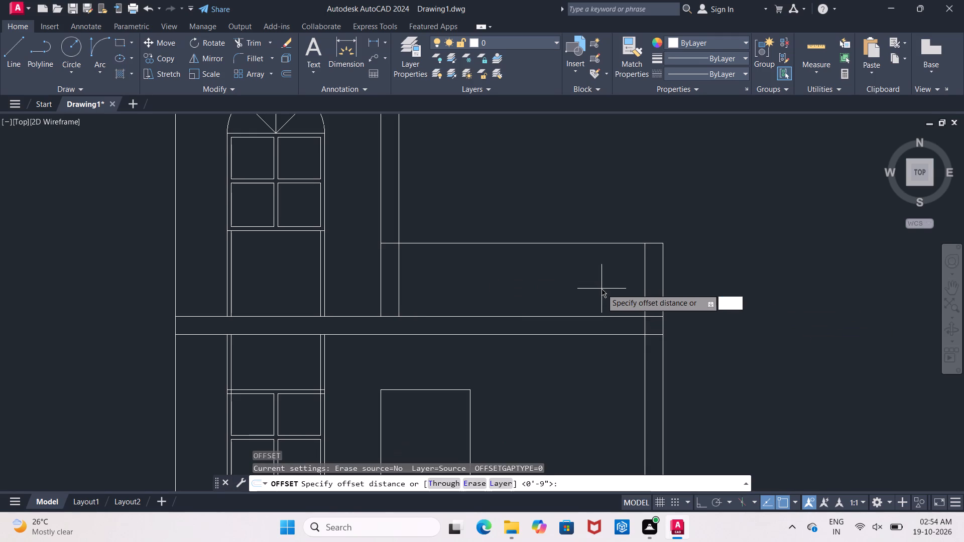
{"action": "key", "text": "apostrophe"}
{"action": "type", "text": "0.5\""}
{"action": "key", "text": "Return"}
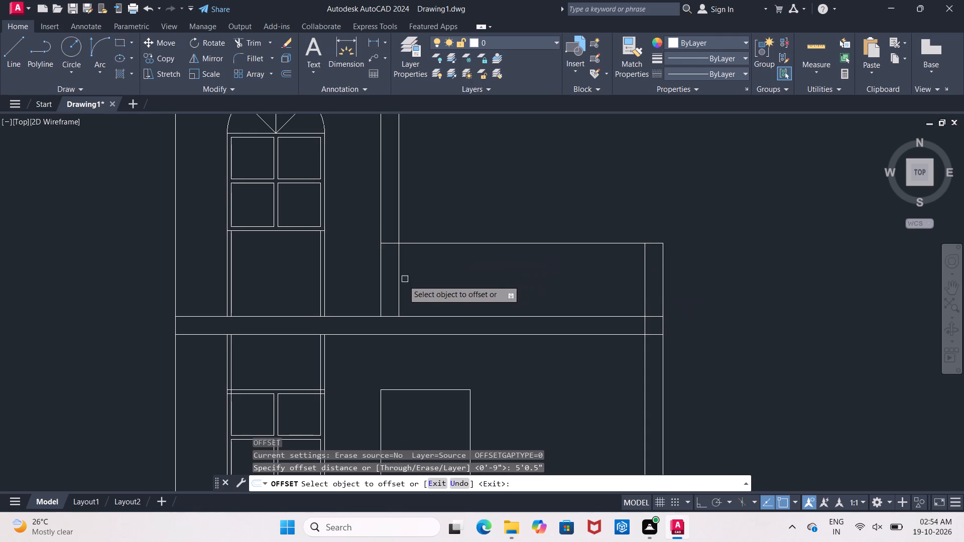
{"action": "left_click_drag", "start_coordinate": [401, 283], "coordinate": [409, 285]}
{"action": "left_click", "coordinate": [534, 295]}
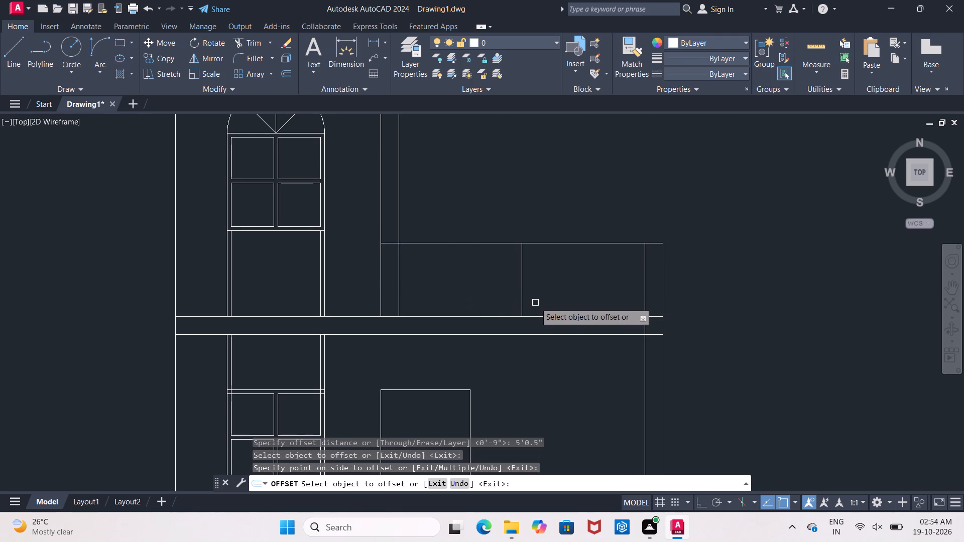
{"action": "key", "text": "Return"}
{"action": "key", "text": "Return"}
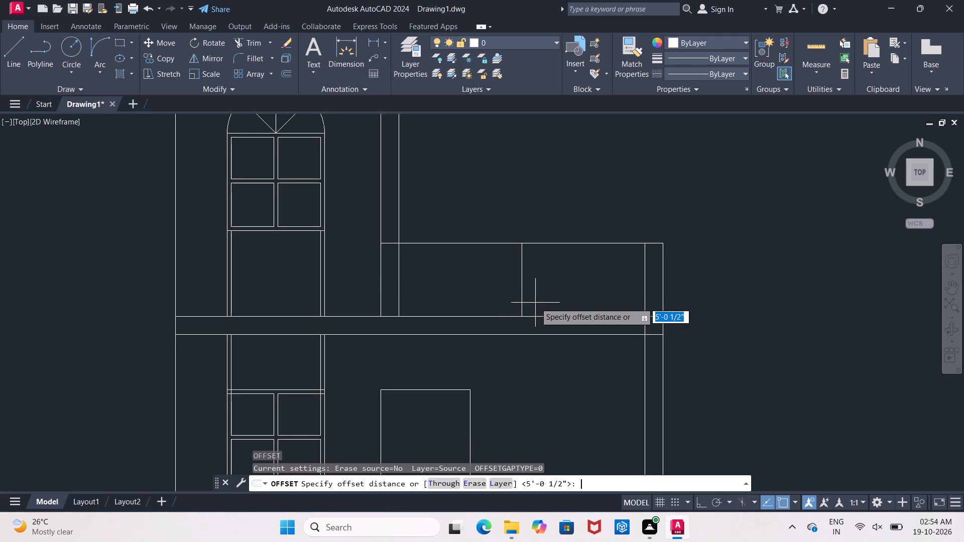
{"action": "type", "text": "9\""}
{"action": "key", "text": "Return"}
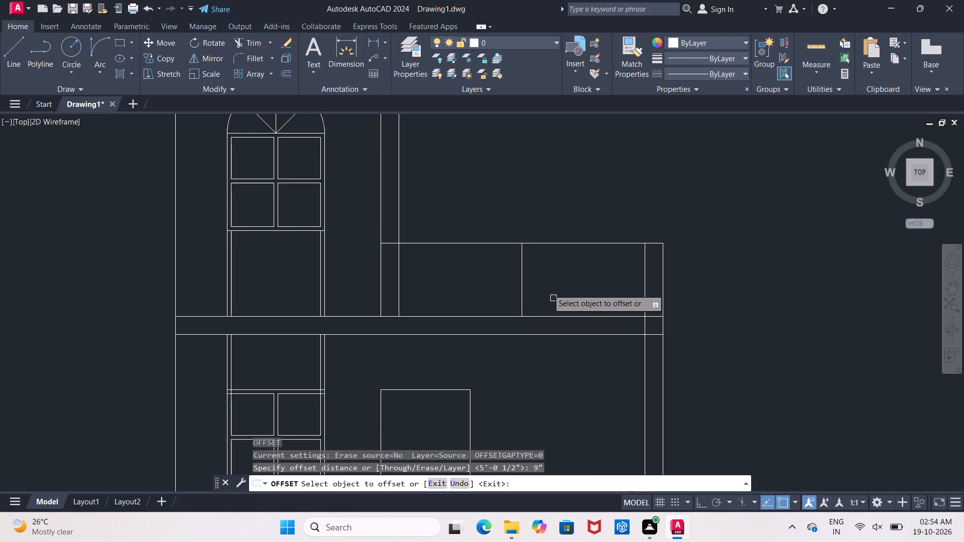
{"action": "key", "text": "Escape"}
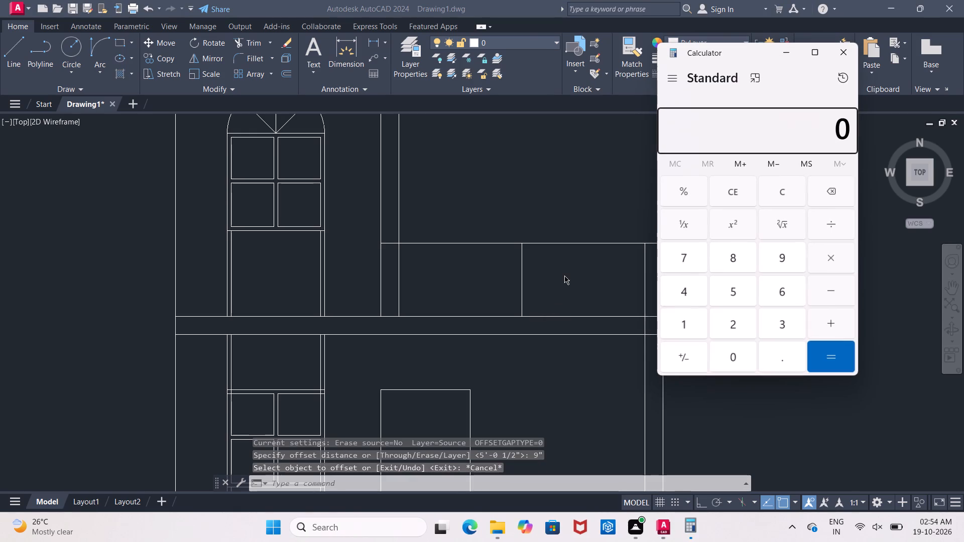
Divide 9 by 2 in Calculator, close it, and return to the AutoCAD drawing.
{"action": "key", "text": "9"}
{"action": "type", "text": "/2"}
{"action": "key", "text": "Return"}
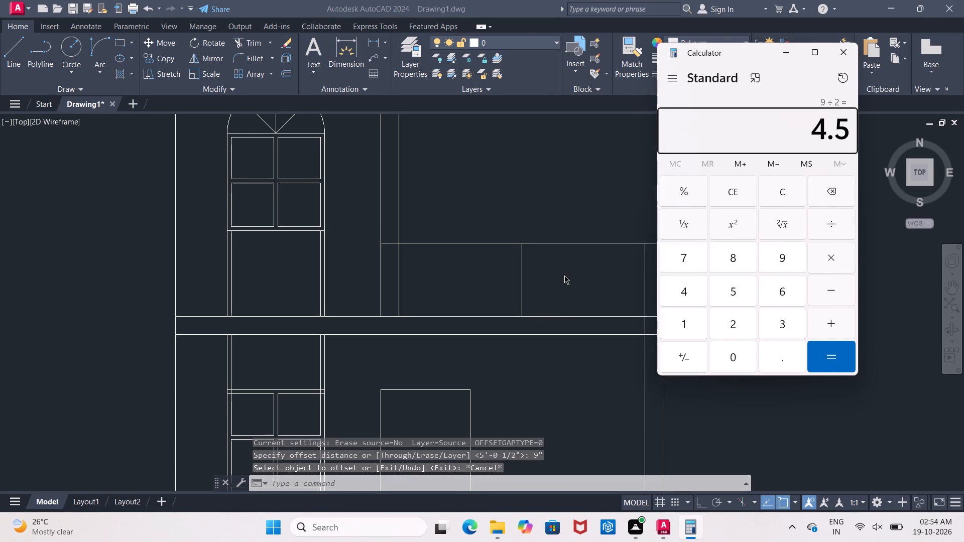
{"action": "left_click", "coordinate": [843, 59]}
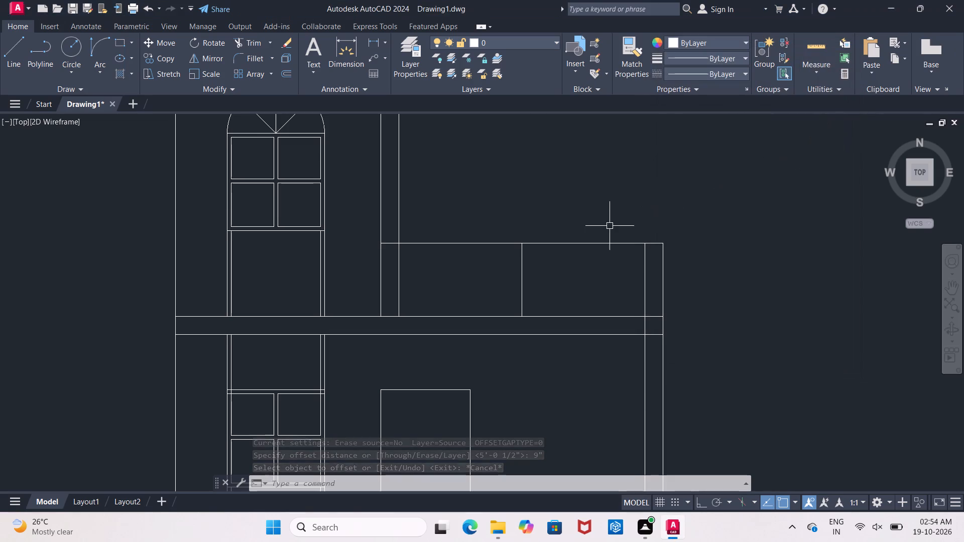
Offset the parapet's vertical centre line 4.5" to both sides and delete the centre line to leave a middle pier.
{"action": "key", "text": "o"}
{"action": "key", "text": "Return"}
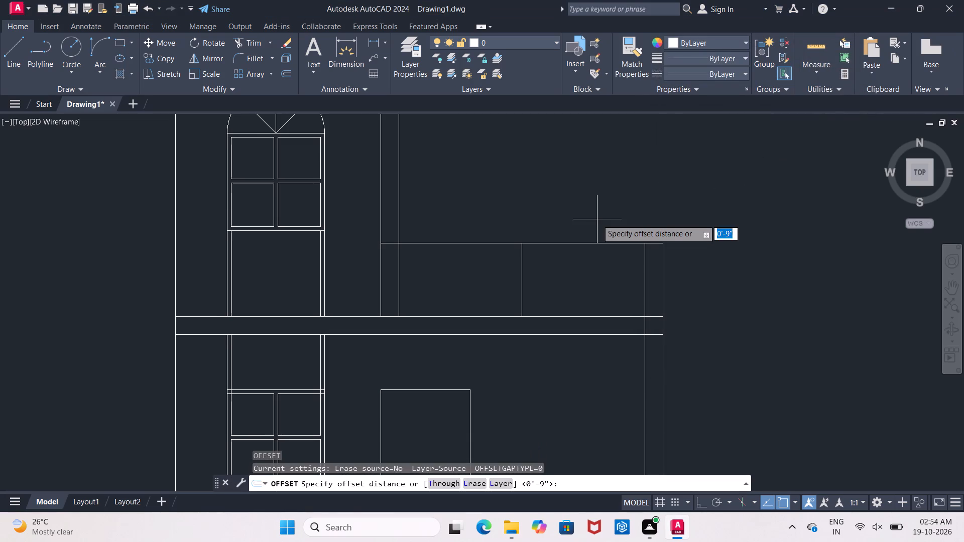
{"action": "type", "text": "4.5\""}
{"action": "key", "text": "Return"}
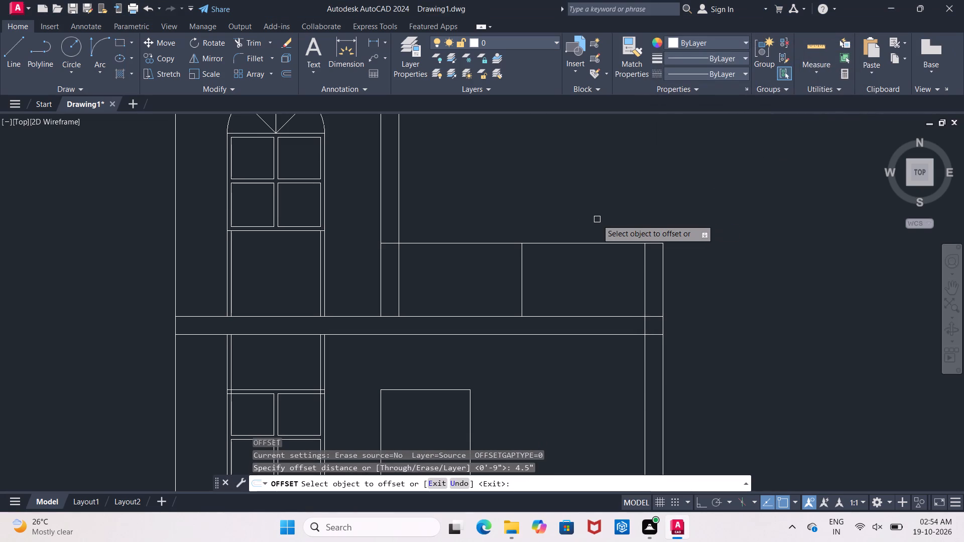
{"action": "left_click", "coordinate": [524, 291]}
{"action": "left_click", "coordinate": [571, 298]}
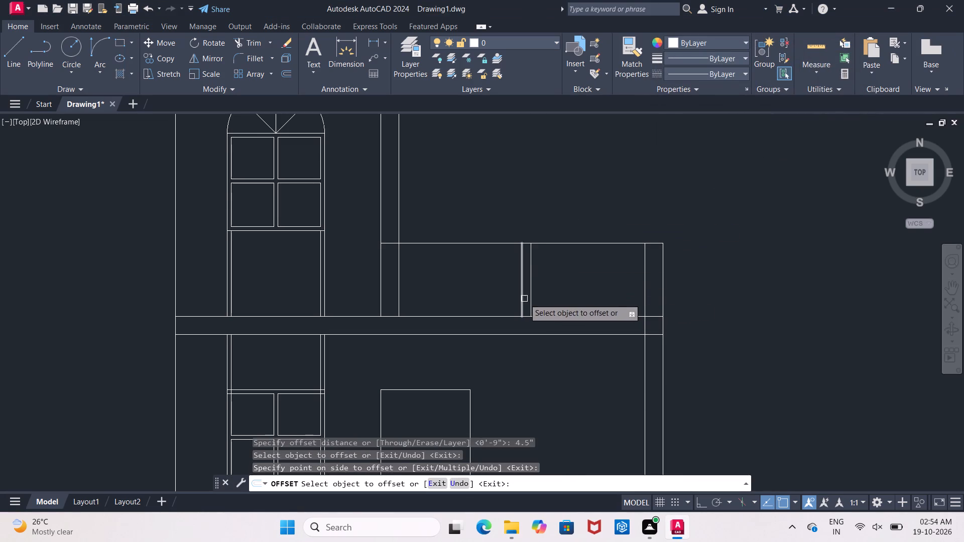
{"action": "left_click", "coordinate": [524, 299]}
{"action": "left_click", "coordinate": [486, 296]}
{"action": "key", "text": "Escape"}
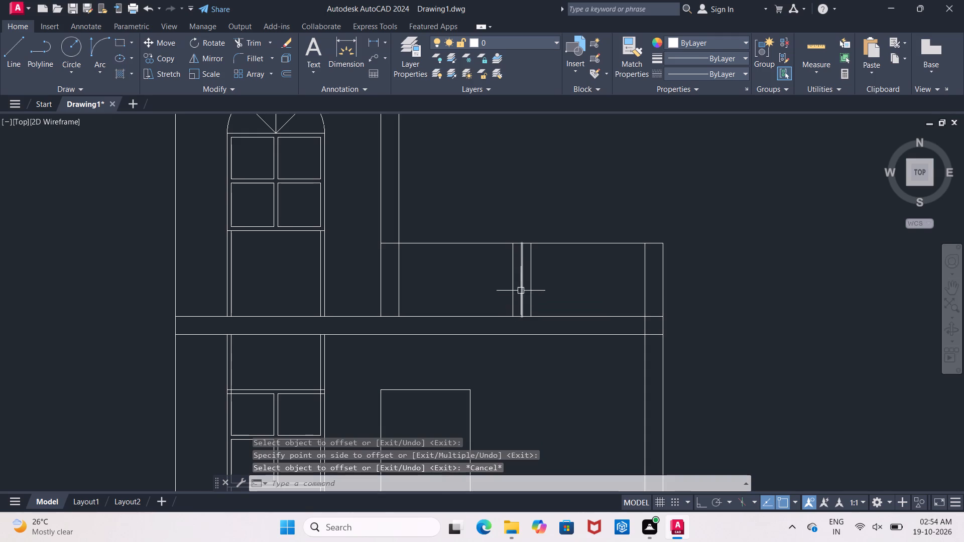
{"action": "left_click", "coordinate": [521, 291]}
{"action": "key", "text": "Delete"}
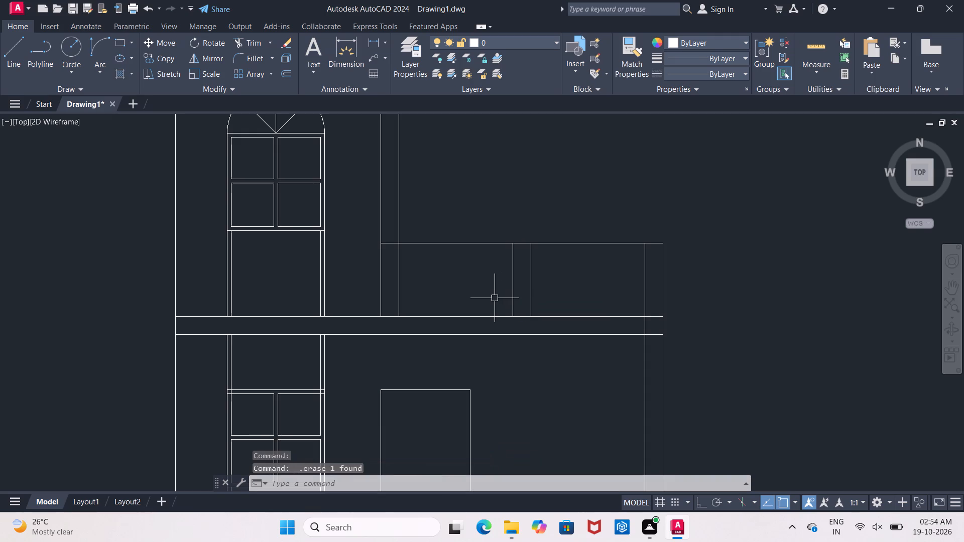
Examine the upper elevation around the tower and the lower roof parapet with its middle pier.
{"action": "scroll", "coordinate": [506, 296], "scroll_direction": "down", "scroll_amount": 2}
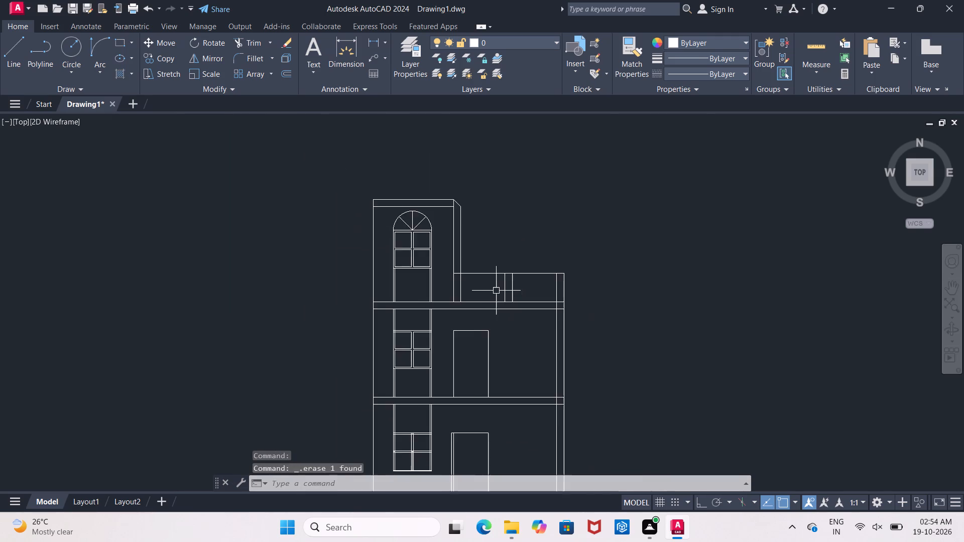
{"action": "scroll", "coordinate": [496, 289], "scroll_direction": "down", "scroll_amount": 1}
{"action": "middle_click_drag", "start_coordinate": [496, 289], "coordinate": [523, 273]}
{"action": "scroll", "coordinate": [501, 266], "scroll_direction": "up", "scroll_amount": 1}
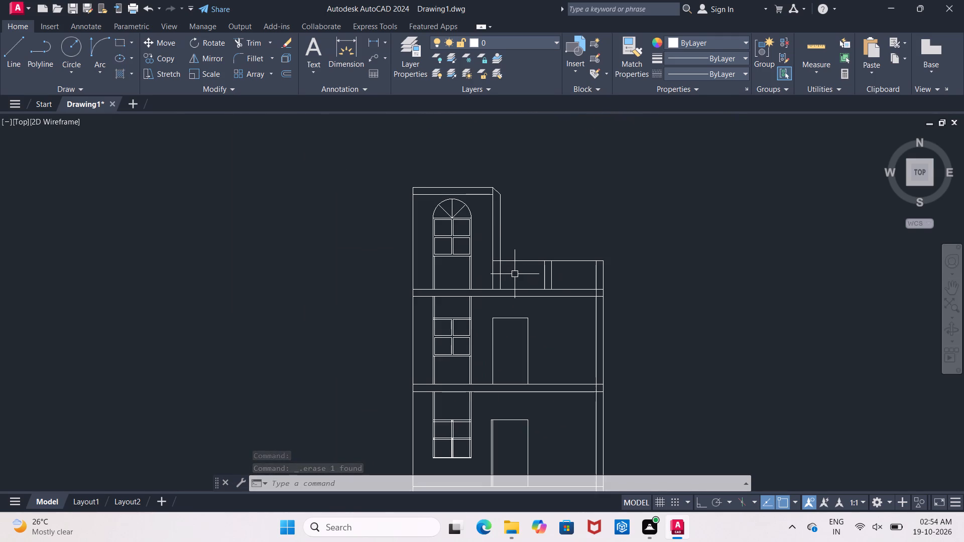
{"action": "scroll", "coordinate": [515, 274], "scroll_direction": "up", "scroll_amount": 1}
{"action": "middle_click_drag", "start_coordinate": [515, 275], "coordinate": [496, 280]}
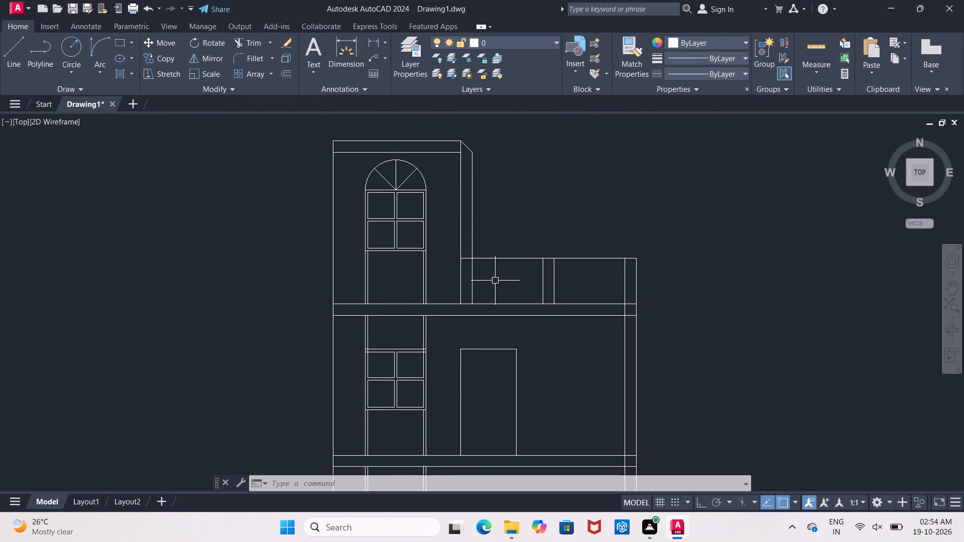
{"action": "scroll", "coordinate": [501, 281], "scroll_direction": "up", "scroll_amount": 1}
{"action": "middle_click_drag", "start_coordinate": [501, 280], "coordinate": [497, 346]}
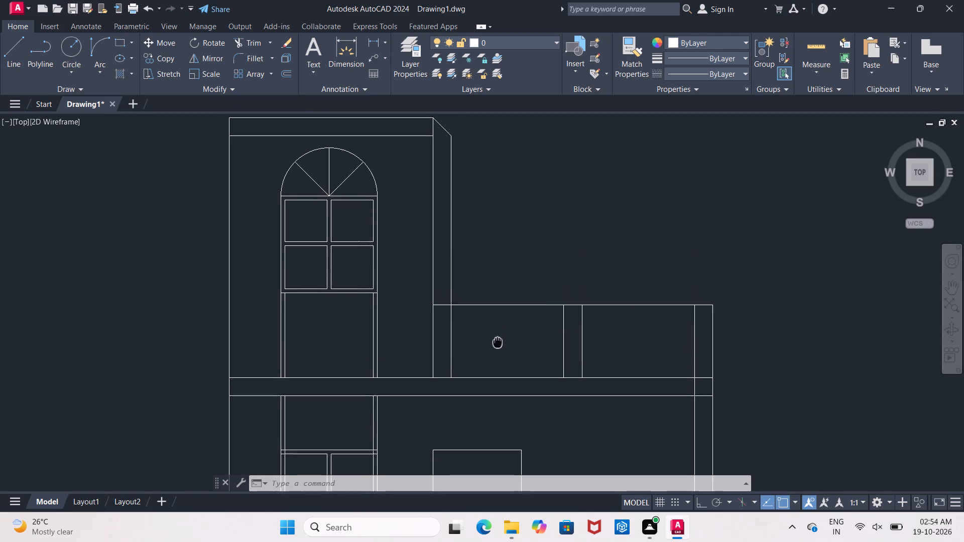
{"action": "middle_click_drag", "start_coordinate": [497, 346], "coordinate": [496, 348]}
{"action": "scroll", "coordinate": [496, 344], "scroll_direction": "down", "scroll_amount": 1}
{"action": "middle_click", "coordinate": [496, 344]}
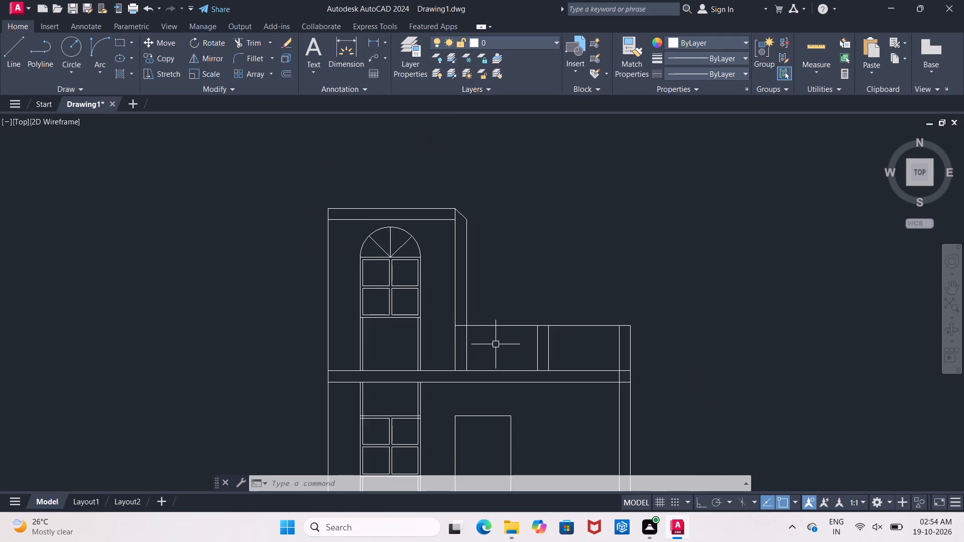
{"action": "scroll", "coordinate": [496, 344], "scroll_direction": "up", "scroll_amount": 1}
{"action": "middle_click_drag", "start_coordinate": [496, 344], "coordinate": [483, 352]}
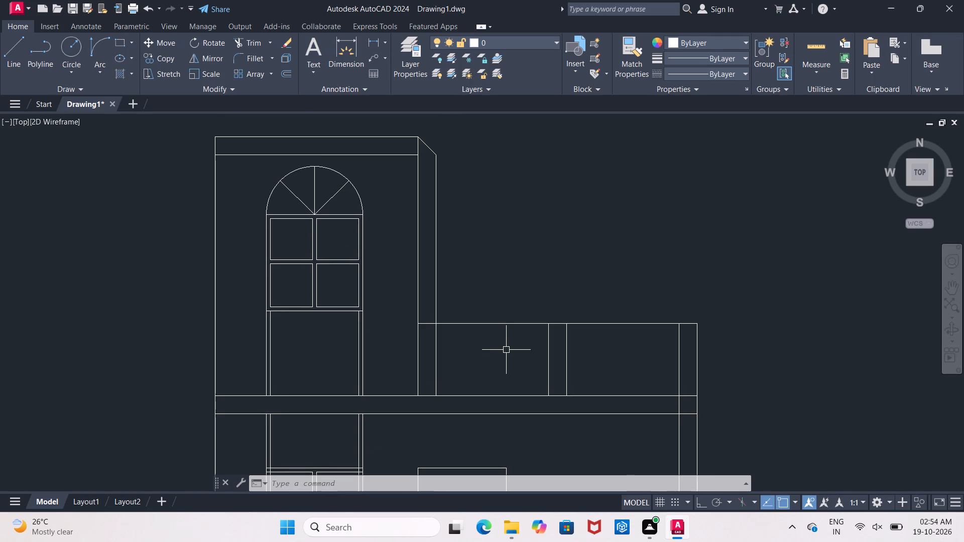
{"action": "key", "text": "Escape"}
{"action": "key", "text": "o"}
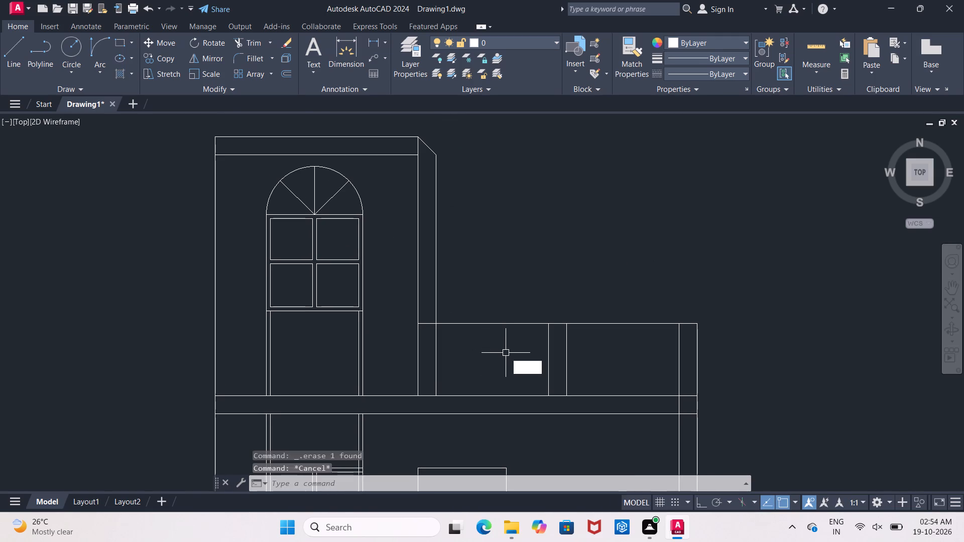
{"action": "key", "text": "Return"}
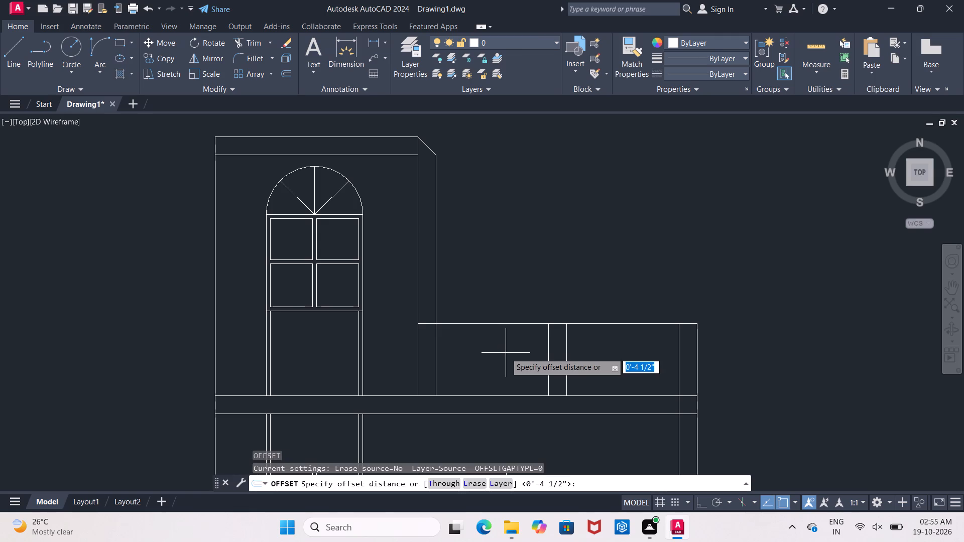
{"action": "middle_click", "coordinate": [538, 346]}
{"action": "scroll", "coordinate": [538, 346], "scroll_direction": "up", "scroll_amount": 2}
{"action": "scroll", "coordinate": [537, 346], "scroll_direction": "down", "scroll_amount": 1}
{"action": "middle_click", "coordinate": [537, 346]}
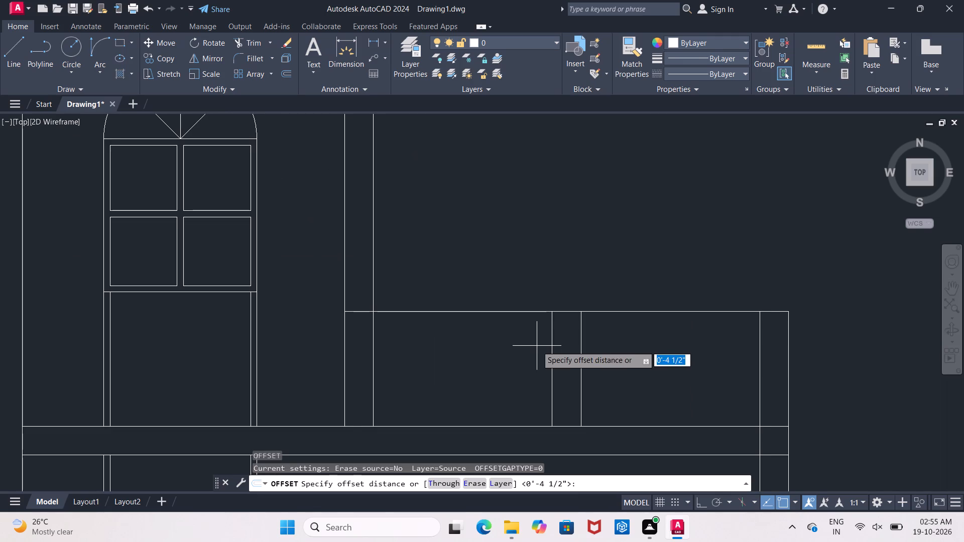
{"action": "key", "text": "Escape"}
Offset the lower parapet's top line 2" upward and the building's right wall edge 2" outward.
{"action": "key", "text": "o"}
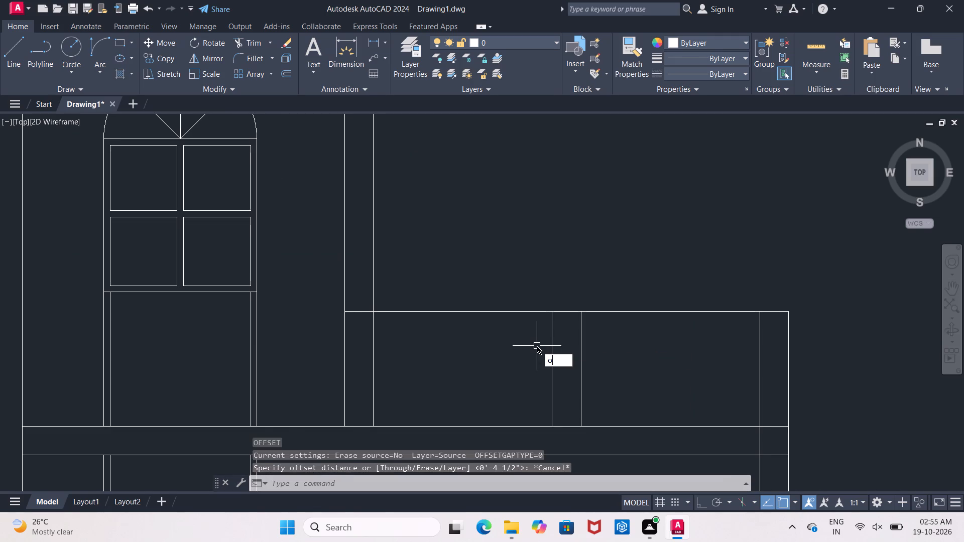
{"action": "key", "text": "Return"}
{"action": "type", "text": "2\""}
{"action": "key", "text": "Return"}
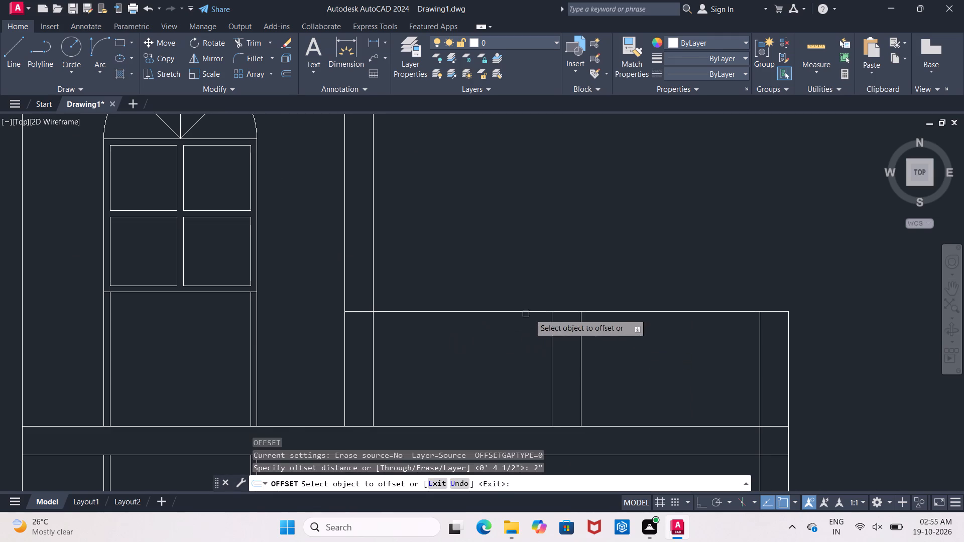
{"action": "left_click", "coordinate": [567, 311]}
{"action": "left_click", "coordinate": [563, 296]}
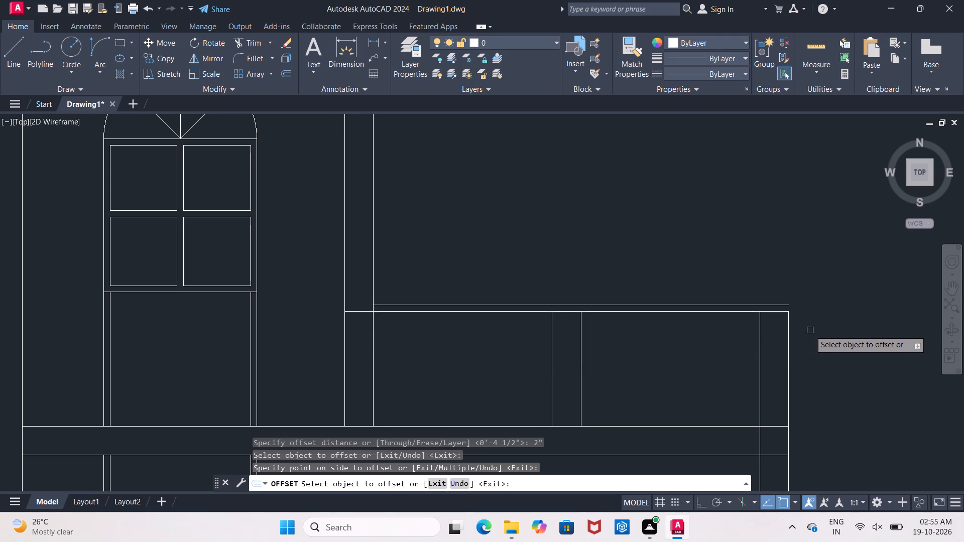
{"action": "middle_click_drag", "start_coordinate": [807, 331], "coordinate": [706, 338]}
{"action": "left_click", "coordinate": [687, 346]}
{"action": "left_click", "coordinate": [730, 340]}
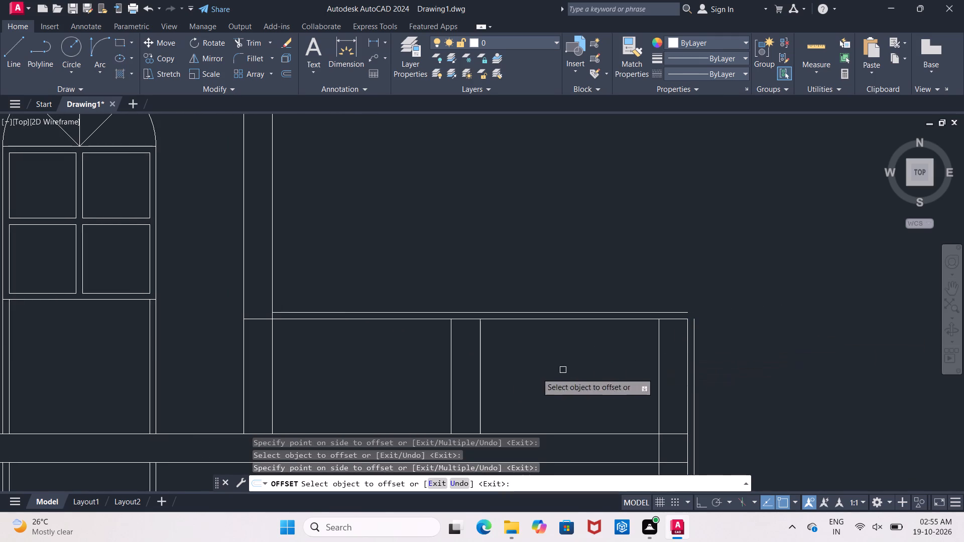
Offset both vertical edges of the parapet's middle pier outward by 2".
{"action": "left_click", "coordinate": [453, 376]}
{"action": "left_click", "coordinate": [424, 376]}
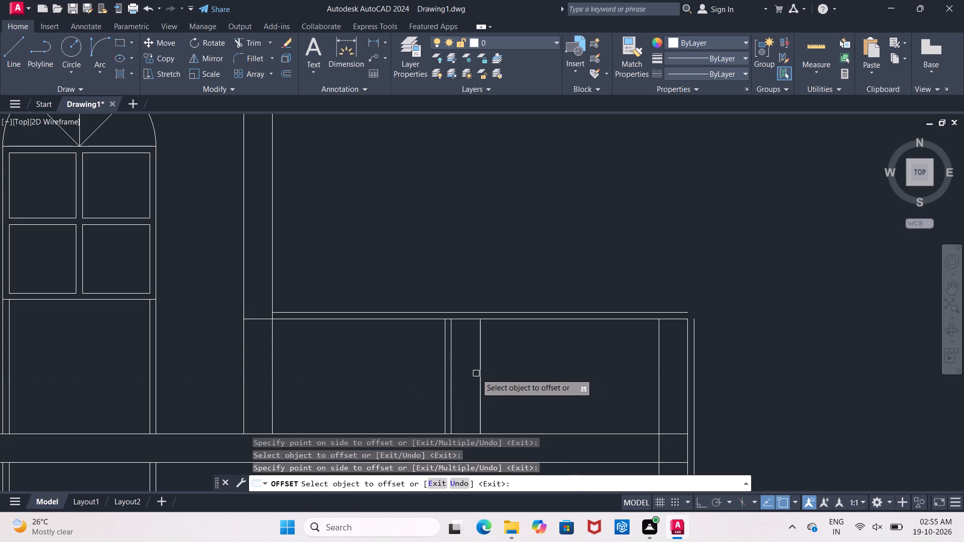
{"action": "left_click", "coordinate": [476, 373]}
{"action": "left_click", "coordinate": [477, 369]}
{"action": "left_click", "coordinate": [585, 360]}
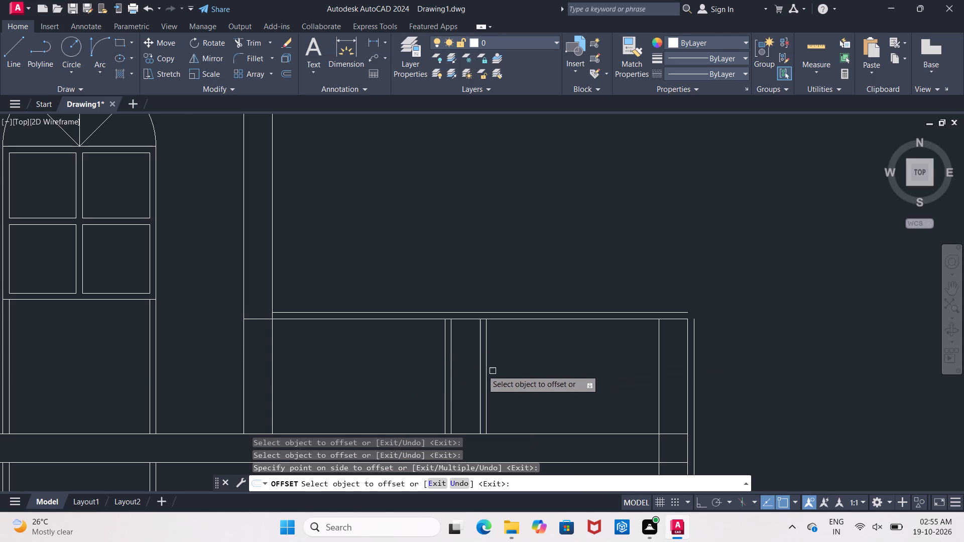
{"action": "key", "text": "Escape"}
Extend the middle pier's two outer vertical lines up to the offset line above the parapet top.
{"action": "scroll", "coordinate": [417, 369], "scroll_direction": "up", "scroll_amount": 2}
{"action": "type", "text": "ex"}
{"action": "key", "text": "space"}
{"action": "key", "text": "space"}
{"action": "left_click", "coordinate": [476, 337]}
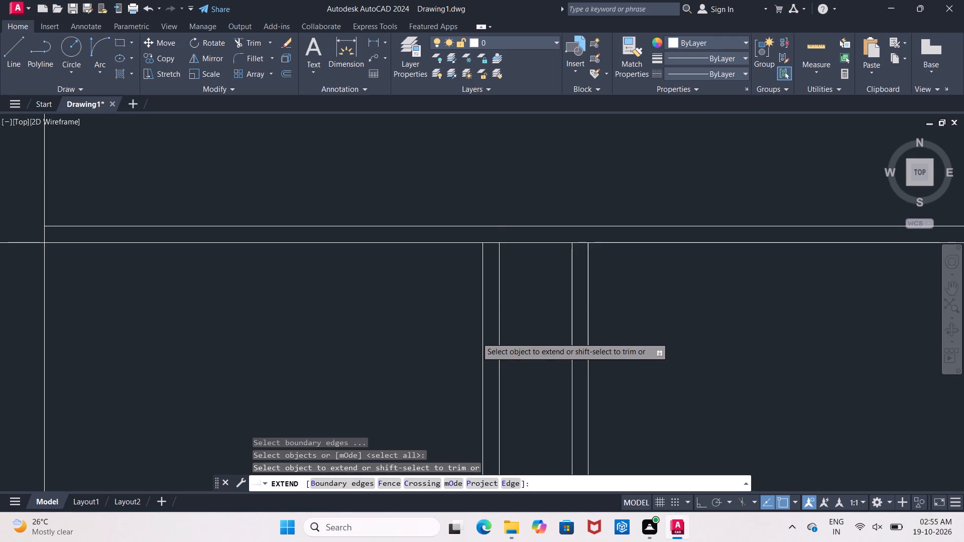
{"action": "left_click", "coordinate": [479, 334]}
{"action": "left_click", "coordinate": [480, 334]}
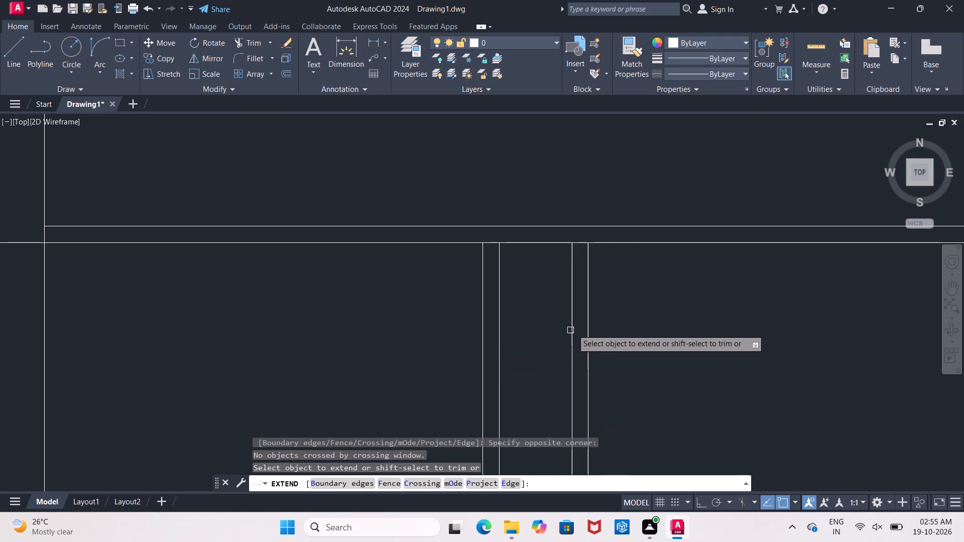
{"action": "left_click", "coordinate": [589, 320]}
{"action": "left_click", "coordinate": [484, 342]}
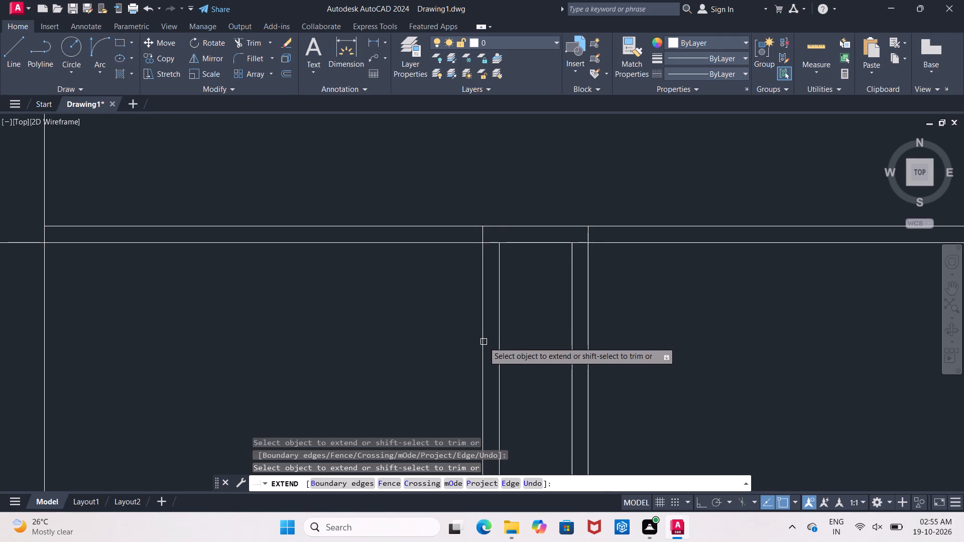
Trim away the 2" offset line above the parapet between the tower and the middle pier.
{"action": "key", "text": "Escape"}
{"action": "type", "text": "tr"}
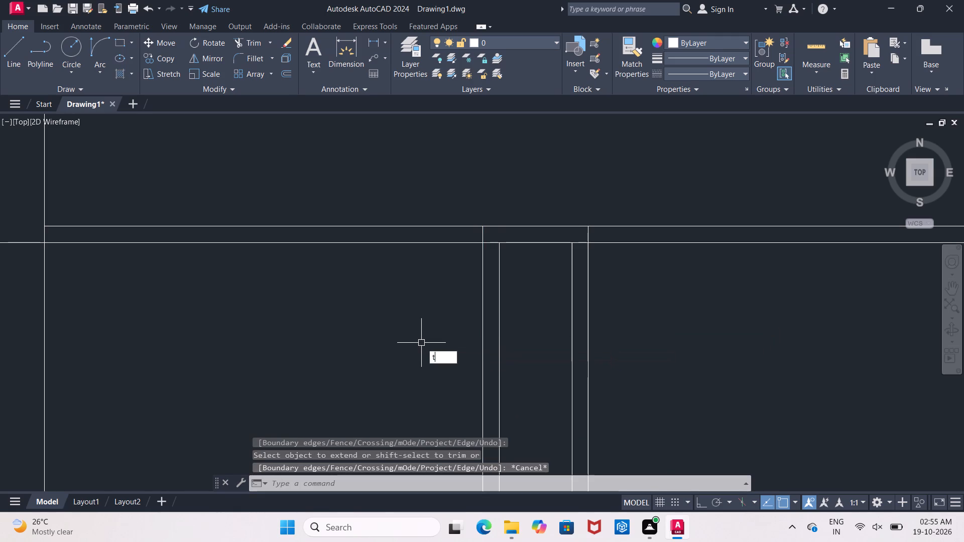
{"action": "key", "text": "space"}
{"action": "key", "text": "space"}
{"action": "left_click", "coordinate": [406, 227]}
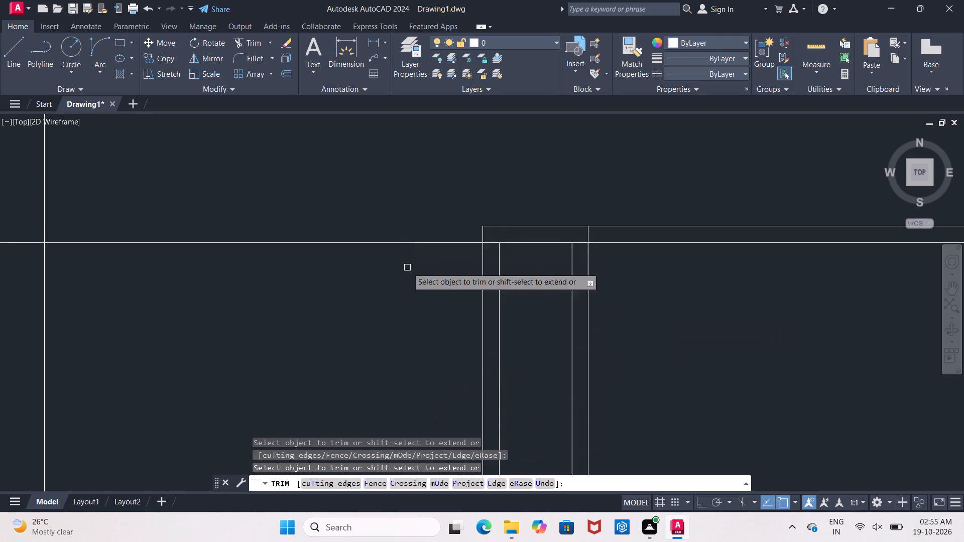
{"action": "scroll", "coordinate": [421, 294], "scroll_direction": "down", "scroll_amount": 1}
{"action": "middle_click_drag", "start_coordinate": [421, 294], "coordinate": [310, 270]}
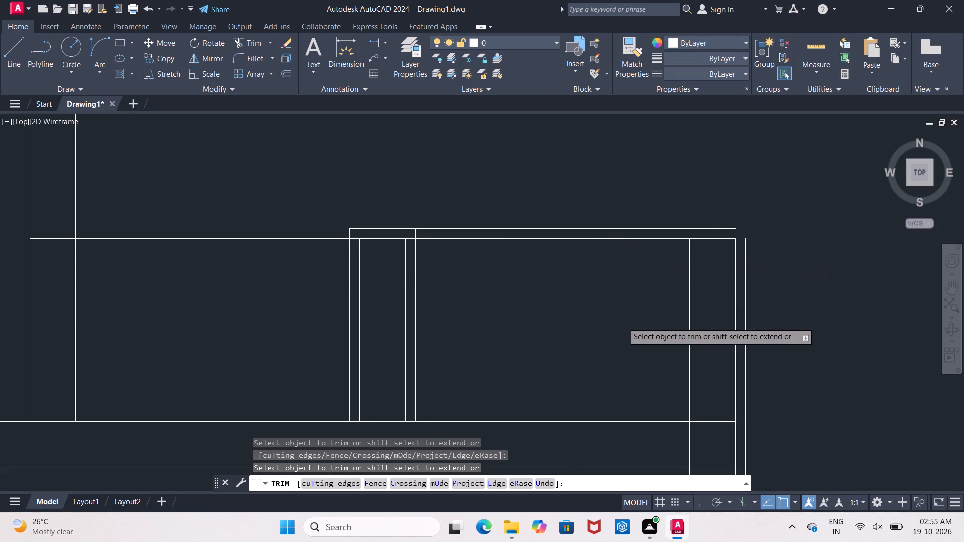
{"action": "key", "text": "Escape"}
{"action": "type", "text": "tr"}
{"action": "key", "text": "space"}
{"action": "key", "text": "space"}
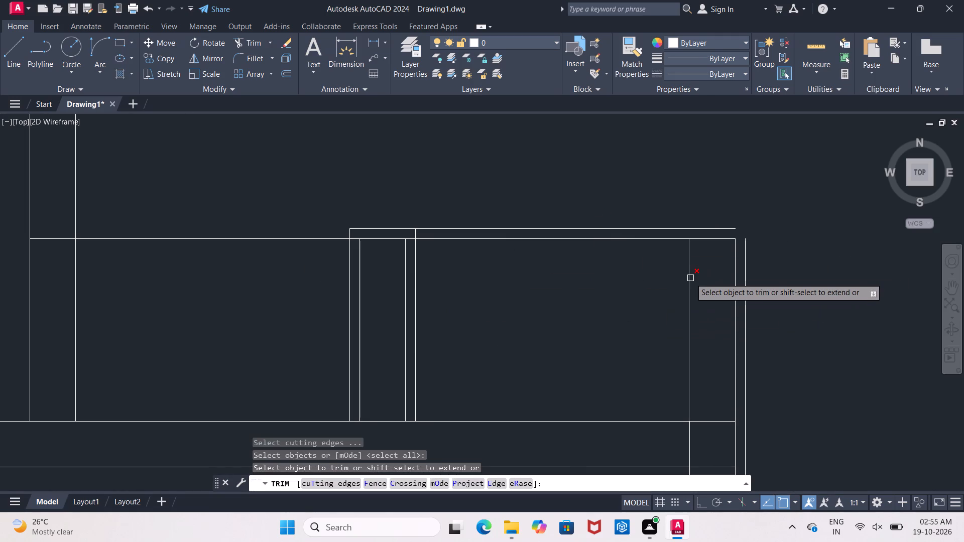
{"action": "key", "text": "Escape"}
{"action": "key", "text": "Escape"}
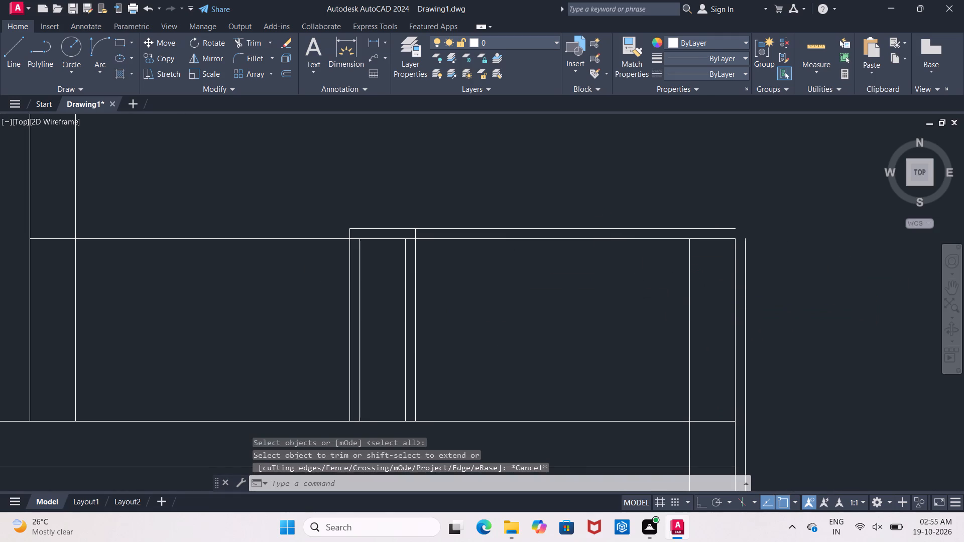
Extend the end pier's inner vertical line up to the offset line above the parapet top.
{"action": "type", "text": "ex"}
{"action": "key", "text": "space"}
{"action": "key", "text": "space"}
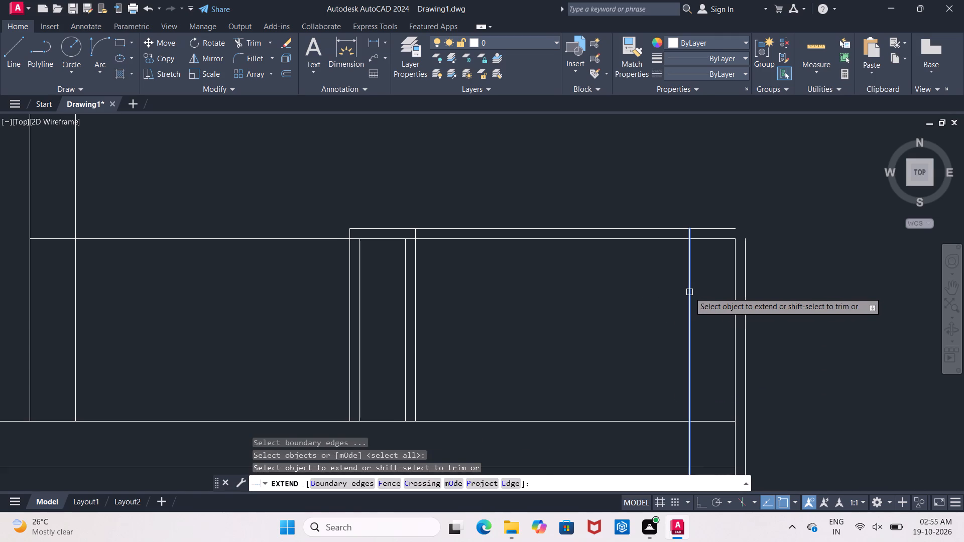
{"action": "left_click", "coordinate": [689, 292]}
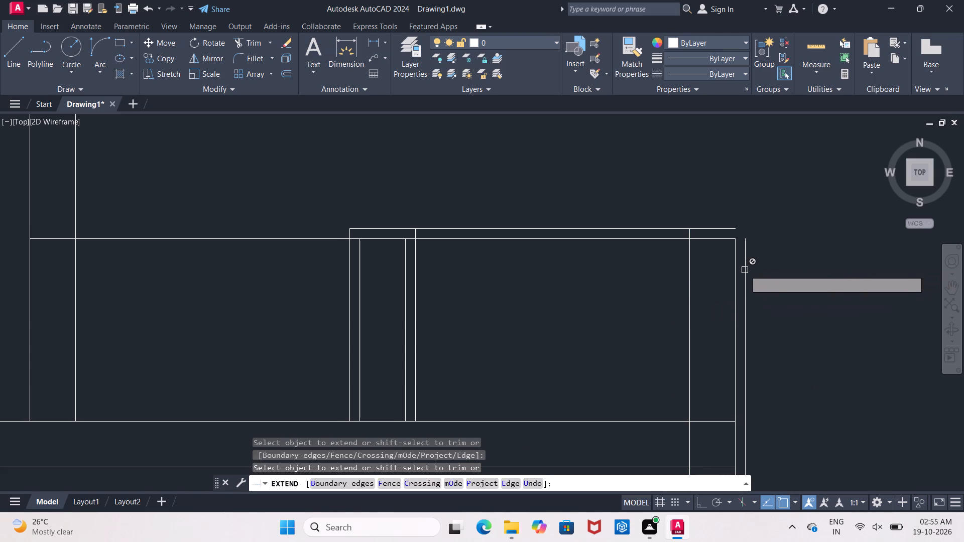
{"action": "key", "text": "Escape"}
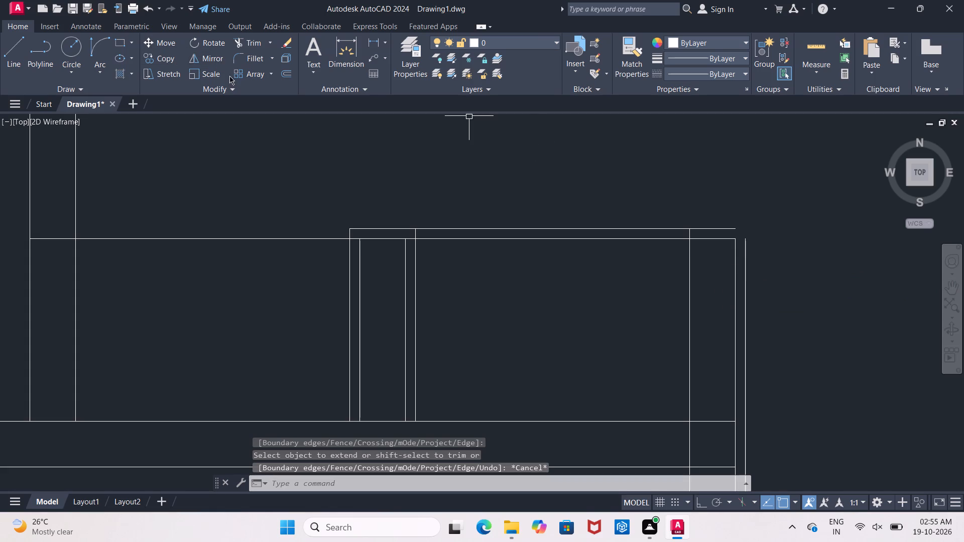
Fillet the offset line above the parapet and the offset right wall line into a closed outer corner.
{"action": "left_click", "coordinate": [247, 61]}
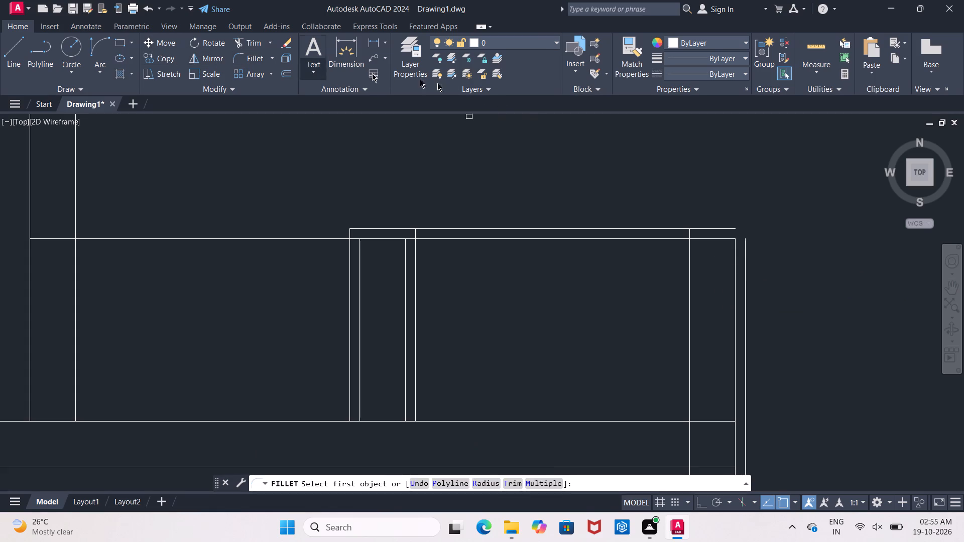
{"action": "left_click", "coordinate": [719, 225]}
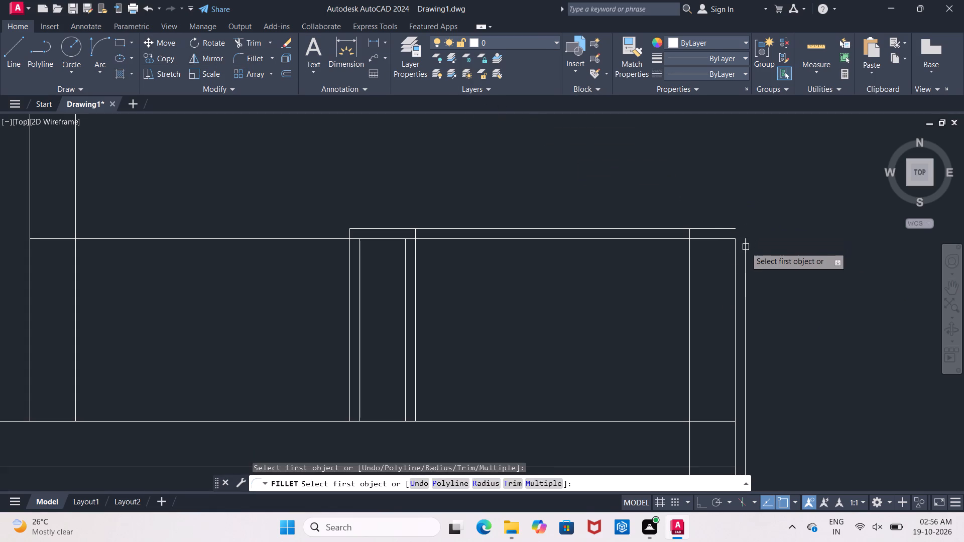
{"action": "left_click", "coordinate": [746, 252]}
{"action": "left_click", "coordinate": [730, 229]}
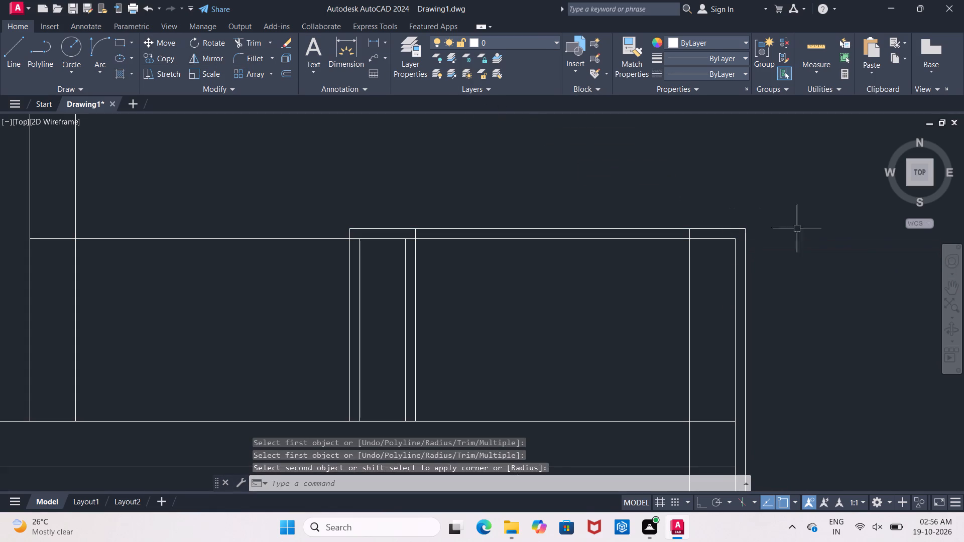
{"action": "key", "text": "Escape"}
Extend the parapet's top line outward to the offset right wall line.
{"action": "key", "text": "e"}
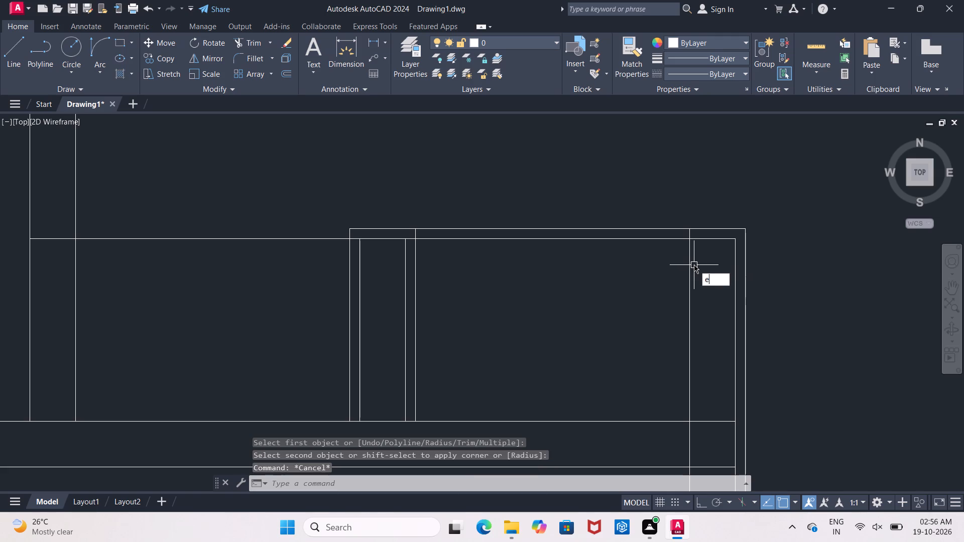
{"action": "key", "text": "x"}
{"action": "key", "text": "space"}
{"action": "key", "text": "space"}
{"action": "left_click", "coordinate": [704, 239]}
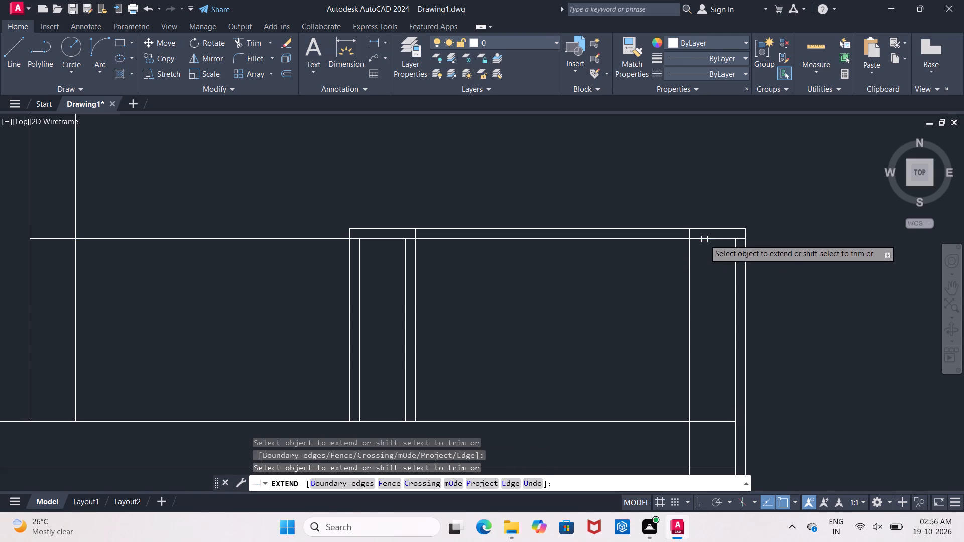
{"action": "key", "text": "Escape"}
Trim the offset right wall line below the end pier's cap and the parapet top line across the end pier.
{"action": "key", "text": "t"}
{"action": "type", "text": "r"}
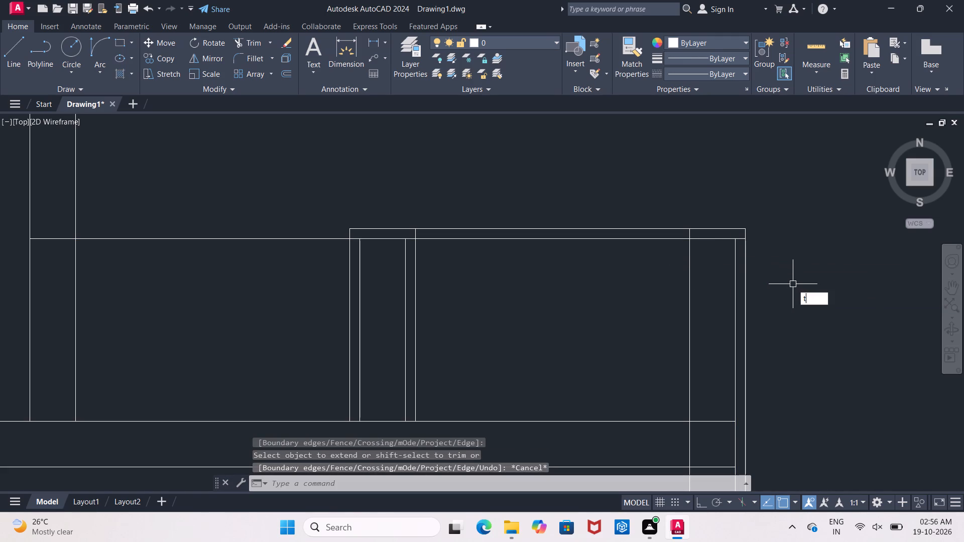
{"action": "key", "text": "space"}
{"action": "key", "text": "space"}
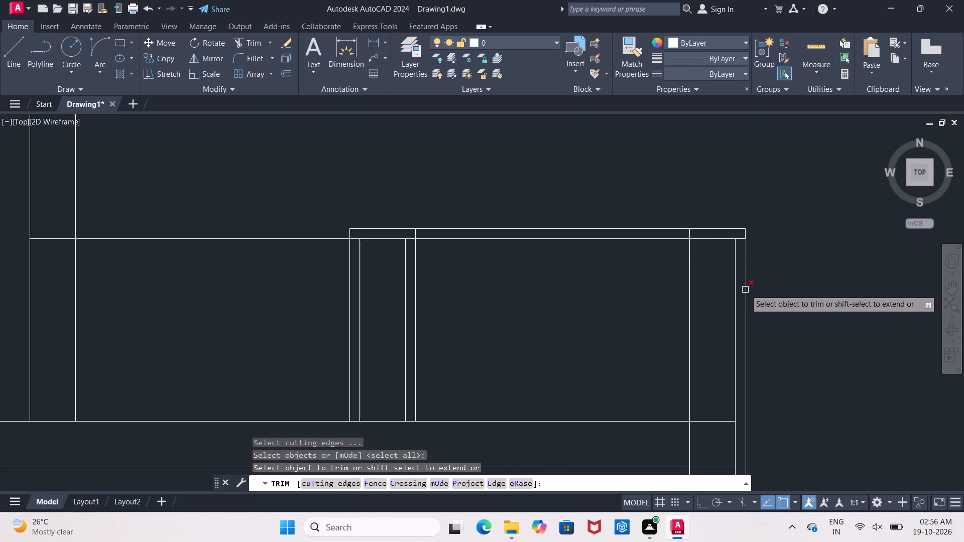
{"action": "left_click", "coordinate": [745, 290]}
{"action": "scroll", "coordinate": [685, 251], "scroll_direction": "up", "scroll_amount": 2}
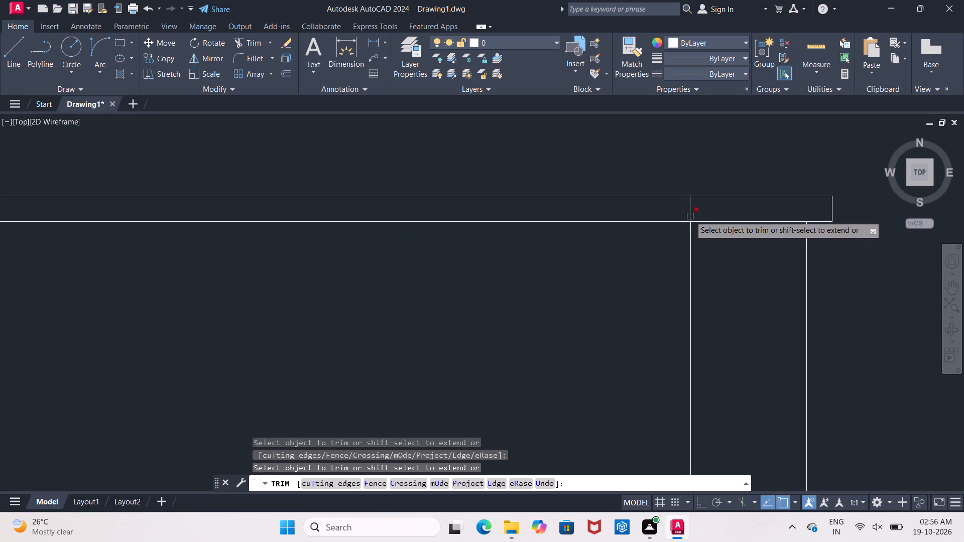
{"action": "left_click", "coordinate": [742, 222]}
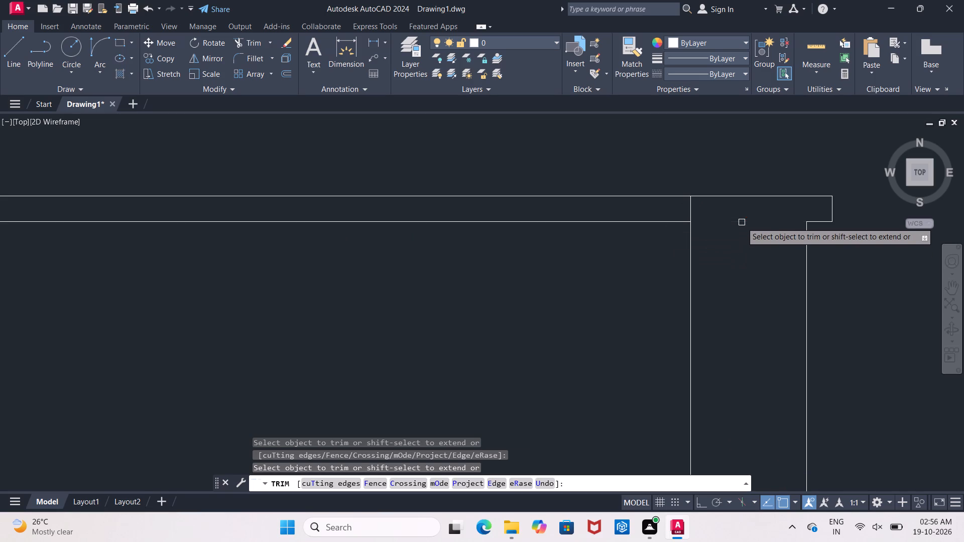
Trim the offset line between the two piers and the parapet top line on both sides of the middle pier.
{"action": "scroll", "coordinate": [750, 228], "scroll_direction": "down", "scroll_amount": 3}
{"action": "left_click", "coordinate": [664, 219]}
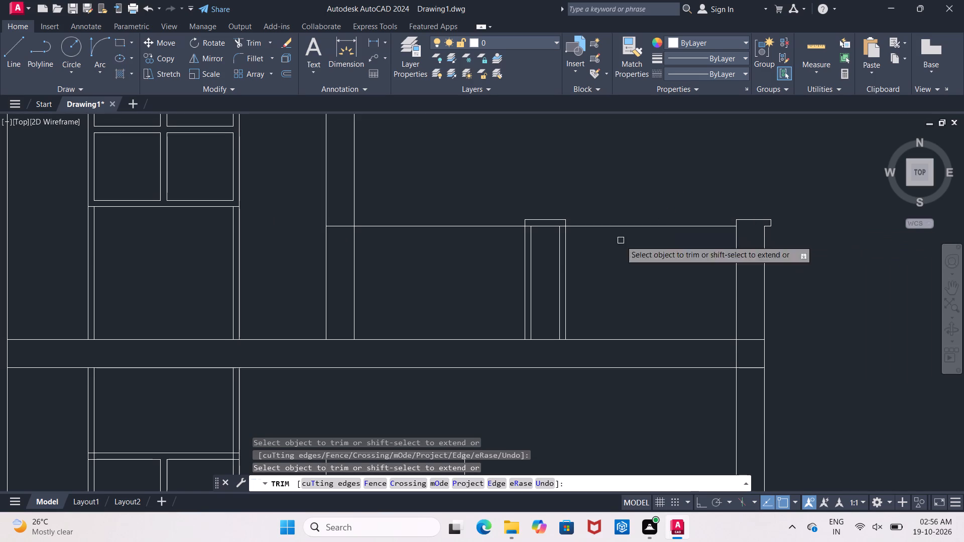
{"action": "scroll", "coordinate": [586, 231], "scroll_direction": "up", "scroll_amount": 1}
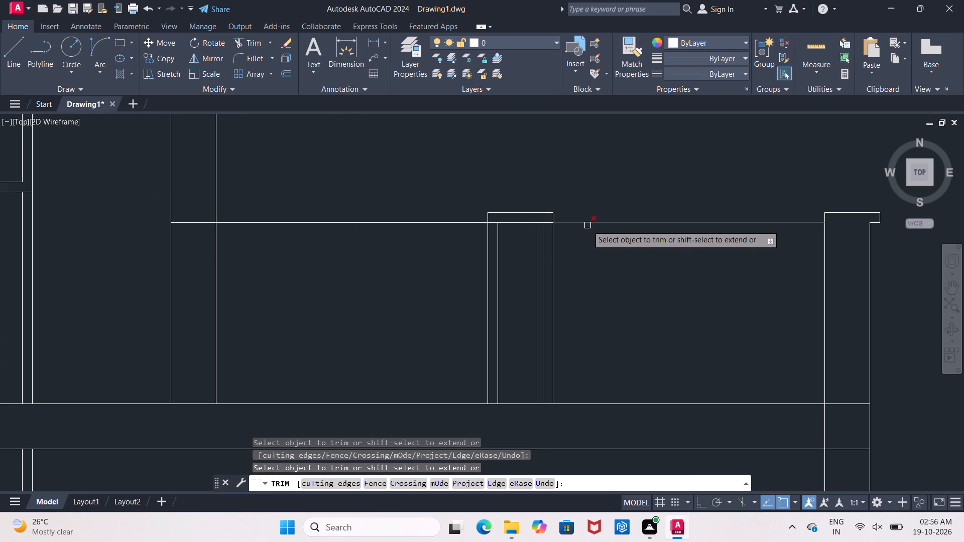
{"action": "left_click", "coordinate": [587, 225]}
{"action": "left_click", "coordinate": [435, 221]}
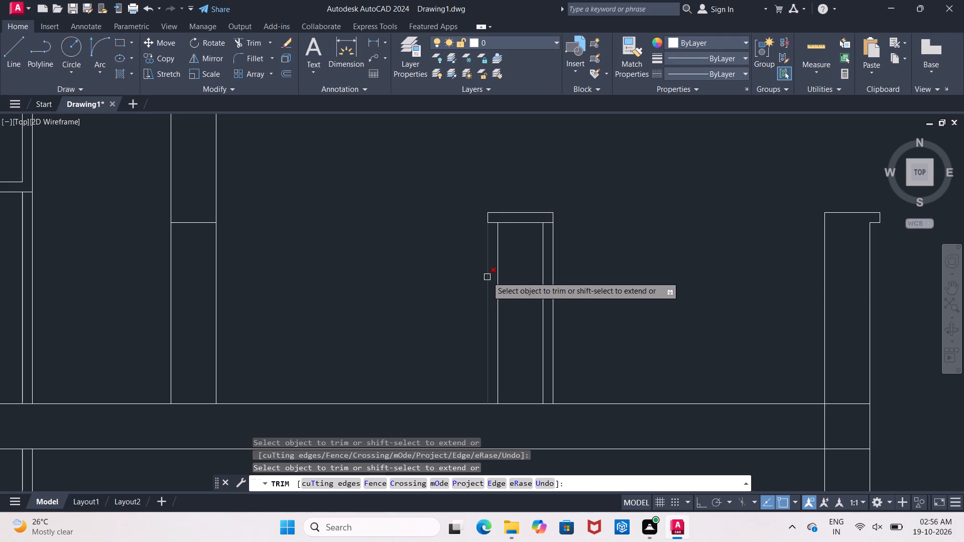
Trim the middle pier's two outer offset lines below its cap.
{"action": "left_click", "coordinate": [487, 277]}
{"action": "left_click", "coordinate": [557, 275]}
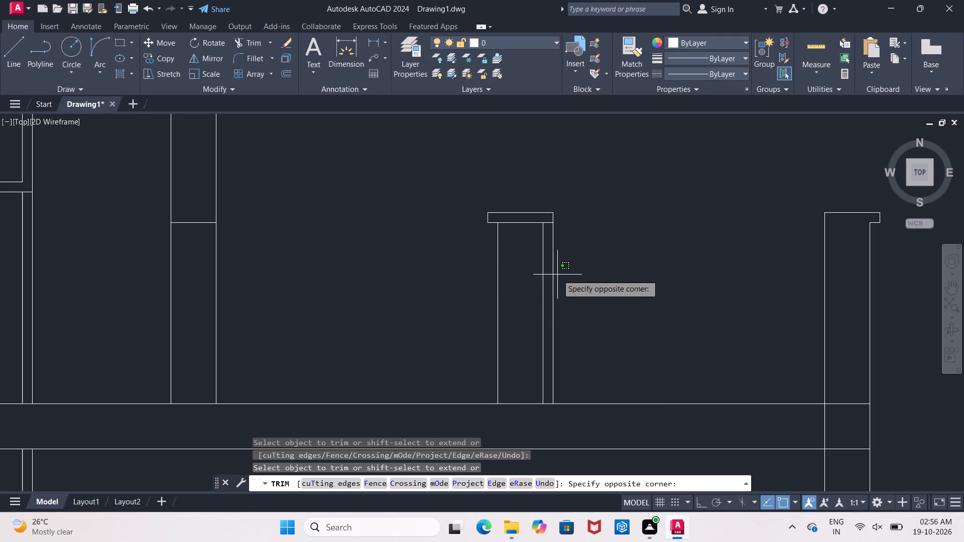
{"action": "left_click", "coordinate": [556, 274]}
{"action": "left_click", "coordinate": [553, 272]}
{"action": "middle_click_drag", "start_coordinate": [684, 260], "coordinate": [503, 241]}
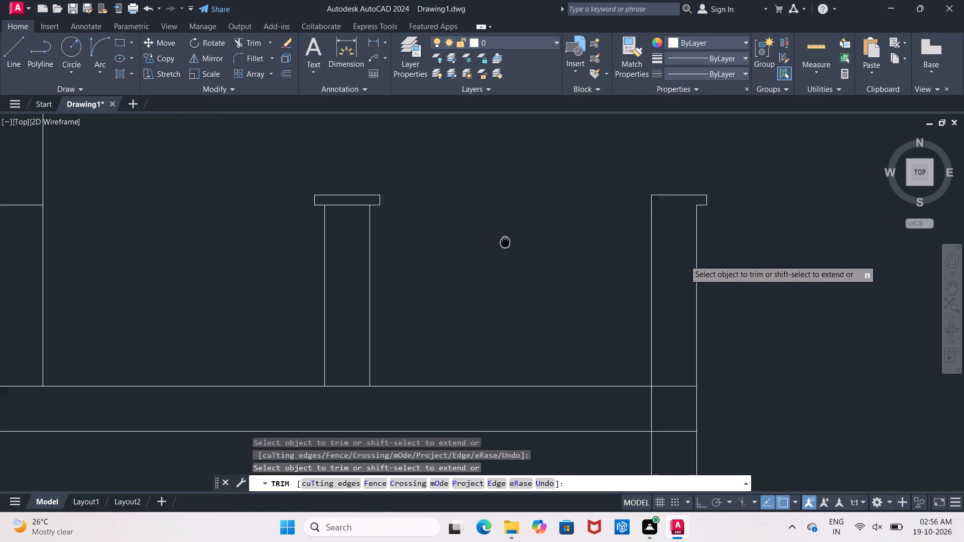
{"action": "middle_click_drag", "start_coordinate": [503, 241], "coordinate": [503, 241]}
{"action": "key", "text": "Escape"}
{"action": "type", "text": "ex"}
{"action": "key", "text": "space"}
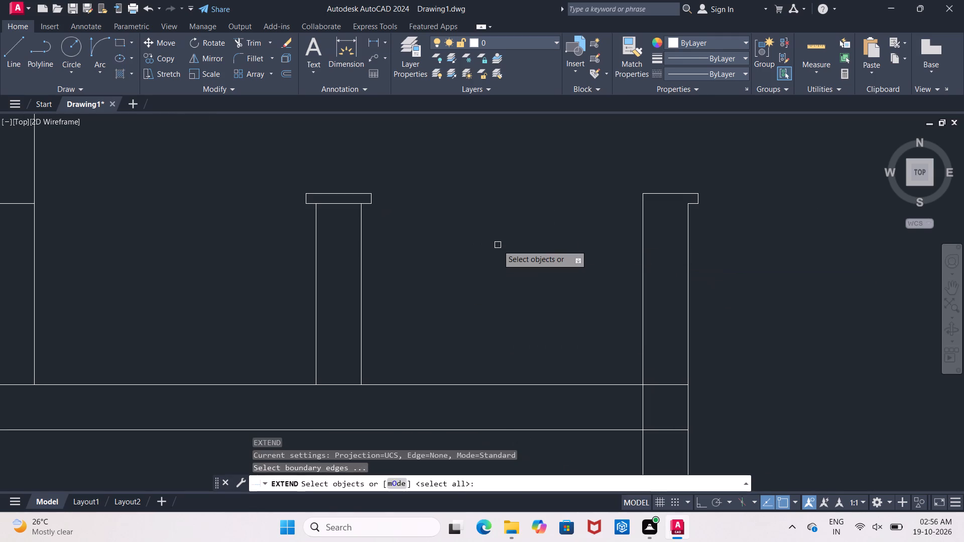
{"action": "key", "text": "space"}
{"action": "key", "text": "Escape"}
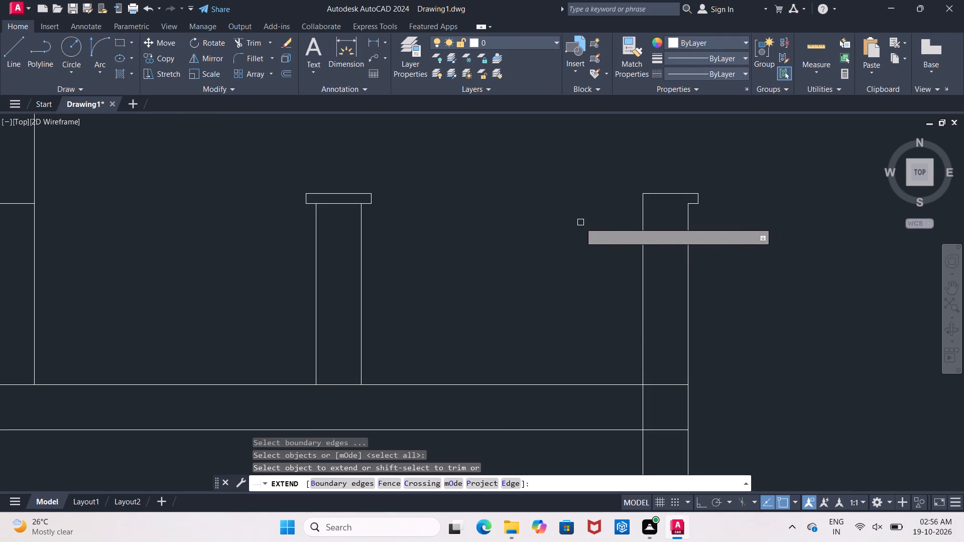
Extend the end pier cap's bottom line across to the pier's inner vertical edge.
{"action": "type", "text": "ex"}
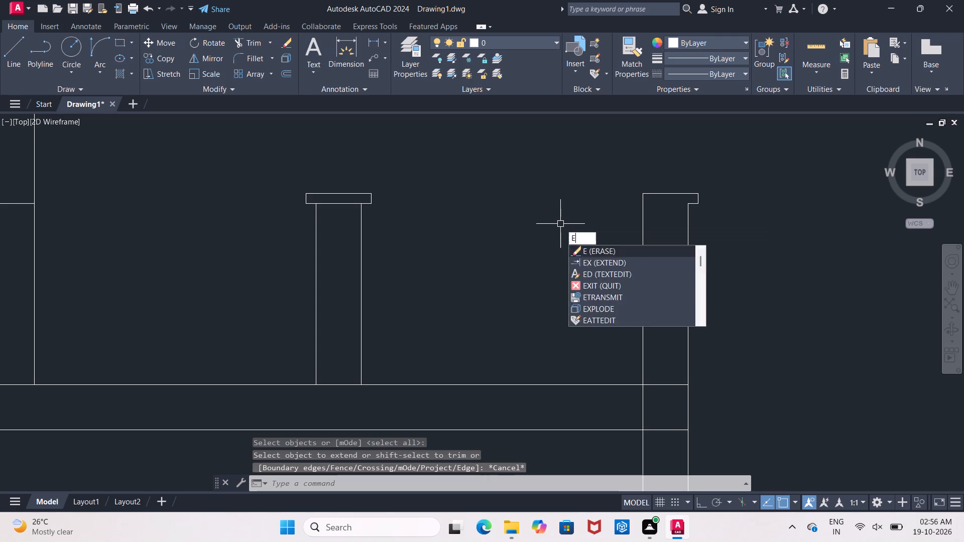
{"action": "key", "text": "space"}
{"action": "key", "text": "space"}
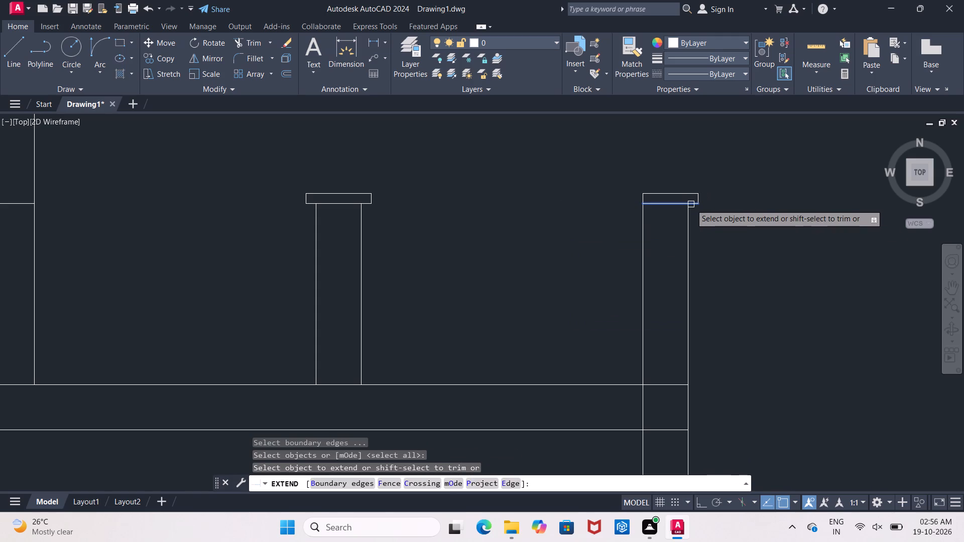
{"action": "left_click", "coordinate": [691, 204]}
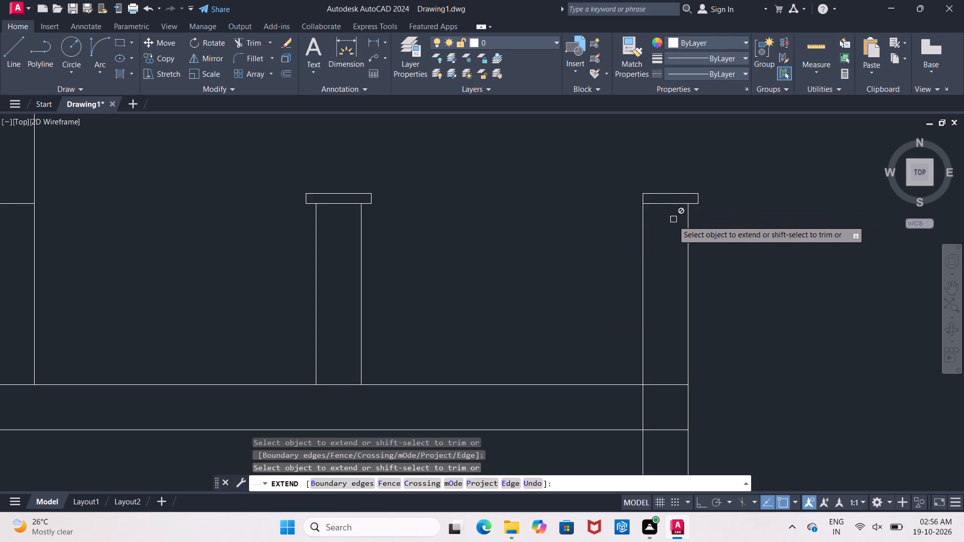
{"action": "key", "text": "Escape"}
Offset the end pier's inner vertical edge 2" toward the middle pier.
{"action": "key", "text": "o"}
{"action": "key", "text": "Return"}
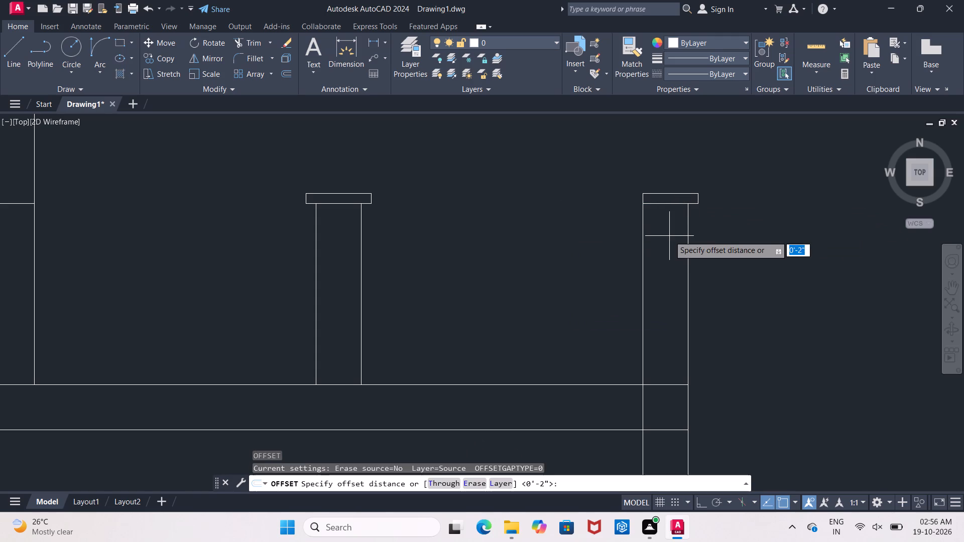
{"action": "type", "text": "2\""}
{"action": "key", "text": "Return"}
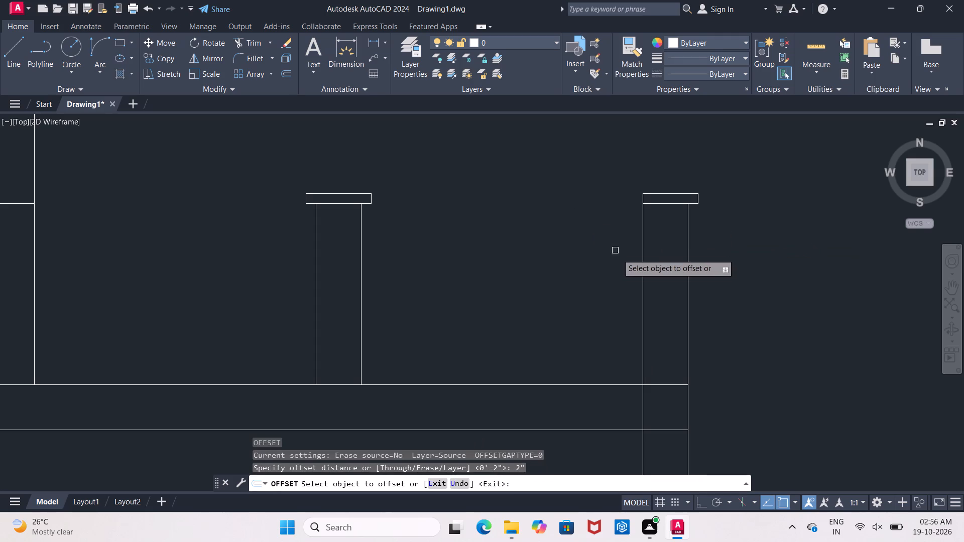
{"action": "left_click", "coordinate": [642, 271]}
{"action": "left_click", "coordinate": [606, 280]}
{"action": "key", "text": "Escape"}
Extend the end pier cap's bottom and top lines to the new 2" offset line.
{"action": "type", "text": "ex"}
{"action": "key", "text": "space"}
{"action": "key", "text": "space"}
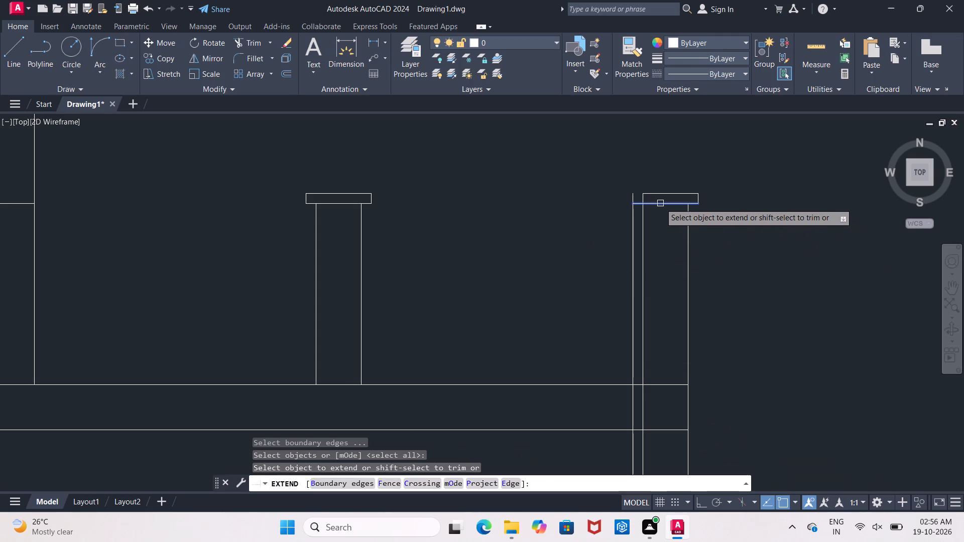
{"action": "left_click", "coordinate": [660, 203]}
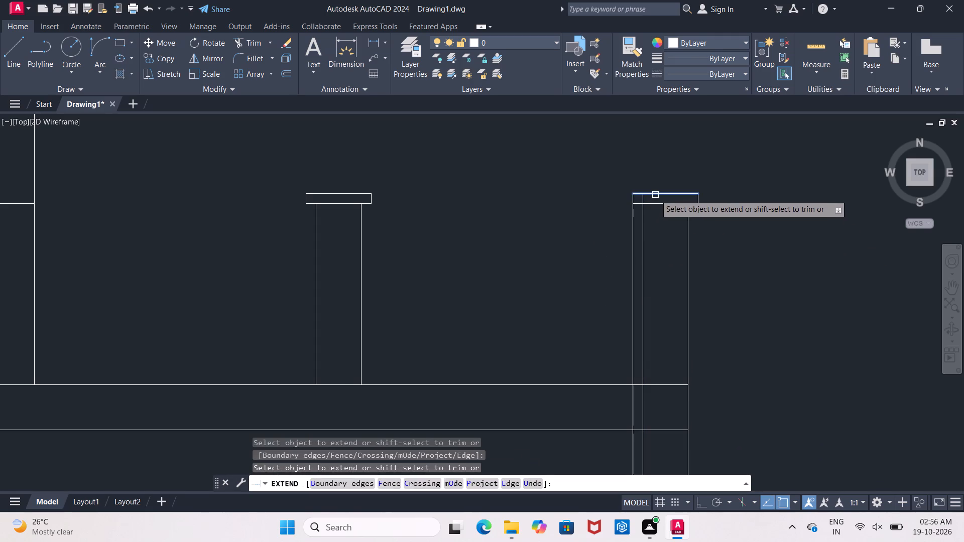
{"action": "left_click", "coordinate": [655, 195]}
{"action": "key", "text": "Escape"}
Trim the end pier's original inner vertical edge between its cap and the roof slab.
{"action": "type", "text": "tr"}
{"action": "key", "text": "space"}
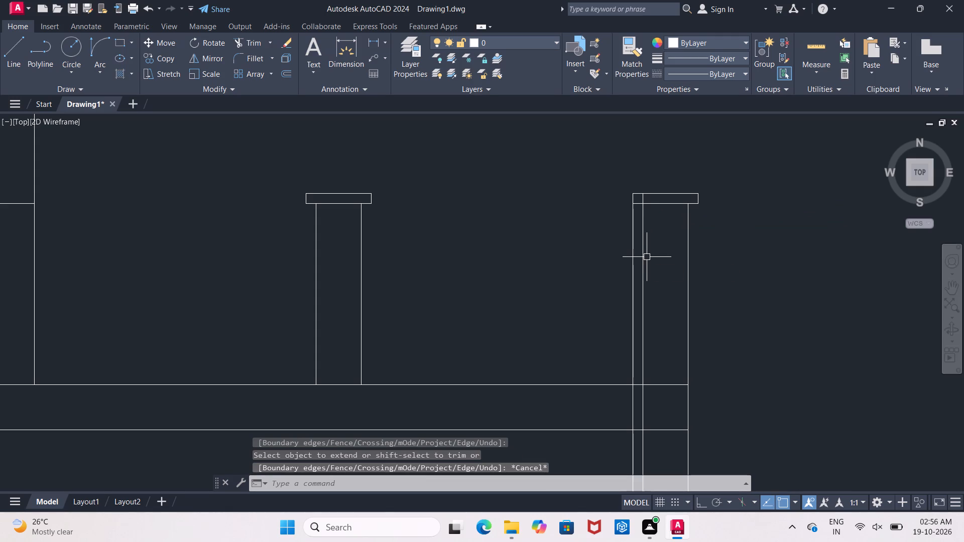
{"action": "key", "text": "space"}
{"action": "left_click", "coordinate": [643, 246]}
{"action": "scroll", "coordinate": [643, 198], "scroll_direction": "up", "scroll_amount": 2}
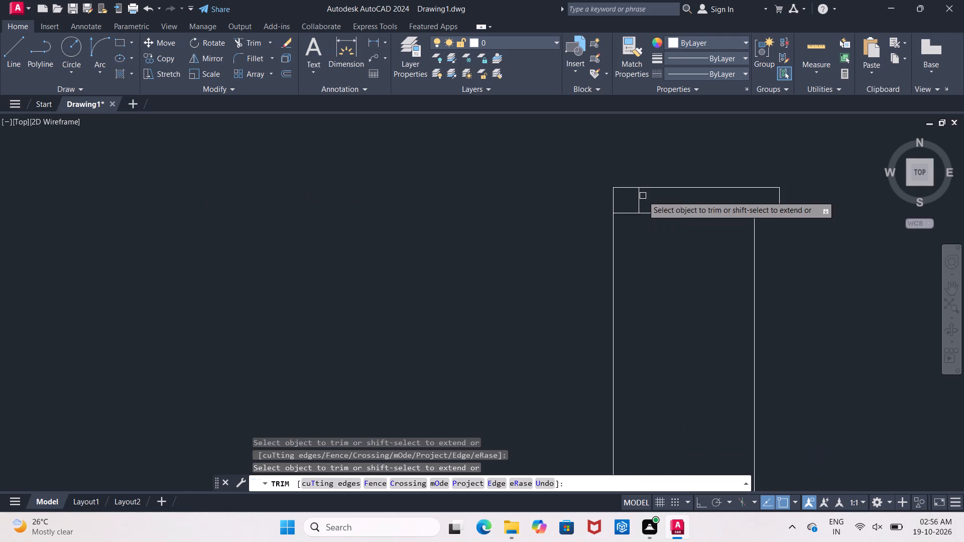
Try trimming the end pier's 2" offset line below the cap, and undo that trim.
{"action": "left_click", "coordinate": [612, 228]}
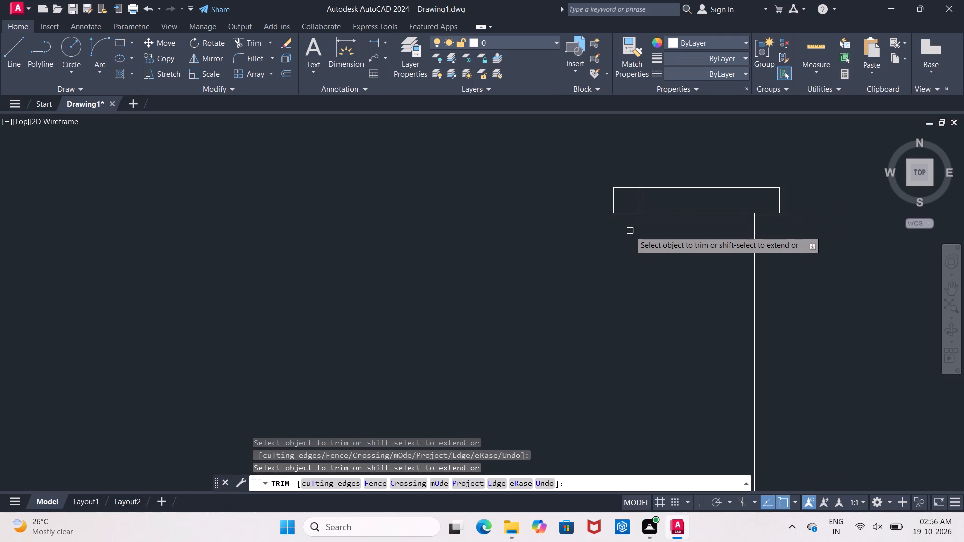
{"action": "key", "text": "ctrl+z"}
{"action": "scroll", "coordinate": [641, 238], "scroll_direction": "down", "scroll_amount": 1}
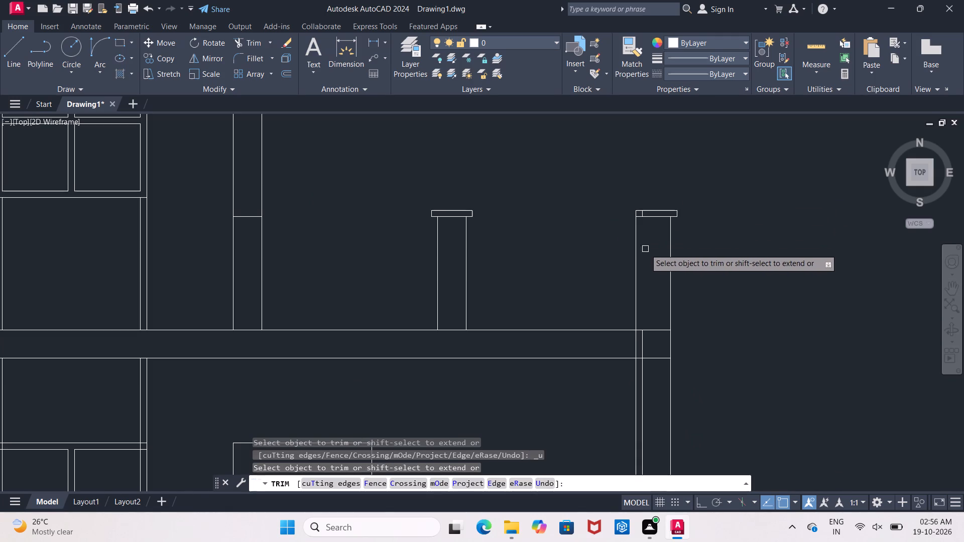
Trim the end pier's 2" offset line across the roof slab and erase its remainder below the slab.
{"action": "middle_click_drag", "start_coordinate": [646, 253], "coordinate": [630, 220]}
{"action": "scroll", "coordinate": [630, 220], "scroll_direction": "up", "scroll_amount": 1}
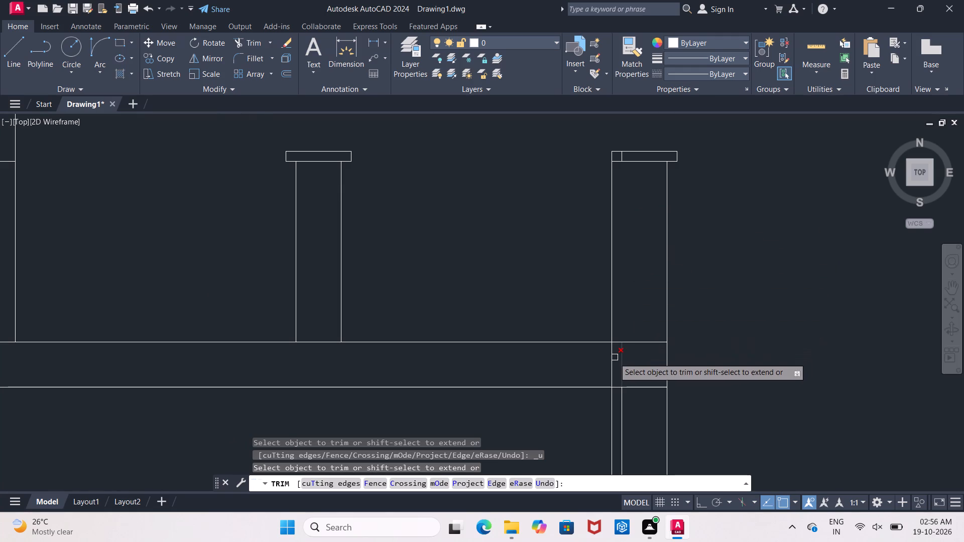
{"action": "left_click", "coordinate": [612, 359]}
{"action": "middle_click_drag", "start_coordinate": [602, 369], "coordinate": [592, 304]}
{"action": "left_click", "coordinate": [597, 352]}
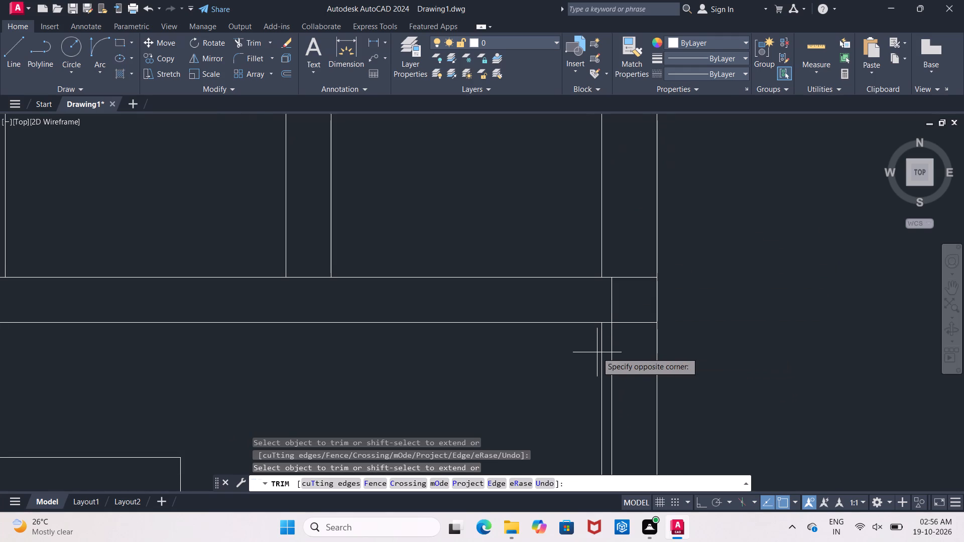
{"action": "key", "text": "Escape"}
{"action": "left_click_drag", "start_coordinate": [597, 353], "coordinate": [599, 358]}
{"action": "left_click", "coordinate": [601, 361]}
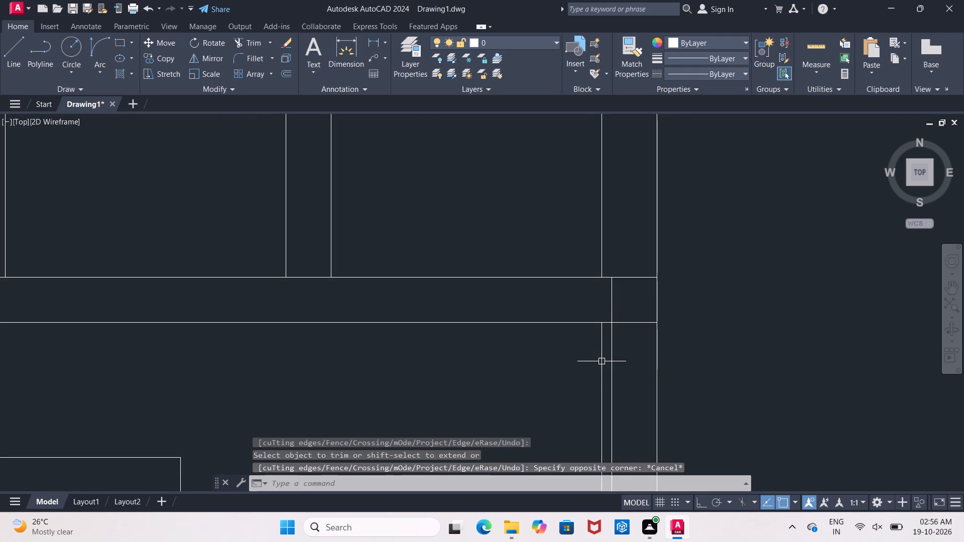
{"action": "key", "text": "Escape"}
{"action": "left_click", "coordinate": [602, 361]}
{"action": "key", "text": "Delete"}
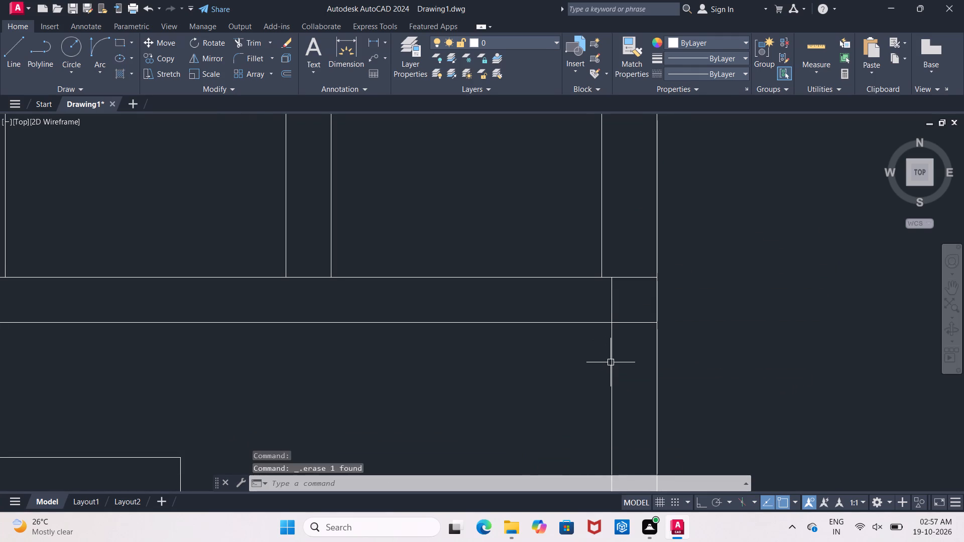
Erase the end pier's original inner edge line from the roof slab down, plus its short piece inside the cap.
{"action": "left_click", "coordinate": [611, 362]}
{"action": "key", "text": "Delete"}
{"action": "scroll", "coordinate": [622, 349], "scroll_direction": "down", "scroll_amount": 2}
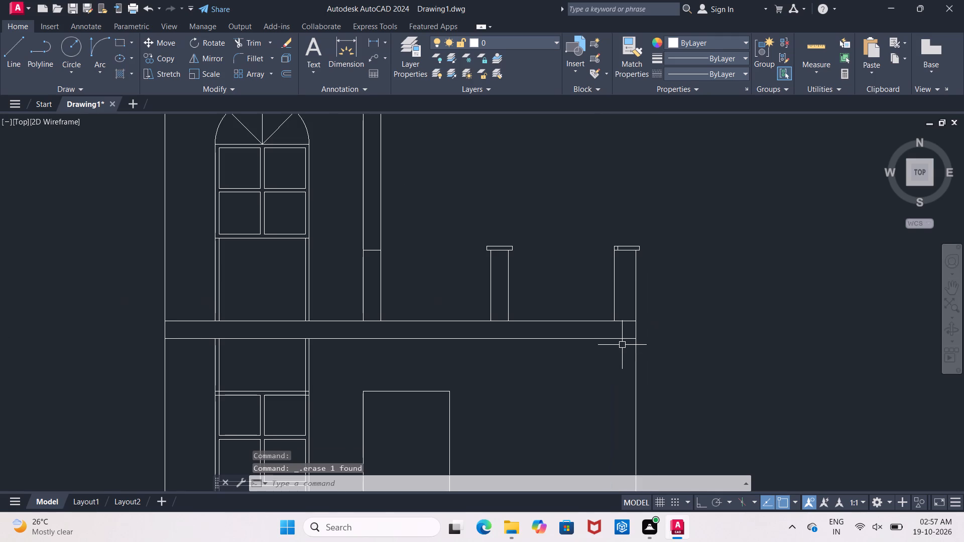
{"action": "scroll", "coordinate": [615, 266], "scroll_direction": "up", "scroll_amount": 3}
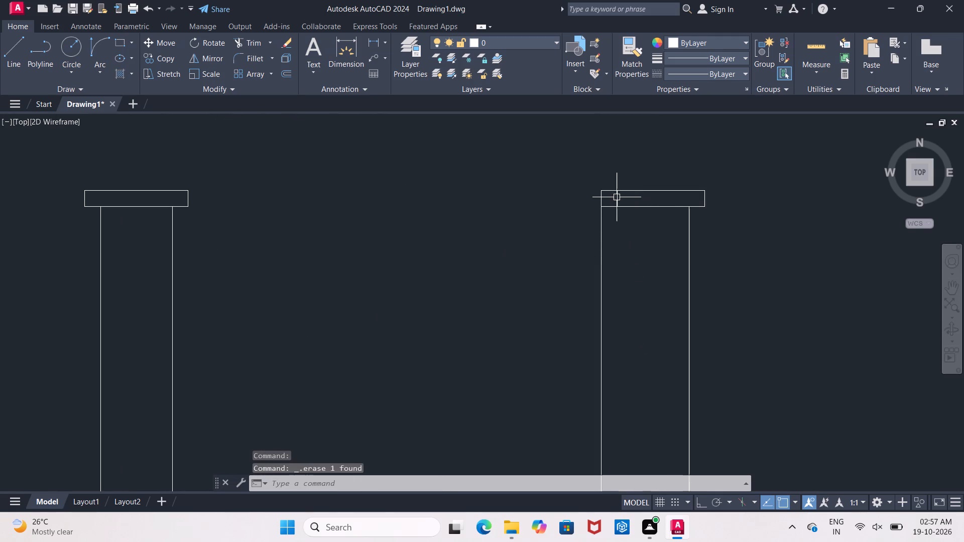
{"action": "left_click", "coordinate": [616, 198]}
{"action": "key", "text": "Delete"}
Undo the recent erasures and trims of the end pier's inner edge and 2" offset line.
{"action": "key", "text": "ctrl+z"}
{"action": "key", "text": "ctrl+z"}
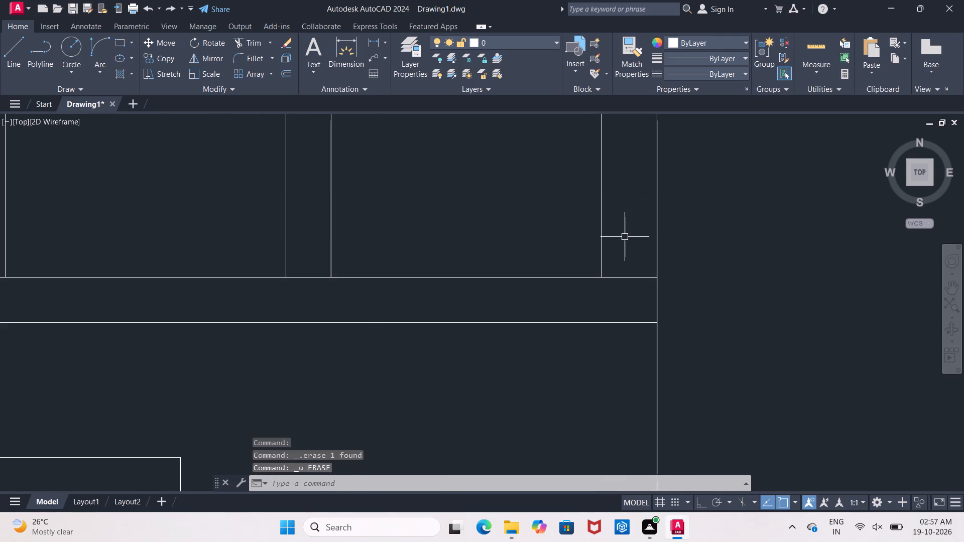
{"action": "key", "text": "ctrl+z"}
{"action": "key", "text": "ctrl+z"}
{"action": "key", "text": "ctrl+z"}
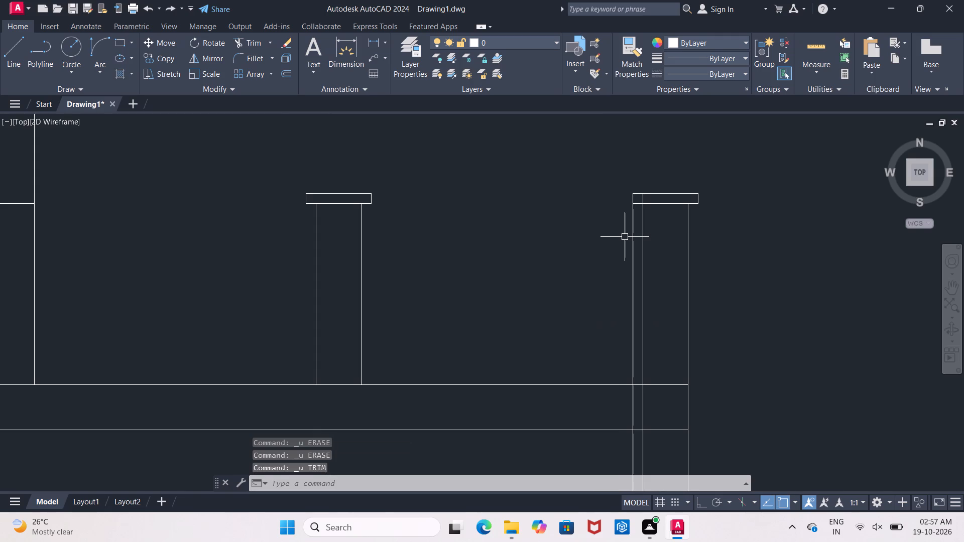
Trim the 2" offset line between the end pier's cap and the roof slab, and the inner edge inside the cap.
{"action": "type", "text": "tr"}
{"action": "key", "text": "space"}
{"action": "key", "text": "space"}
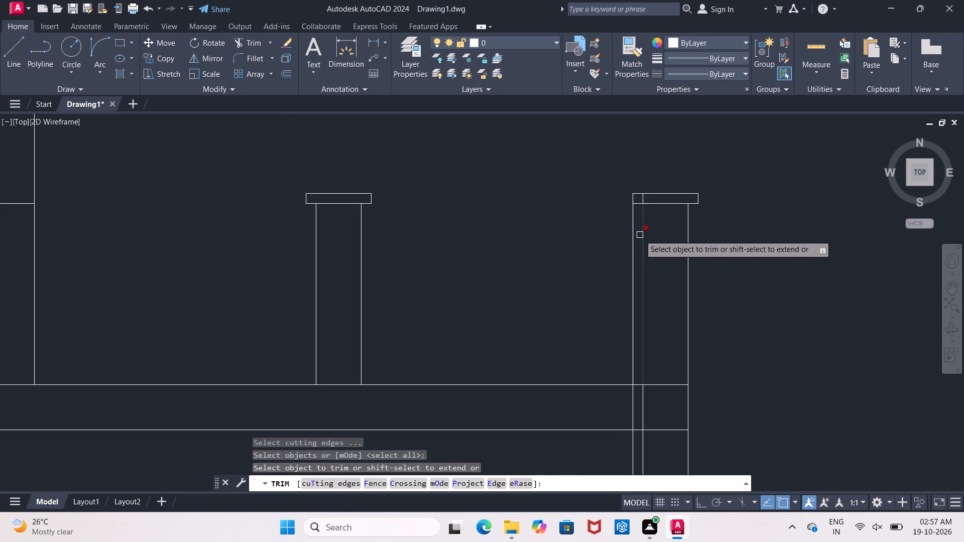
{"action": "left_click", "coordinate": [633, 240]}
{"action": "scroll", "coordinate": [641, 206], "scroll_direction": "up", "scroll_amount": 2}
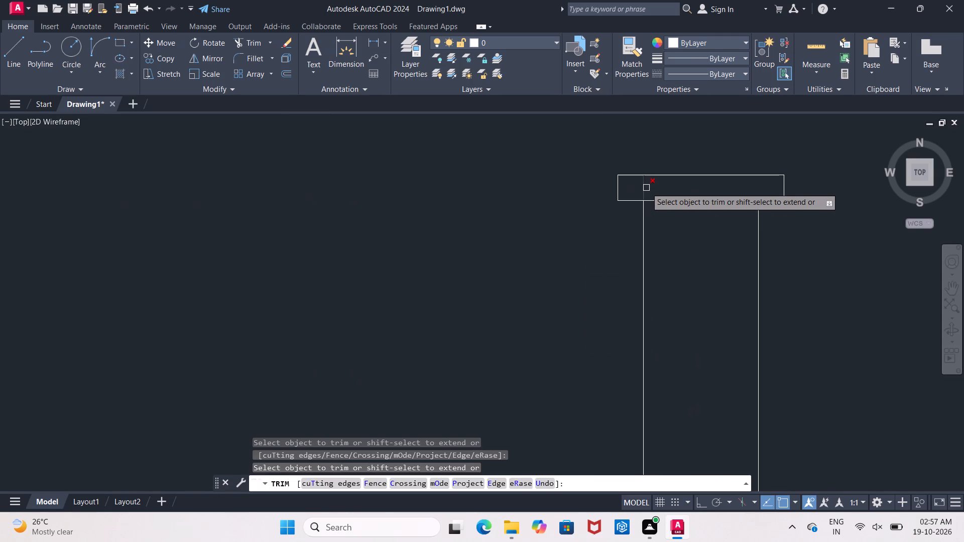
{"action": "left_click", "coordinate": [646, 188]}
{"action": "scroll", "coordinate": [646, 188], "scroll_direction": "down", "scroll_amount": 3}
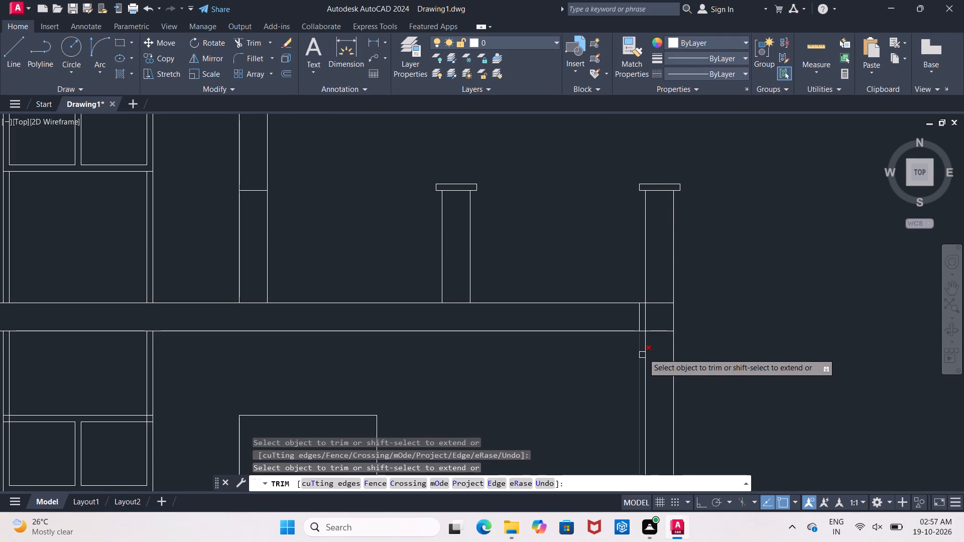
{"action": "middle_click_drag", "start_coordinate": [643, 341], "coordinate": [649, 262]}
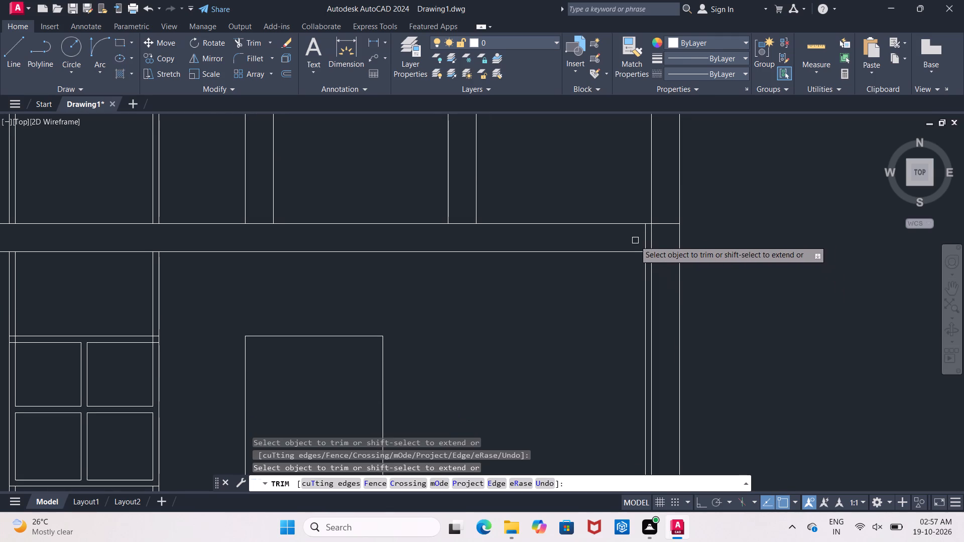
Erase the remaining 2" offset line running down from the top of the roof slab.
{"action": "key", "text": "Escape"}
{"action": "left_click", "coordinate": [646, 235]}
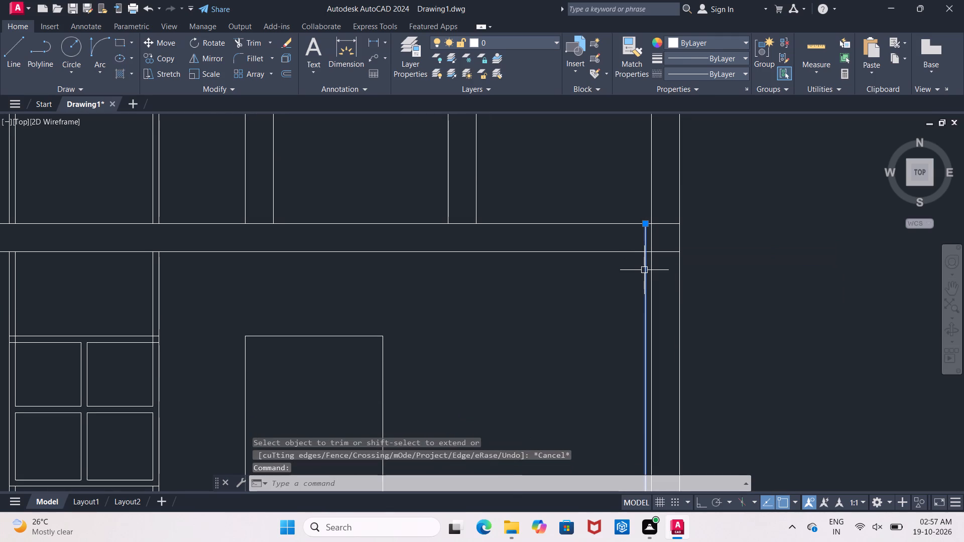
{"action": "key", "text": "Delete"}
{"action": "scroll", "coordinate": [644, 269], "scroll_direction": "down", "scroll_amount": 3}
{"action": "scroll", "coordinate": [645, 276], "scroll_direction": "up", "scroll_amount": 2}
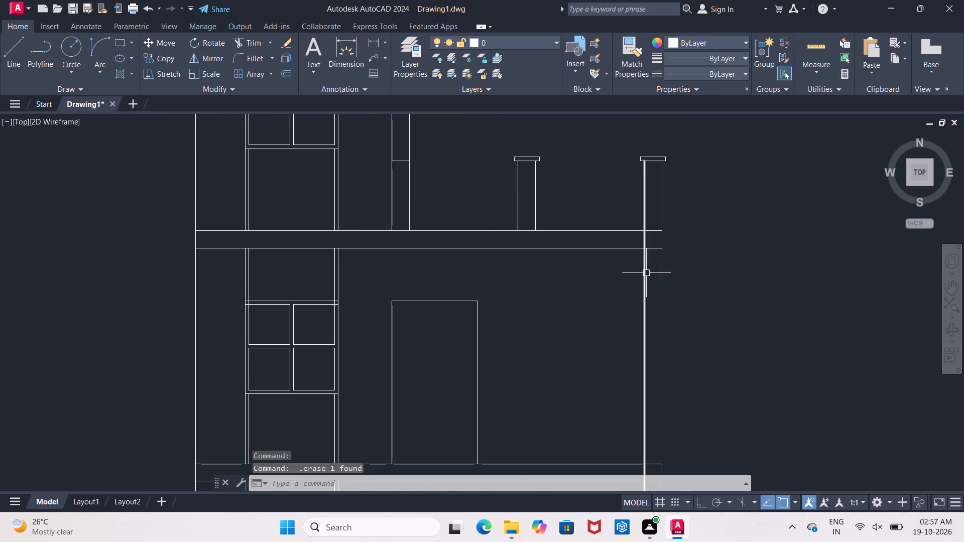
Trim the end pier's inner edge line out of the two storeys' wall areas below the roof slab.
{"action": "middle_click_drag", "start_coordinate": [646, 273], "coordinate": [607, 287]}
{"action": "scroll", "coordinate": [574, 305], "scroll_direction": "down", "scroll_amount": 1}
{"action": "middle_click_drag", "start_coordinate": [574, 305], "coordinate": [575, 133]}
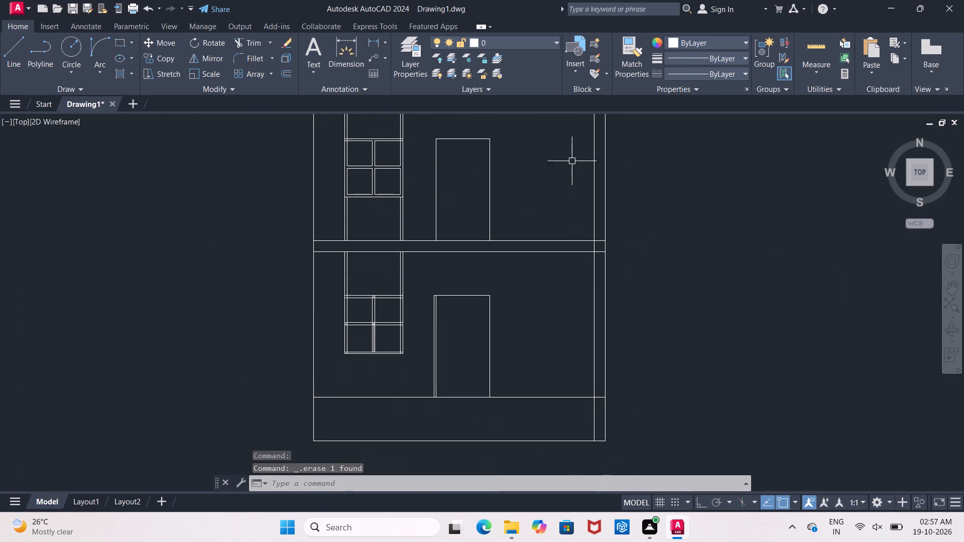
{"action": "middle_click_drag", "start_coordinate": [572, 173], "coordinate": [532, 252]}
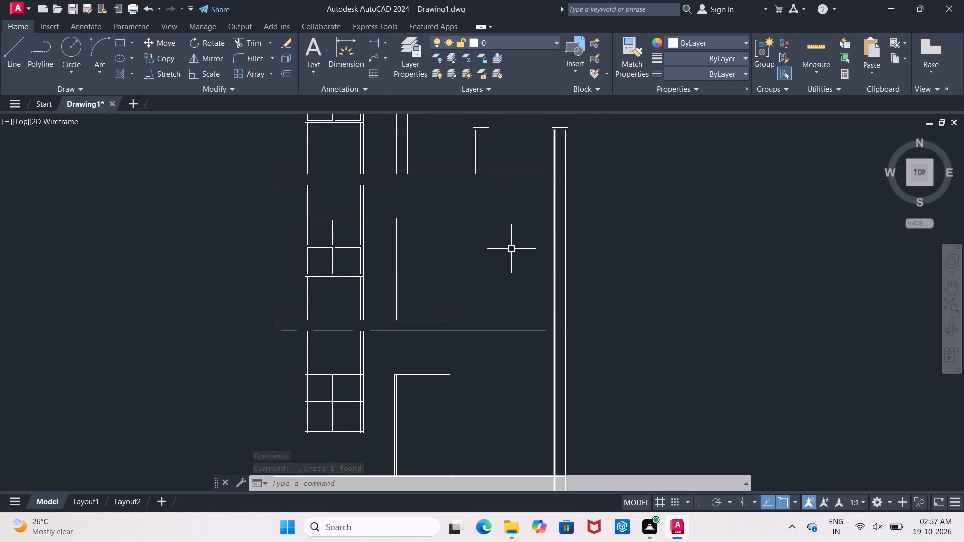
{"action": "key", "text": "Escape"}
{"action": "type", "text": "tr"}
{"action": "key", "text": "space"}
{"action": "key", "text": "space"}
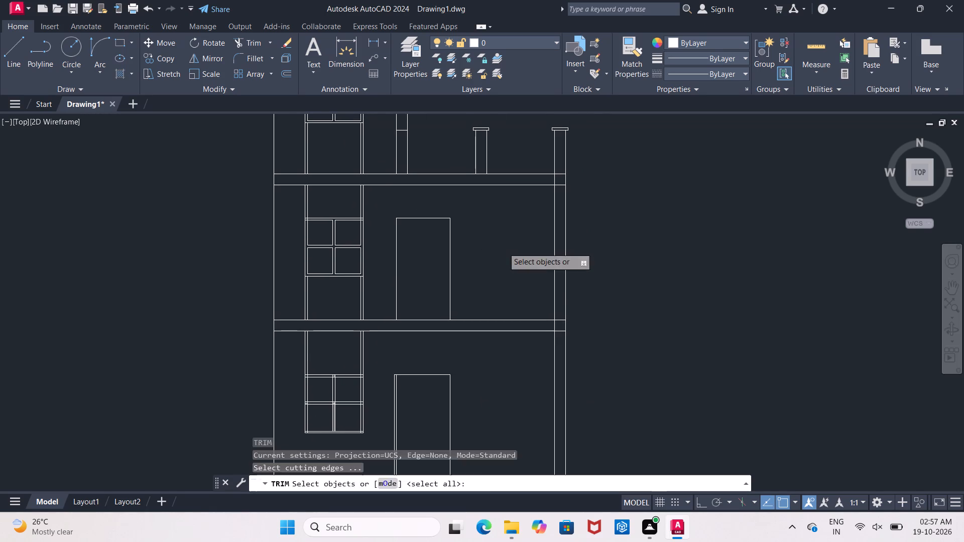
{"action": "left_click", "coordinate": [552, 224]}
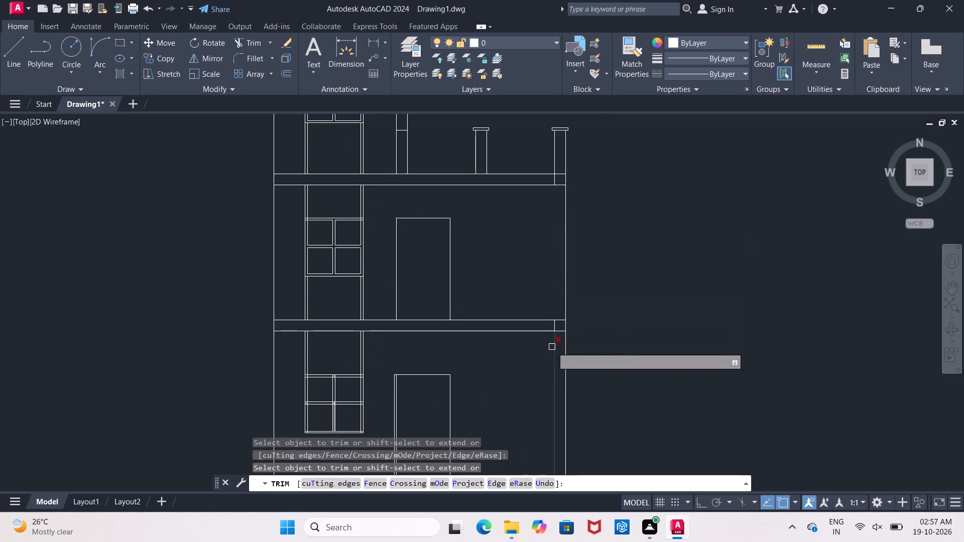
{"action": "left_click", "coordinate": [552, 347]}
{"action": "scroll", "coordinate": [552, 347], "scroll_direction": "down", "scroll_amount": 1}
{"action": "middle_click_drag", "start_coordinate": [552, 347], "coordinate": [568, 256]}
{"action": "left_click", "coordinate": [568, 353]}
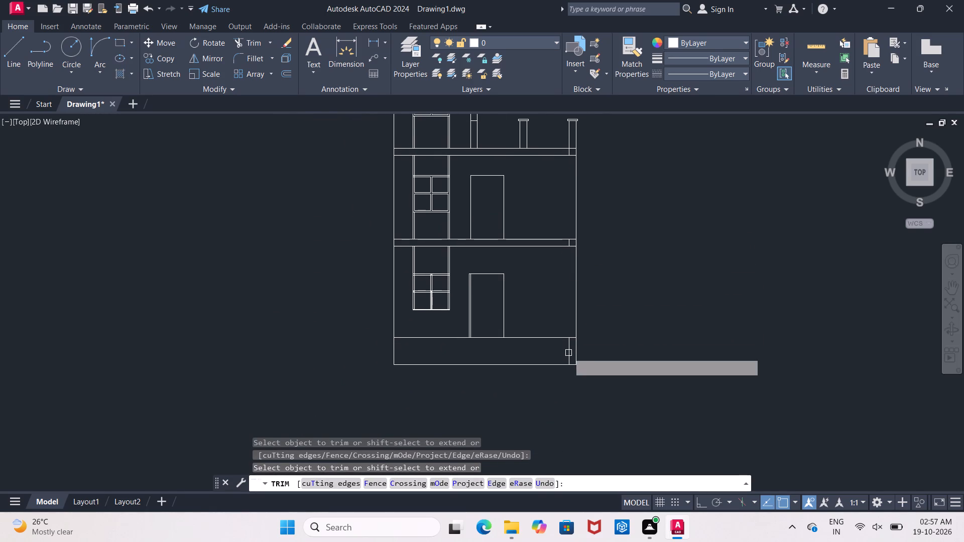
{"action": "key", "text": "Escape"}
Erase the leftover pieces of the pier's inner edge line in the plinth and the intermediate floor slab.
{"action": "left_click", "coordinate": [568, 353]}
{"action": "key", "text": "Delete"}
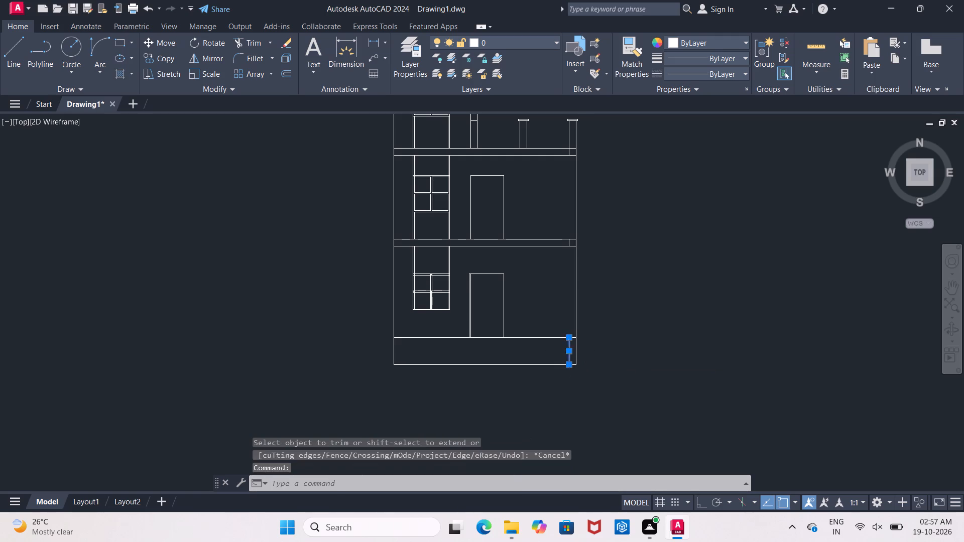
{"action": "scroll", "coordinate": [571, 244], "scroll_direction": "up", "scroll_amount": 3}
{"action": "left_click", "coordinate": [562, 244]}
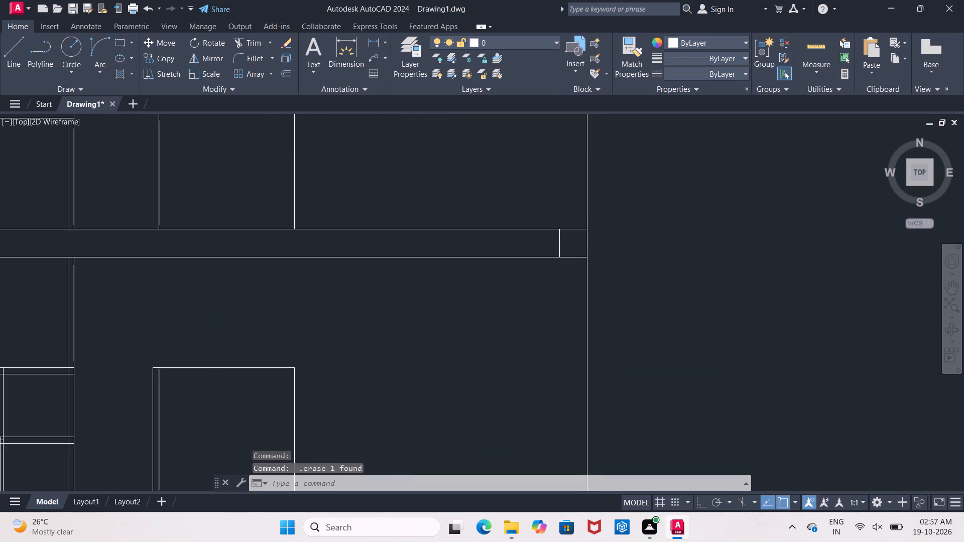
{"action": "key", "text": "Delete"}
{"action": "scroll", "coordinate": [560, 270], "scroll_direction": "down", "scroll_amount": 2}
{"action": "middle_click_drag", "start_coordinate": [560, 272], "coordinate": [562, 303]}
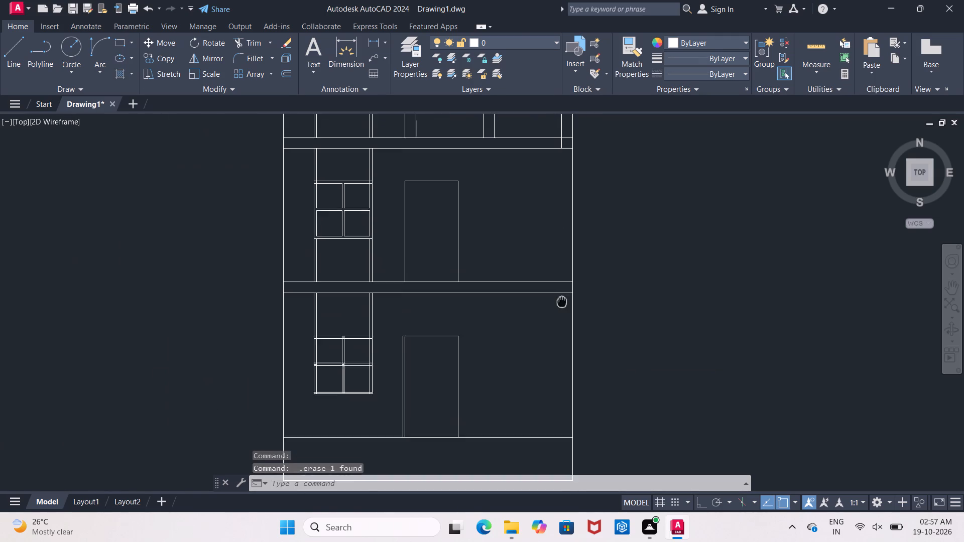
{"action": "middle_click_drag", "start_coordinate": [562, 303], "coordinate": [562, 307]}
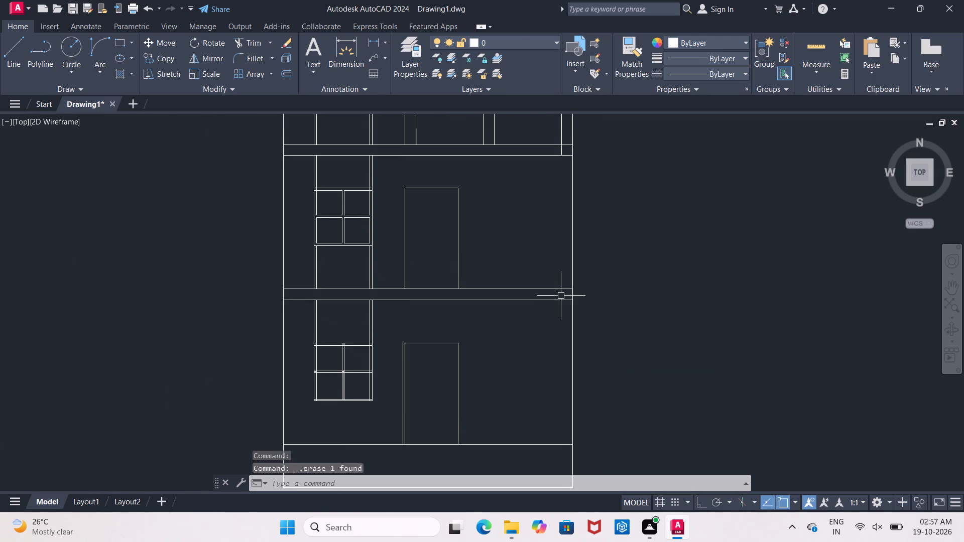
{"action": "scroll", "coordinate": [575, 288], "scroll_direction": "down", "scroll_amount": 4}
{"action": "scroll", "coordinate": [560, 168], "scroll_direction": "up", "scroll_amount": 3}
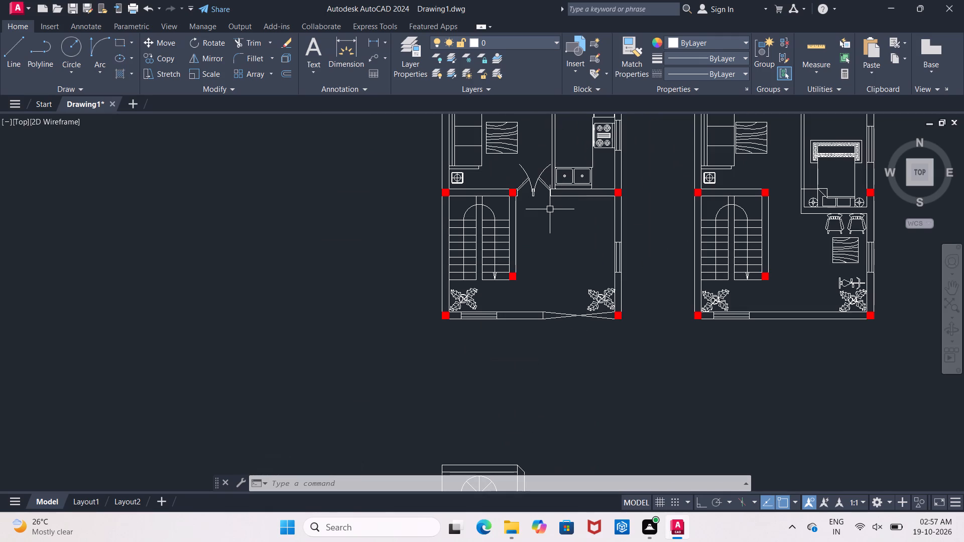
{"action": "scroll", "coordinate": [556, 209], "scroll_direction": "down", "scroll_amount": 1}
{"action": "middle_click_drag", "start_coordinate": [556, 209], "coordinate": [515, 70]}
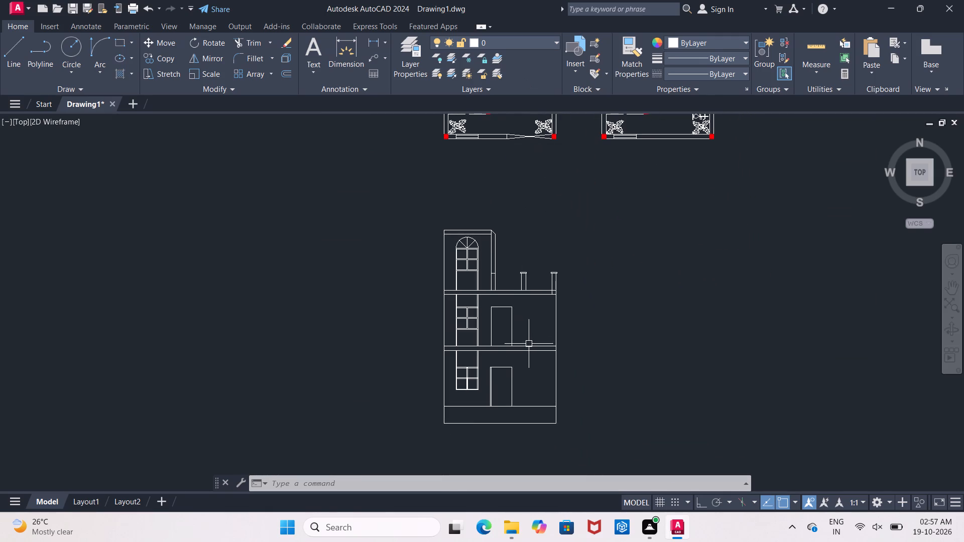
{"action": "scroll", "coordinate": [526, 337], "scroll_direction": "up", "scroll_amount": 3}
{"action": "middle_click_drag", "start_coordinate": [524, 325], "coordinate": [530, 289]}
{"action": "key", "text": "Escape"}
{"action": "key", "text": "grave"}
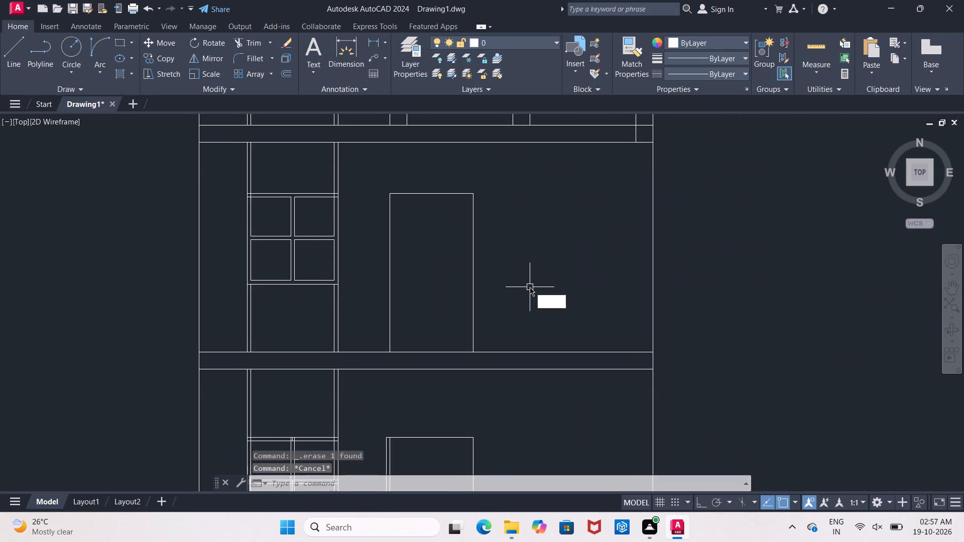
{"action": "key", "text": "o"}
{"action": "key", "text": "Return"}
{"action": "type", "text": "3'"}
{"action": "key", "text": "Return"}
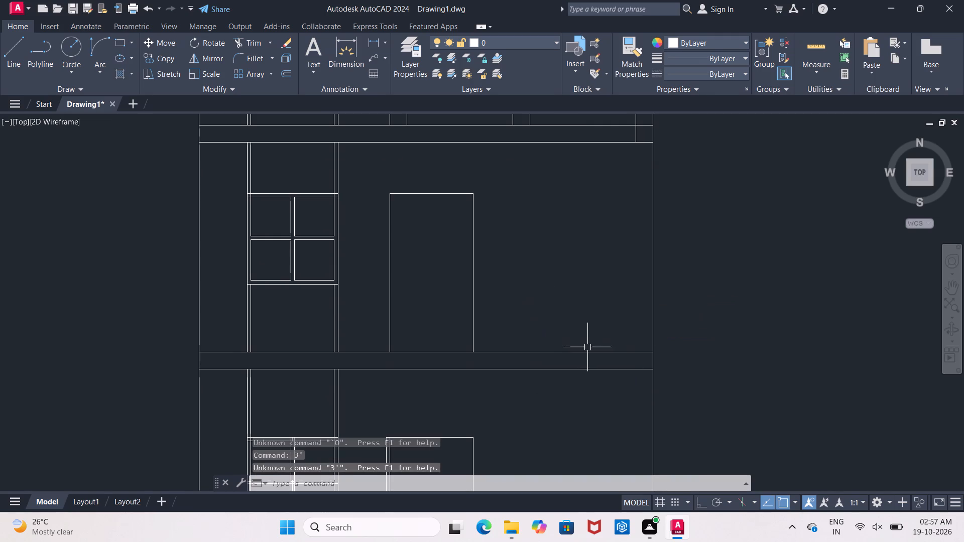
Offset the top line of the intermediate floor slab 3' upward across the upper storey.
{"action": "key", "text": "Escape"}
{"action": "key", "text": "o"}
{"action": "key", "text": "Return"}
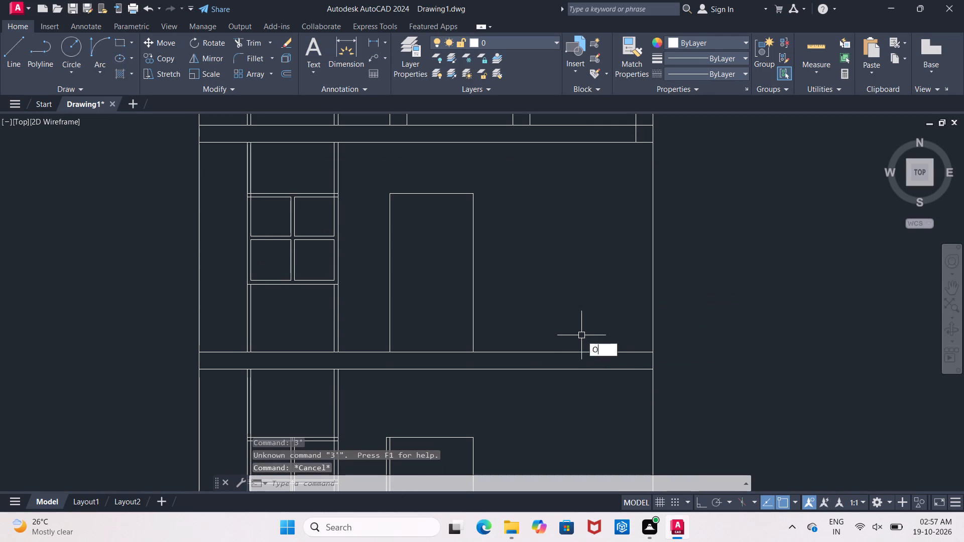
{"action": "type", "text": "3'"}
{"action": "key", "text": "Return"}
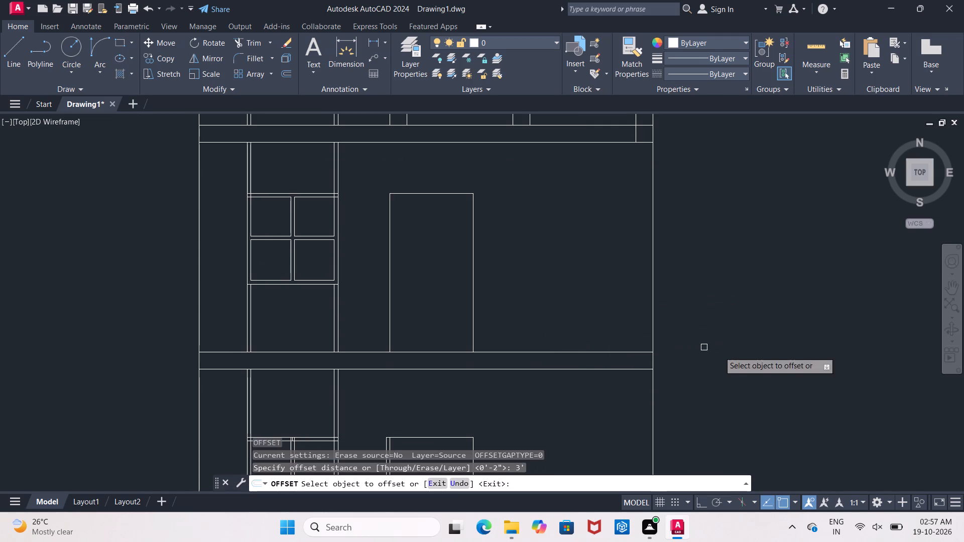
{"action": "left_click", "coordinate": [586, 352]}
{"action": "left_click", "coordinate": [588, 314]}
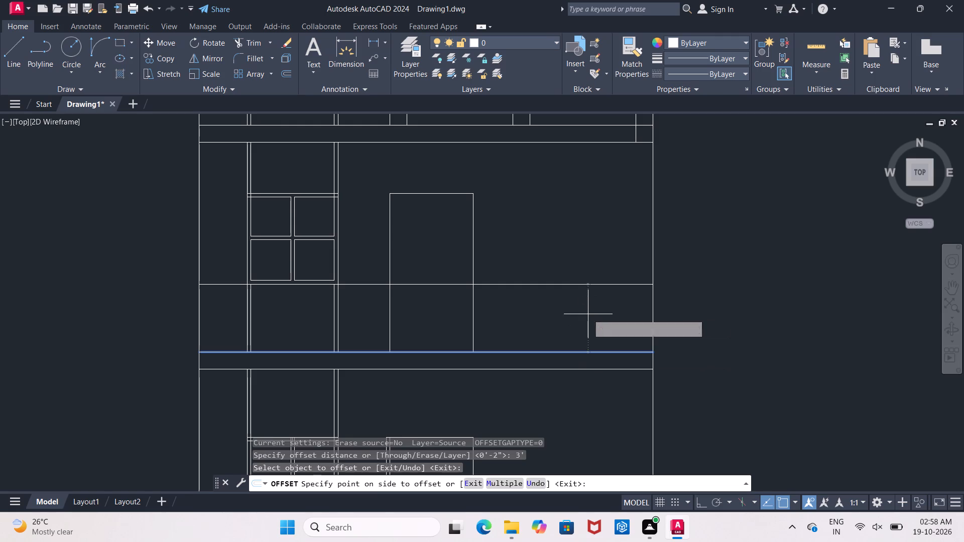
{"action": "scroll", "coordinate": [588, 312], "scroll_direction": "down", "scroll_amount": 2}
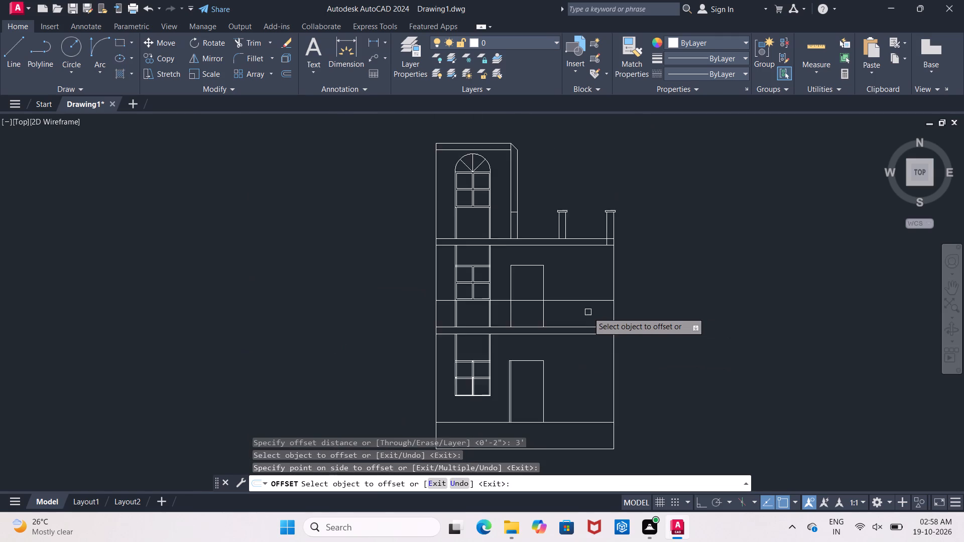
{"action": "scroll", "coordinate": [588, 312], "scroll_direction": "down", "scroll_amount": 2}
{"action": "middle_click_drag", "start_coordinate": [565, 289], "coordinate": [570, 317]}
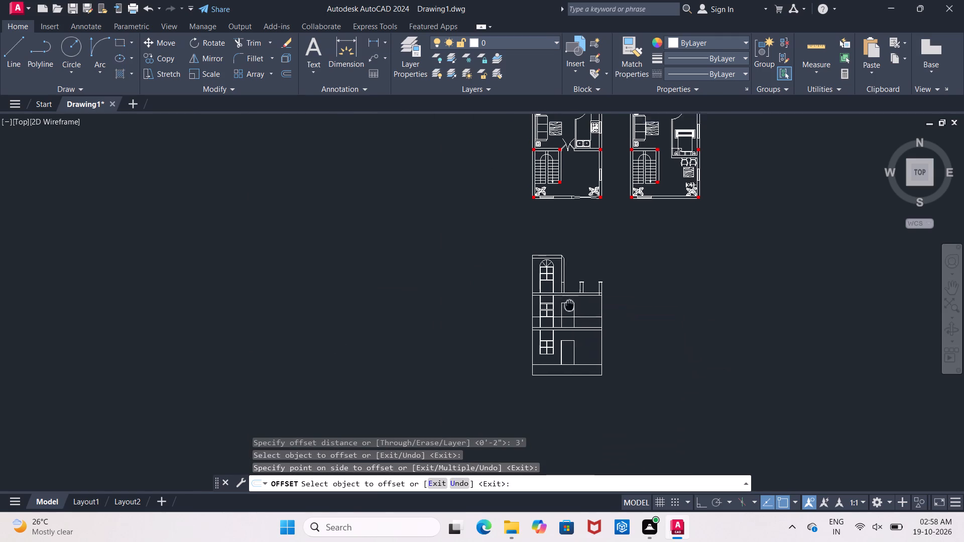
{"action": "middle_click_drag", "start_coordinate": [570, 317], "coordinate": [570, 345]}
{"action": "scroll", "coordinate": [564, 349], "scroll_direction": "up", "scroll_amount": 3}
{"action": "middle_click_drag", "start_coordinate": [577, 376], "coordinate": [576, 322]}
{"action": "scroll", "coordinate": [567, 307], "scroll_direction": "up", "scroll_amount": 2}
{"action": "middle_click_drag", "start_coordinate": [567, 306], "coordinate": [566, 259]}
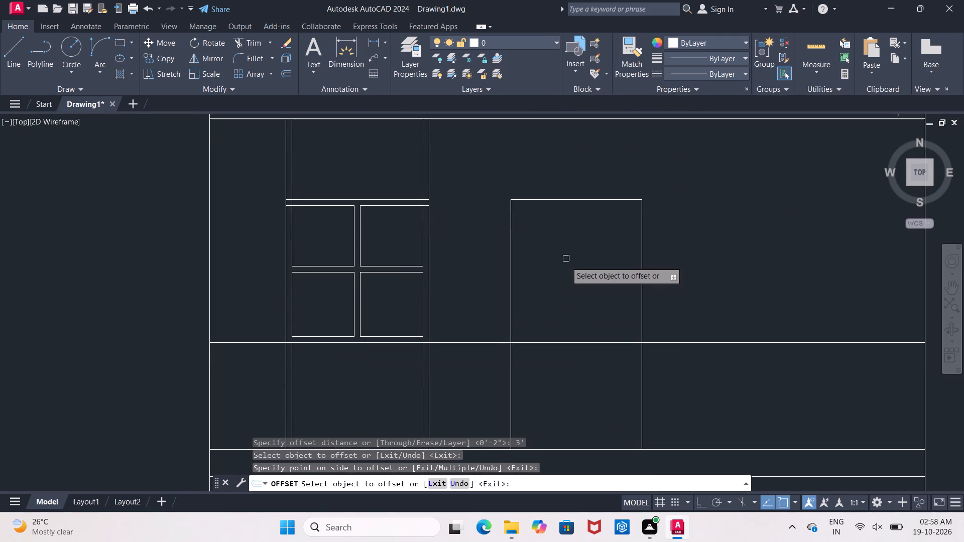
Trim the upper storey's rectangular opening so both side lines end at the line 3' above the intermediate floor slab.
{"action": "key", "text": "Escape"}
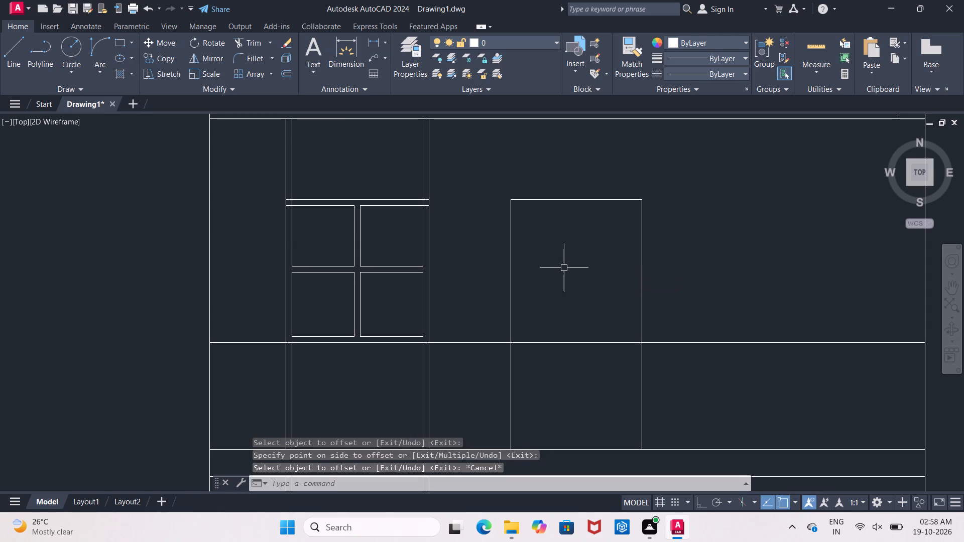
{"action": "type", "text": "tr"}
{"action": "key", "text": "space"}
{"action": "key", "text": "space"}
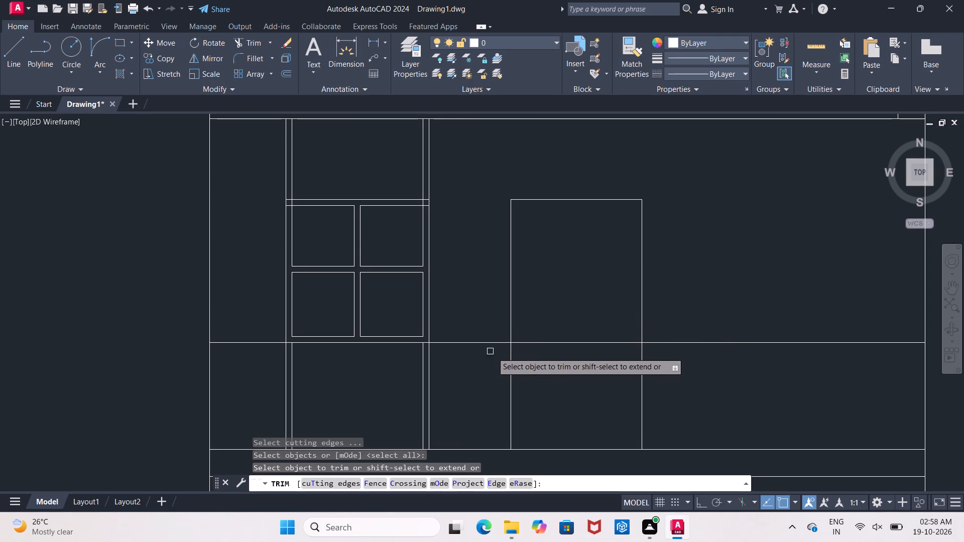
{"action": "left_click", "coordinate": [506, 362]}
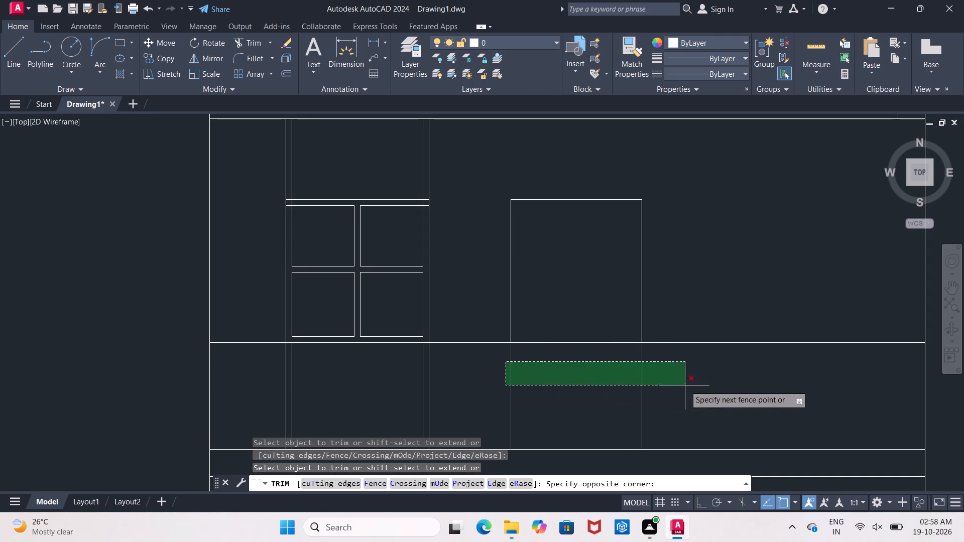
{"action": "left_click", "coordinate": [685, 385]}
{"action": "scroll", "coordinate": [689, 385], "scroll_direction": "down", "scroll_amount": 1}
{"action": "middle_click_drag", "start_coordinate": [689, 385], "coordinate": [623, 170]}
{"action": "scroll", "coordinate": [627, 172], "scroll_direction": "down", "scroll_amount": 2}
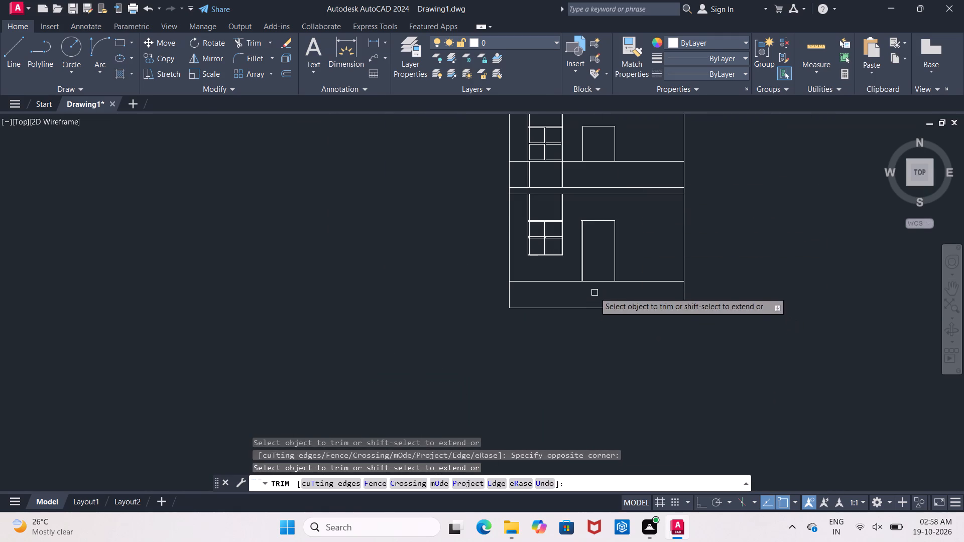
{"action": "middle_click_drag", "start_coordinate": [613, 198], "coordinate": [590, 287]}
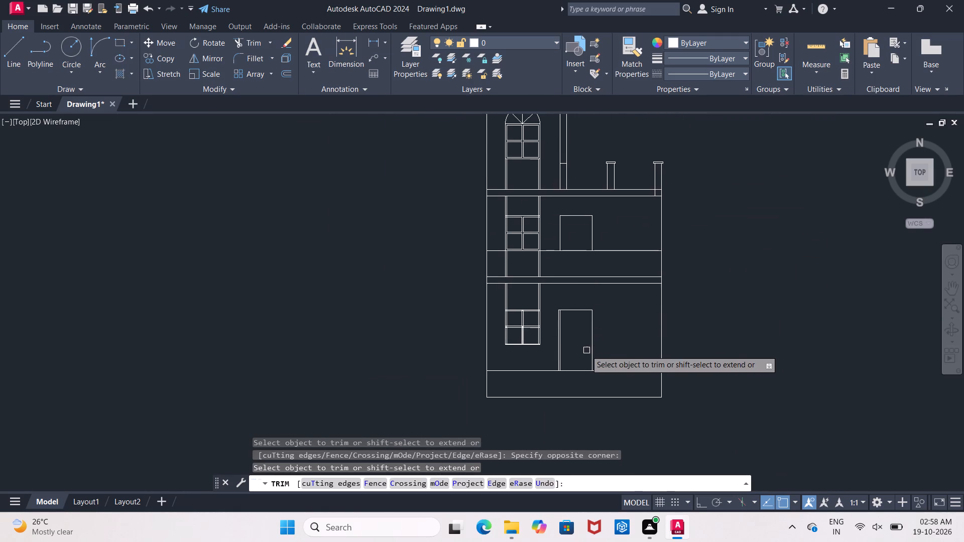
{"action": "middle_click_drag", "start_coordinate": [581, 345], "coordinate": [564, 287]}
{"action": "scroll", "coordinate": [582, 338], "scroll_direction": "down", "scroll_amount": 1}
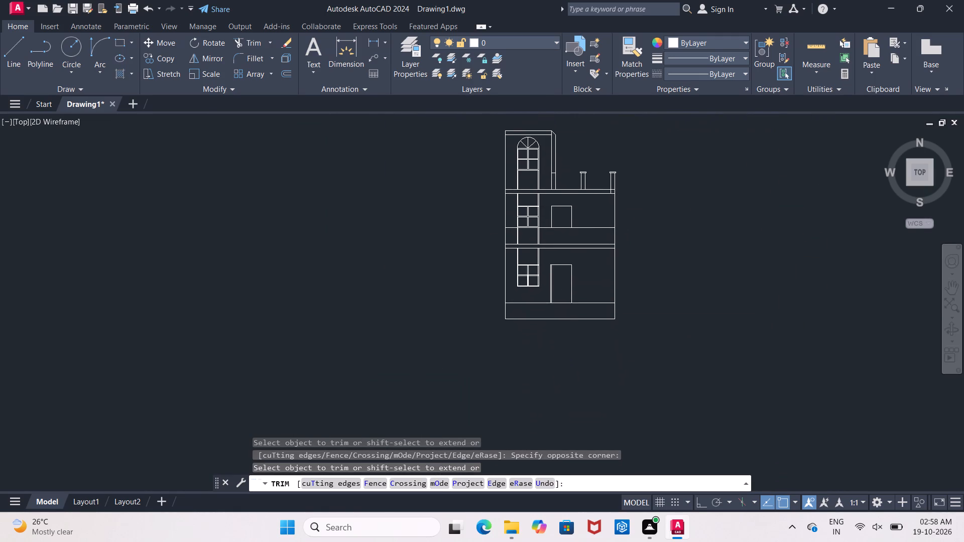
{"action": "scroll", "coordinate": [575, 312], "scroll_direction": "up", "scroll_amount": 3}
{"action": "key", "text": "Escape"}
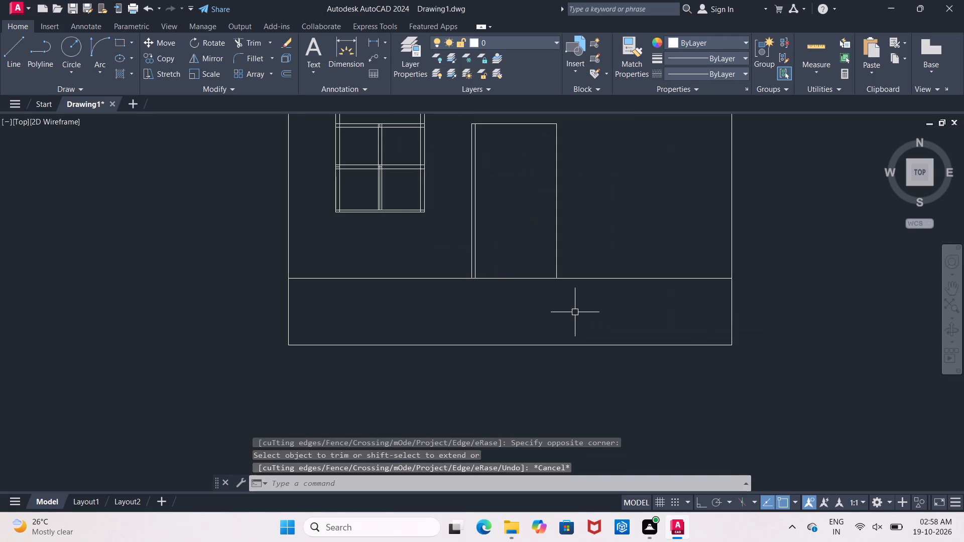
Offset the plinth's top line 3' upward across the lower storey.
{"action": "key", "text": "o"}
{"action": "key", "text": "Return"}
{"action": "type", "text": "3'"}
{"action": "key", "text": "Return"}
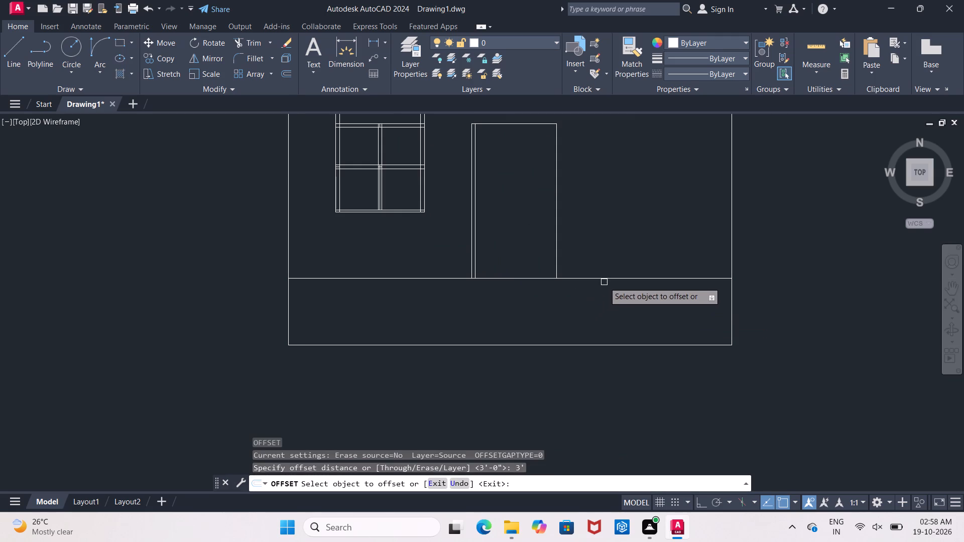
{"action": "left_click", "coordinate": [604, 281]}
{"action": "left_click", "coordinate": [605, 259]}
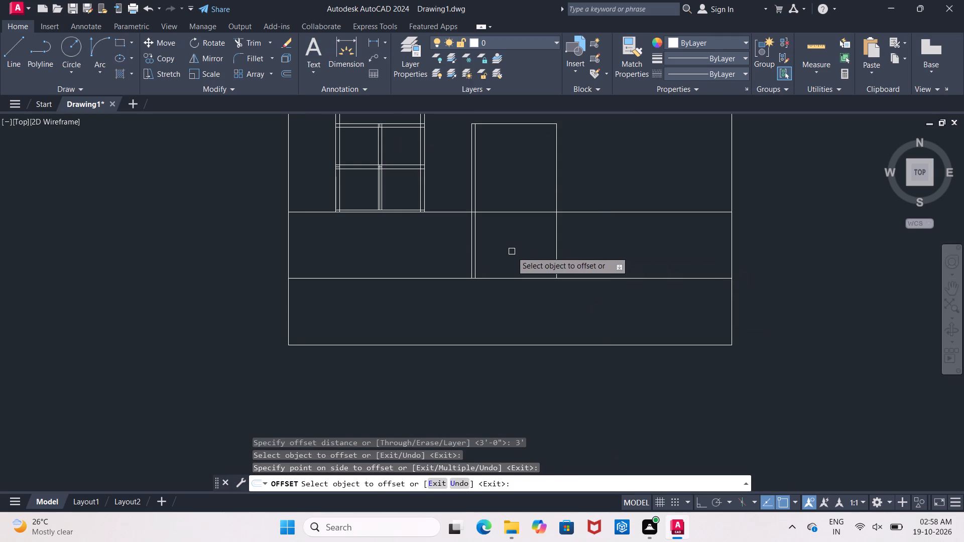
{"action": "key", "text": "Escape"}
Trim the lower-storey door opening's vertical lines between the plinth top and the new 3' line.
{"action": "type", "text": "tr"}
{"action": "key", "text": "space"}
{"action": "key", "text": "space"}
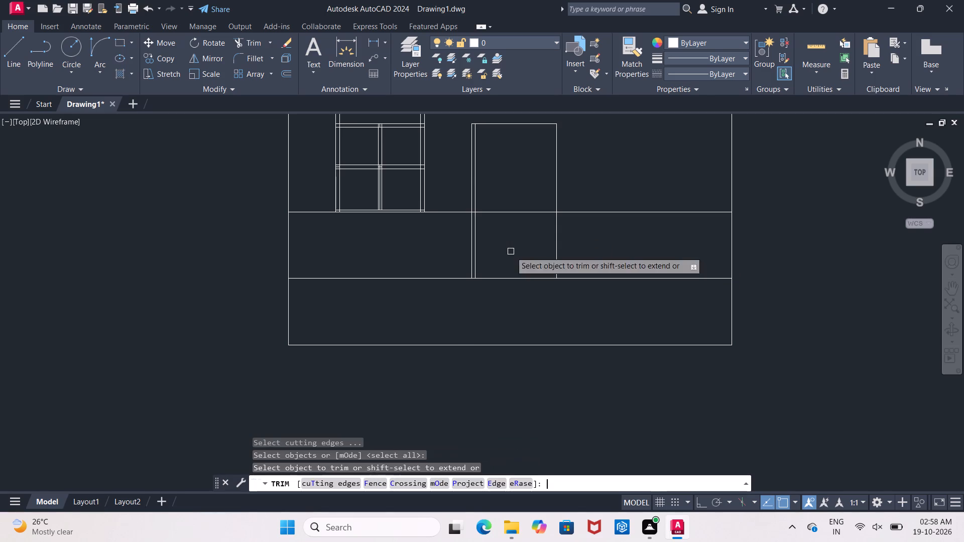
{"action": "left_click_drag", "start_coordinate": [443, 227], "coordinate": [447, 228]}
{"action": "left_click", "coordinate": [572, 238]}
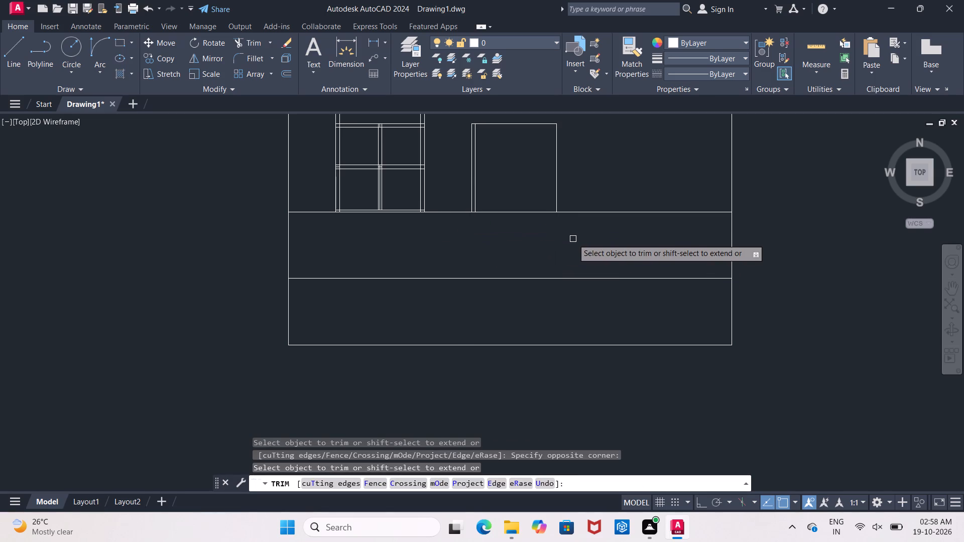
{"action": "scroll", "coordinate": [573, 239], "scroll_direction": "down", "scroll_amount": 1}
{"action": "middle_click_drag", "start_coordinate": [573, 239], "coordinate": [563, 243]}
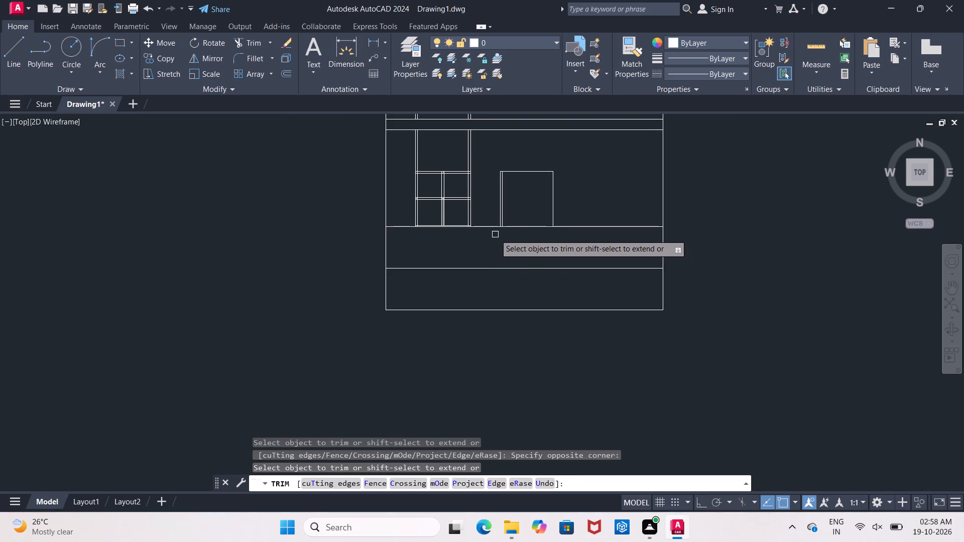
{"action": "scroll", "coordinate": [498, 241], "scroll_direction": "down", "scroll_amount": 5}
{"action": "scroll", "coordinate": [506, 196], "scroll_direction": "up", "scroll_amount": 1}
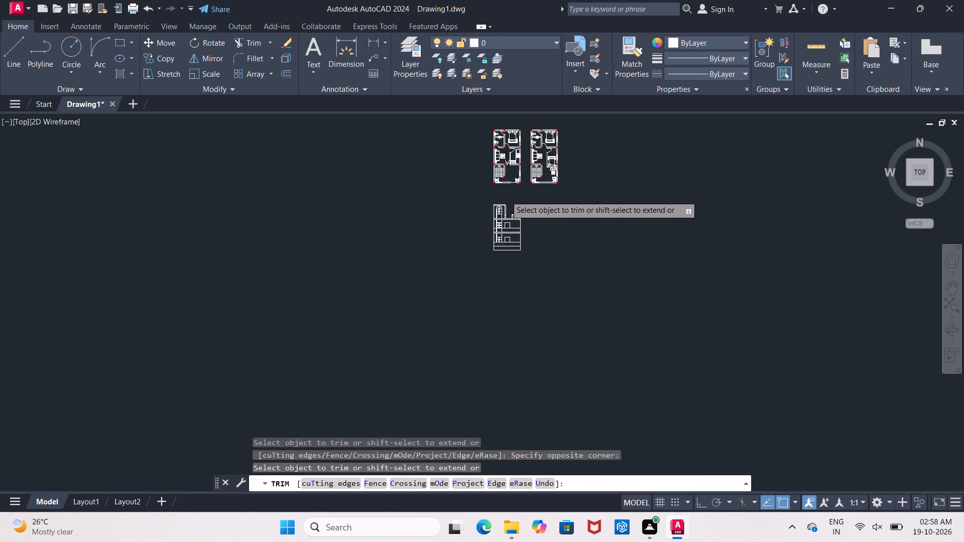
{"action": "scroll", "coordinate": [506, 196], "scroll_direction": "up", "scroll_amount": 1}
{"action": "key", "text": "Escape"}
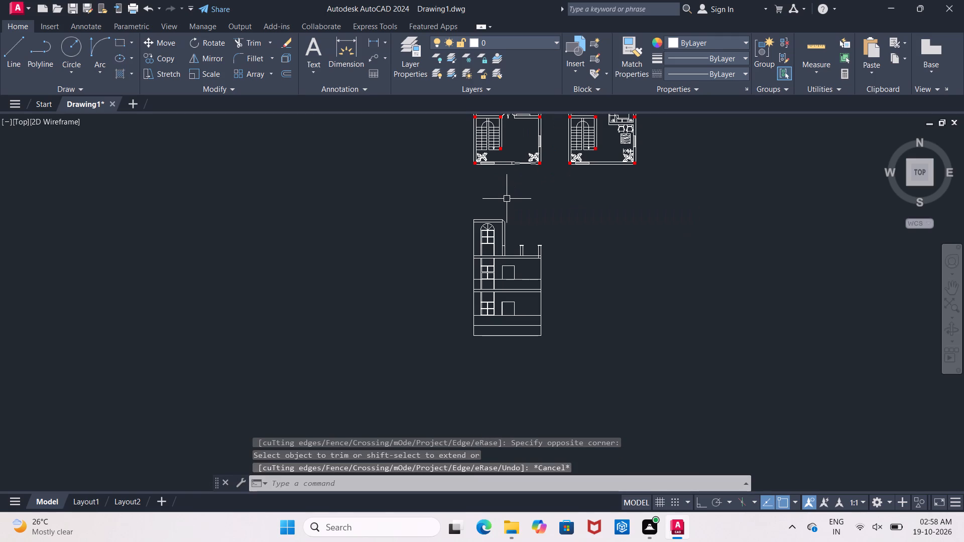
Draw a vertical ray with Ortho on, from the inner end of the floor plan's front wall opening down through the elevation.
{"action": "type", "text": "ex"}
{"action": "key", "text": "Escape"}
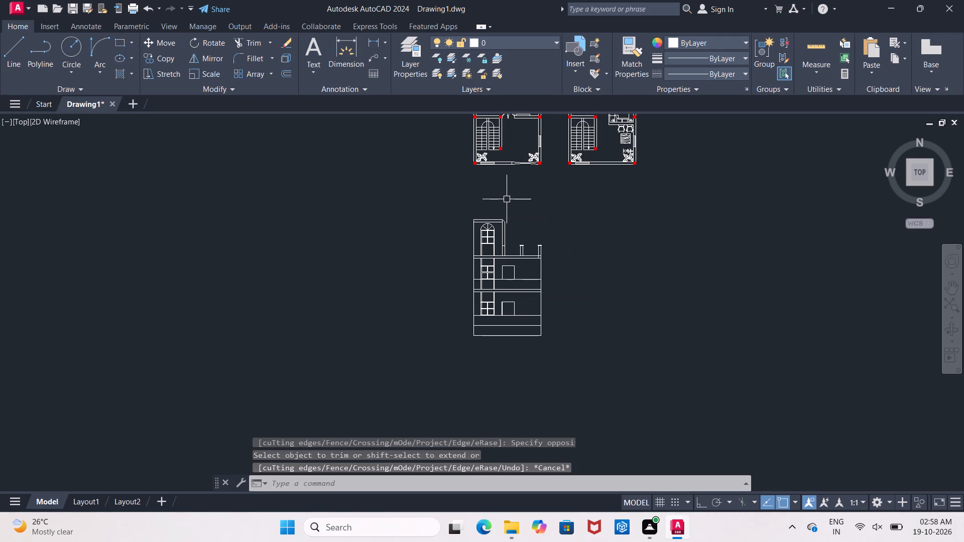
{"action": "type", "text": "ray"}
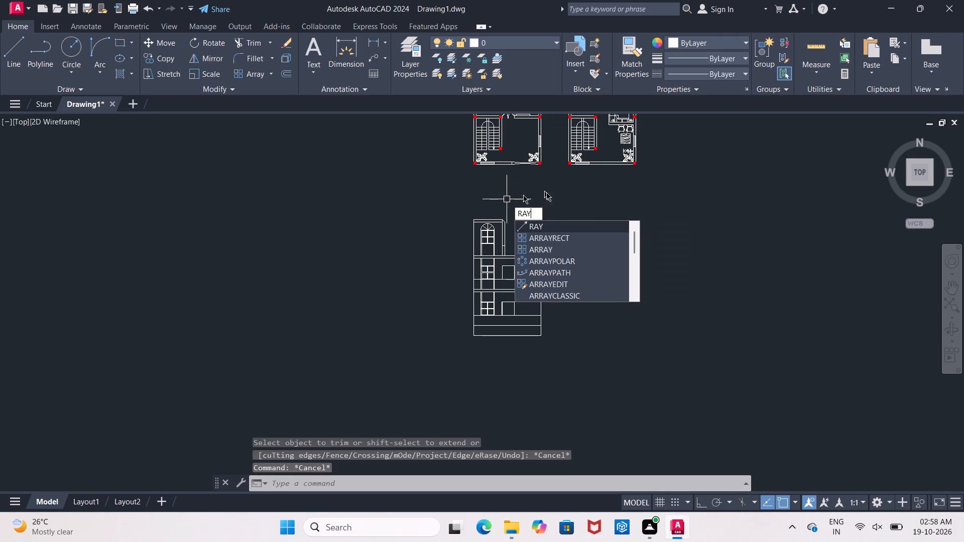
{"action": "left_click", "coordinate": [548, 226]}
{"action": "scroll", "coordinate": [512, 153], "scroll_direction": "up", "scroll_amount": 2}
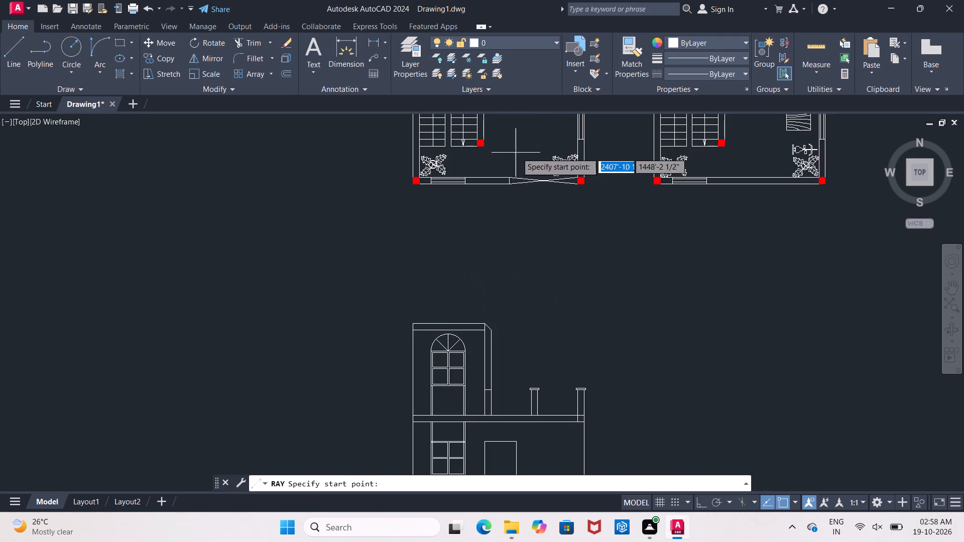
{"action": "left_click_drag", "start_coordinate": [510, 187], "coordinate": [511, 193]}
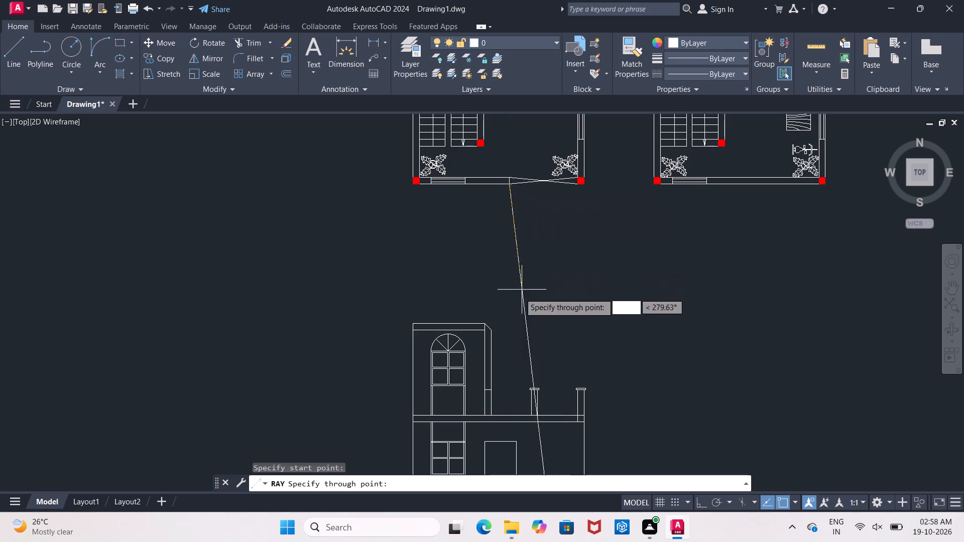
{"action": "scroll", "coordinate": [508, 297], "scroll_direction": "up", "scroll_amount": 1}
{"action": "middle_click_drag", "start_coordinate": [508, 297], "coordinate": [509, 156]}
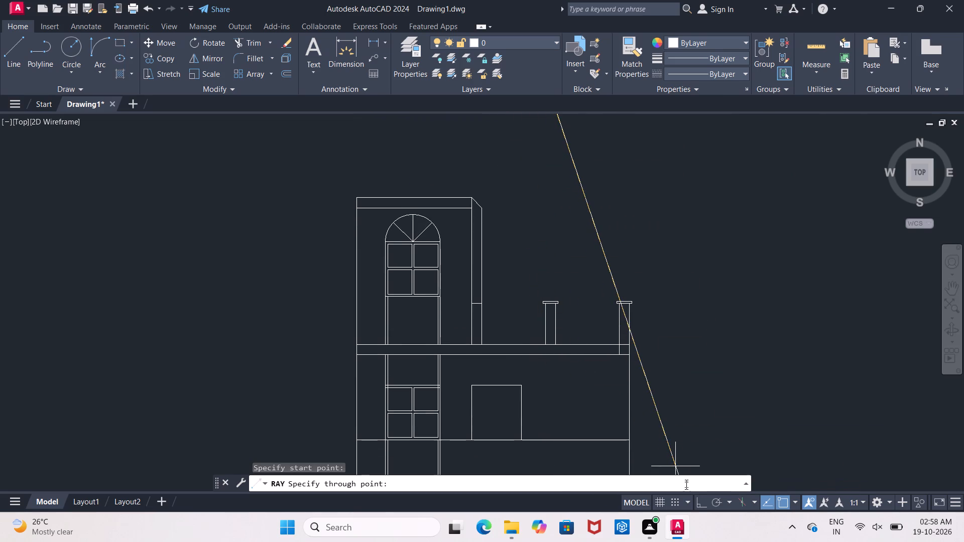
{"action": "left_click", "coordinate": [699, 504]}
{"action": "middle_click_drag", "start_coordinate": [515, 333], "coordinate": [489, 234]}
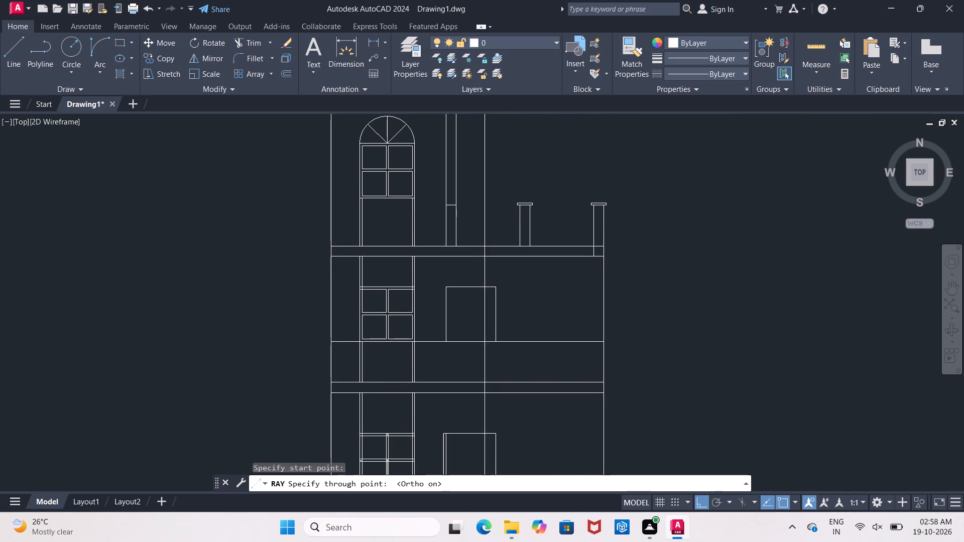
{"action": "middle_click_drag", "start_coordinate": [513, 285], "coordinate": [485, 108]}
{"action": "left_click", "coordinate": [503, 256]}
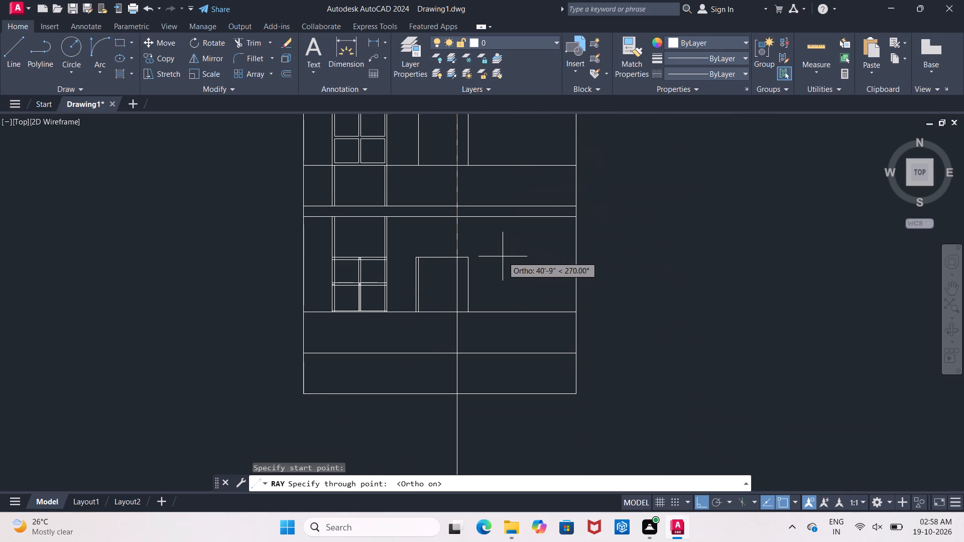
{"action": "key", "text": "Escape"}
Trim the lower storey's 3' line between the door opening's double side line and the vertical ray.
{"action": "scroll", "coordinate": [487, 273], "scroll_direction": "down", "scroll_amount": 2}
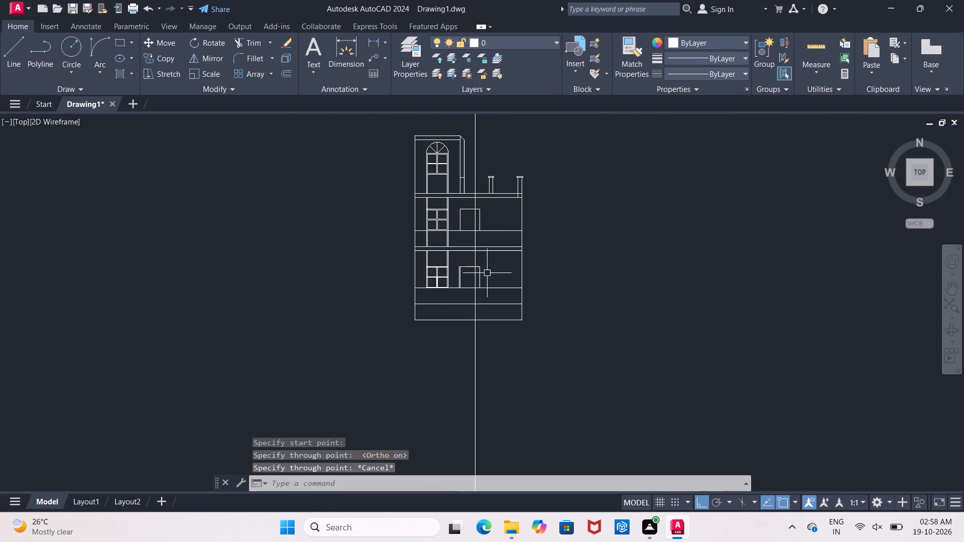
{"action": "scroll", "coordinate": [492, 271], "scroll_direction": "down", "scroll_amount": 1}
{"action": "scroll", "coordinate": [493, 272], "scroll_direction": "up", "scroll_amount": 3}
{"action": "middle_click_drag", "start_coordinate": [493, 272], "coordinate": [499, 239]}
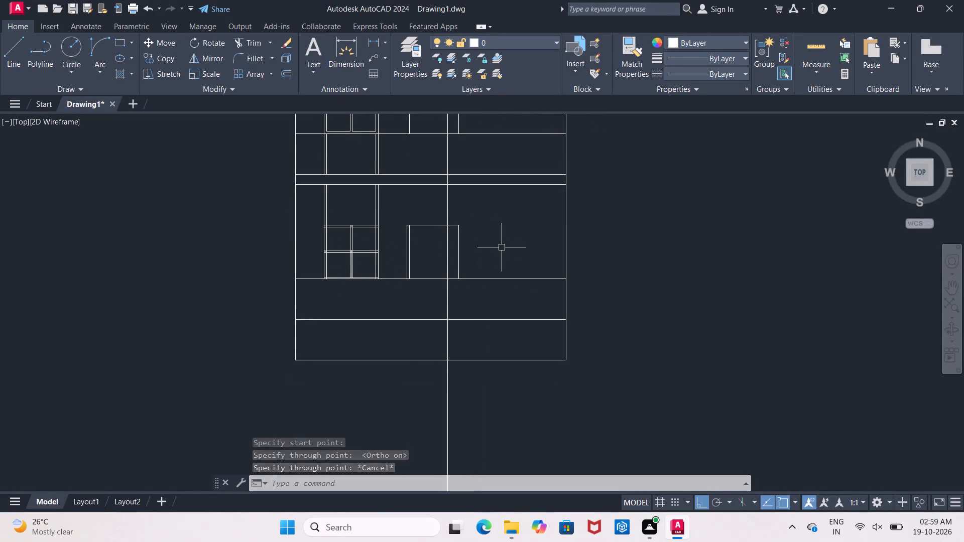
{"action": "key", "text": "Escape"}
{"action": "type", "text": "tr"}
{"action": "key", "text": "space"}
{"action": "key", "text": "space"}
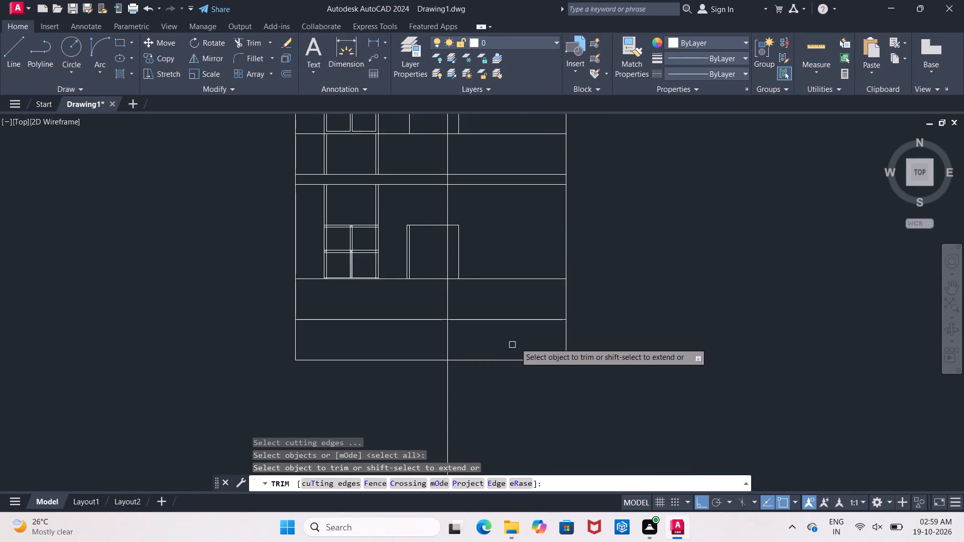
{"action": "left_click", "coordinate": [434, 281]}
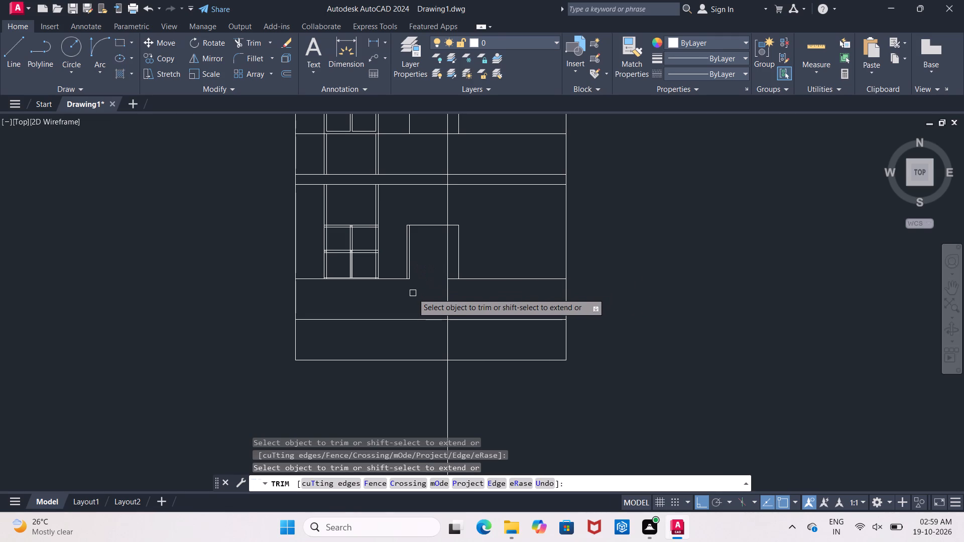
{"action": "scroll", "coordinate": [412, 292], "scroll_direction": "down", "scroll_amount": 1}
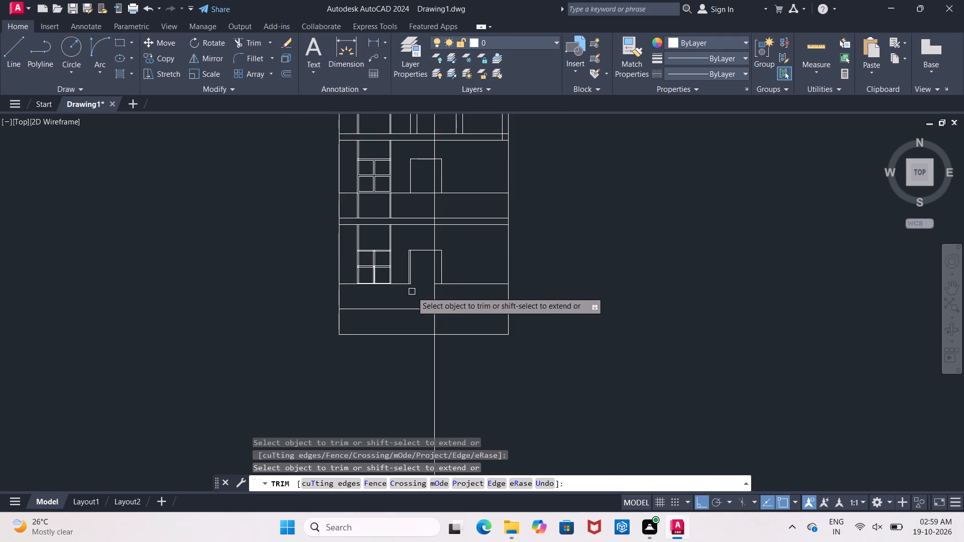
{"action": "scroll", "coordinate": [412, 292], "scroll_direction": "down", "scroll_amount": 4}
{"action": "scroll", "coordinate": [412, 292], "scroll_direction": "up", "scroll_amount": 1}
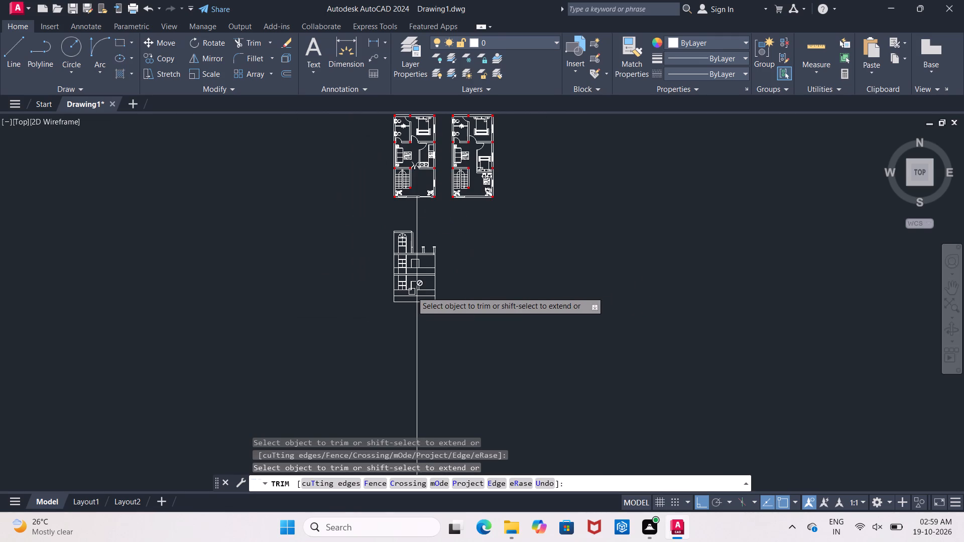
{"action": "scroll", "coordinate": [412, 292], "scroll_direction": "up", "scroll_amount": 1}
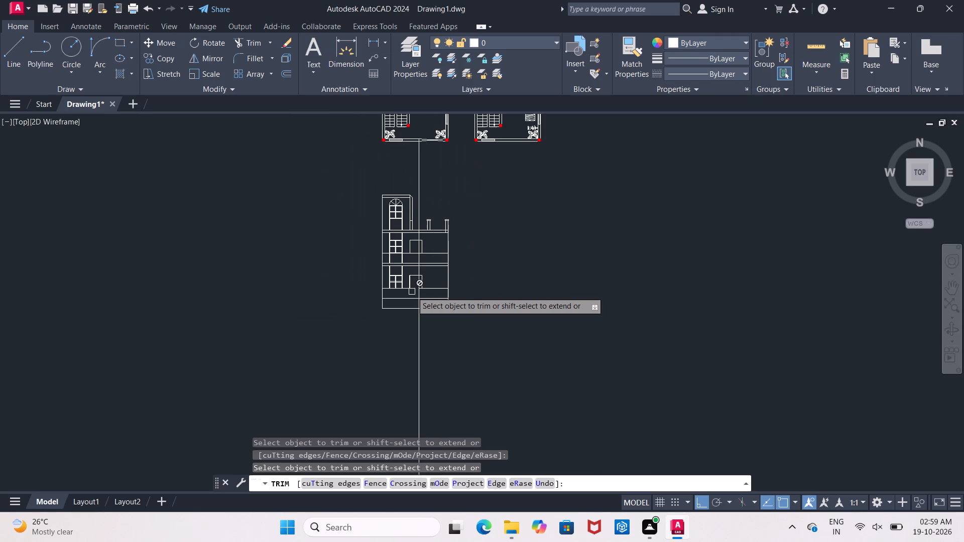
{"action": "scroll", "coordinate": [412, 292], "scroll_direction": "up", "scroll_amount": 5}
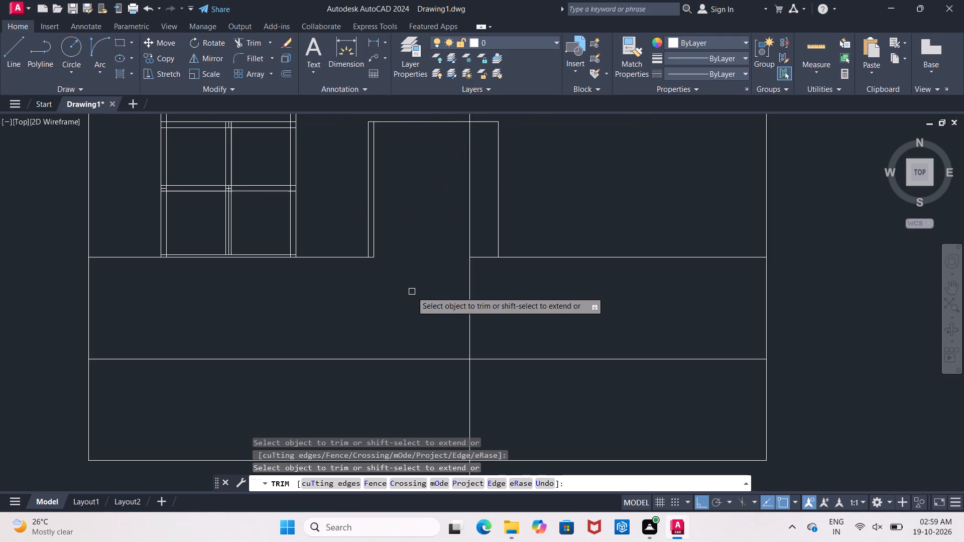
{"action": "key", "text": "Escape"}
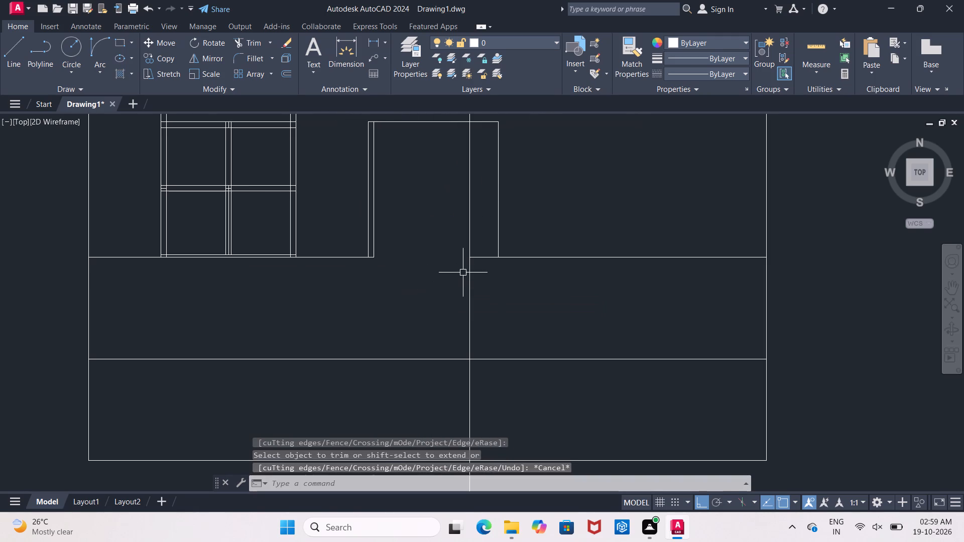
Remove the ray above the lower 3' line, trimming it inside the door opening and erasing the piece above the door head.
{"action": "type", "text": "tr"}
{"action": "key", "text": "space"}
{"action": "key", "text": "space"}
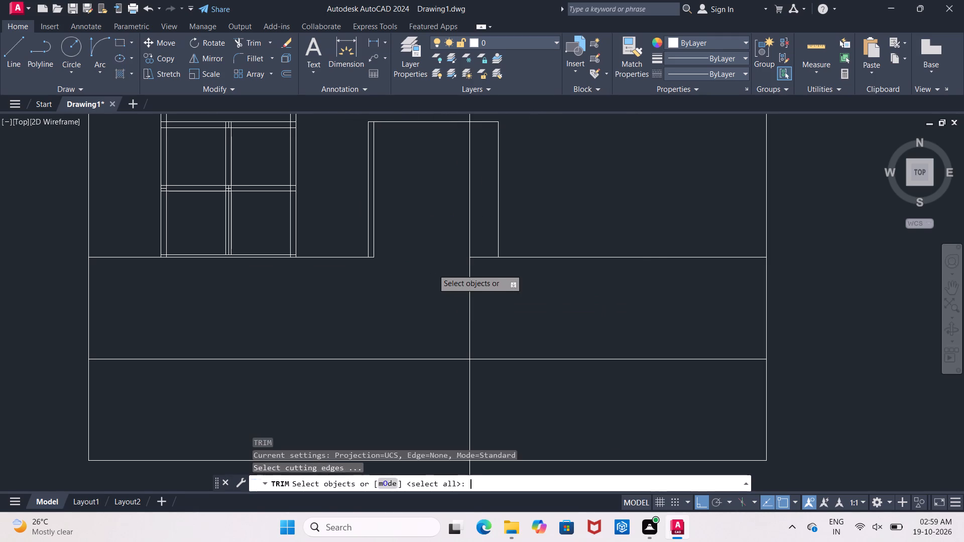
{"action": "left_click", "coordinate": [469, 241]}
{"action": "scroll", "coordinate": [469, 241], "scroll_direction": "down", "scroll_amount": 3}
{"action": "scroll", "coordinate": [469, 241], "scroll_direction": "up", "scroll_amount": 1}
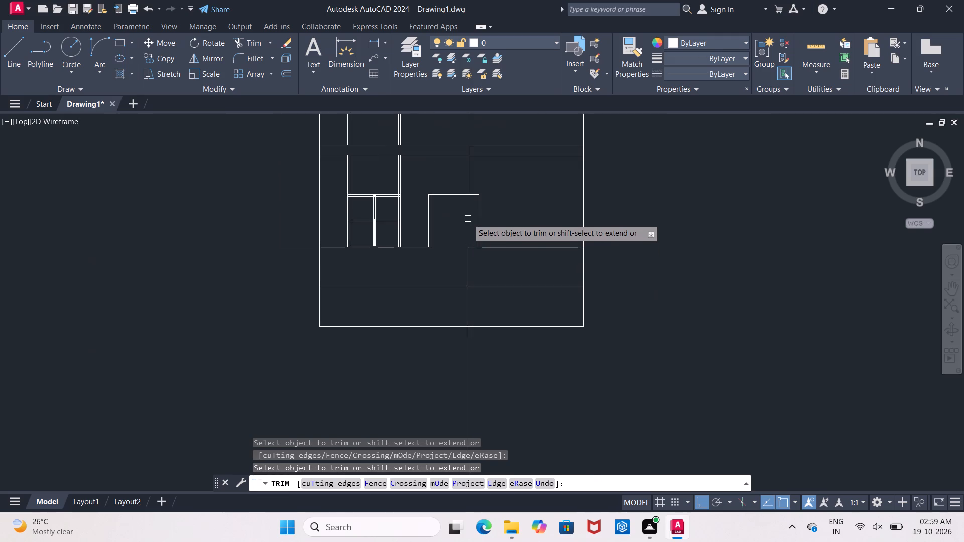
{"action": "key", "text": "Escape"}
{"action": "left_click", "coordinate": [469, 180]}
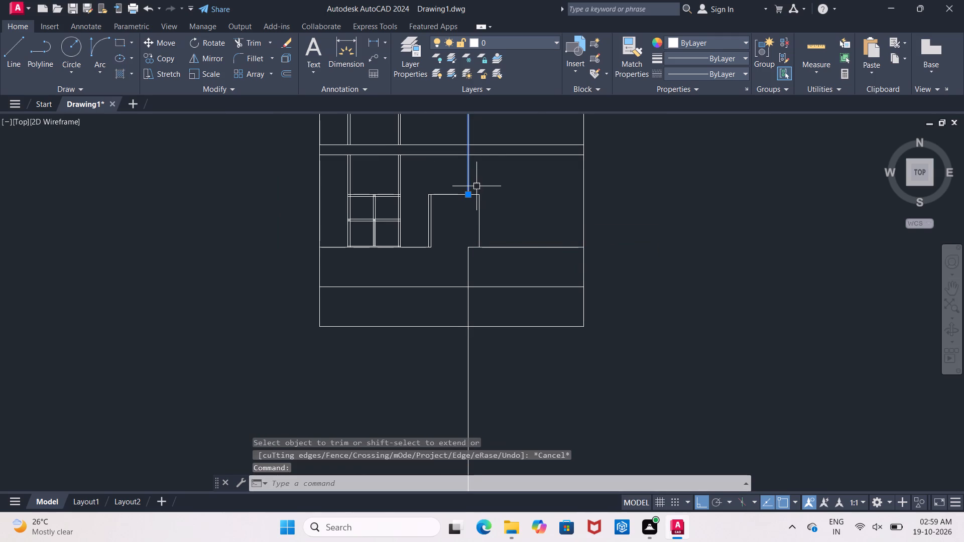
{"action": "key", "text": "Delete"}
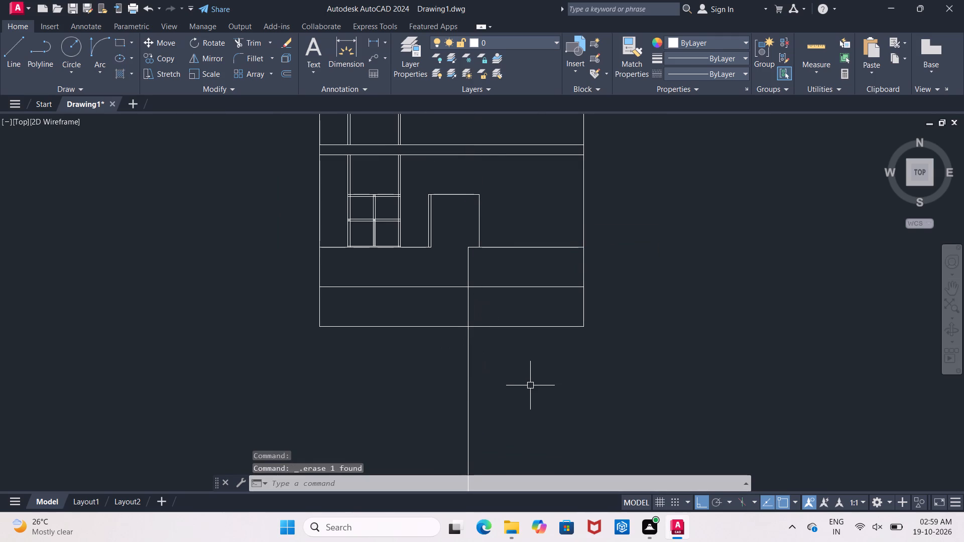
Remove the vertical ray below the lower storey's middle line, trimming it inside the bottom band and erasing the piece below the elevation.
{"action": "type", "text": "tr"}
{"action": "key", "text": "space"}
{"action": "key", "text": "space"}
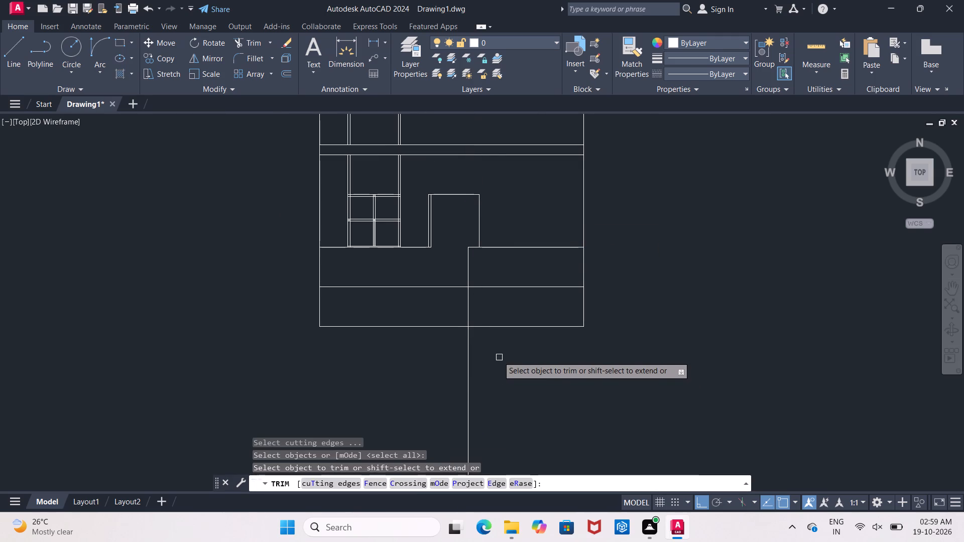
{"action": "left_click", "coordinate": [470, 305]}
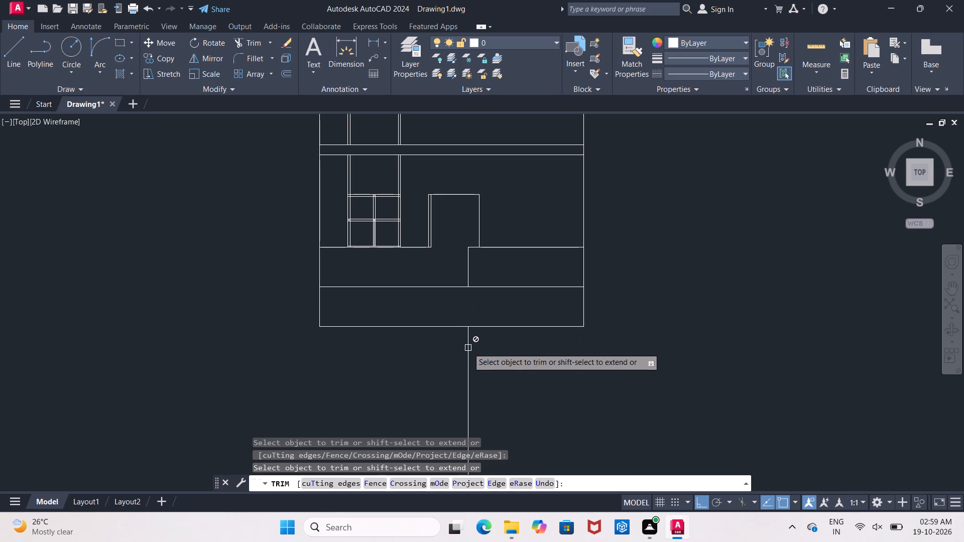
{"action": "left_click", "coordinate": [467, 350]}
{"action": "key", "text": "Escape"}
{"action": "left_click", "coordinate": [467, 350]}
{"action": "key", "text": "Delete"}
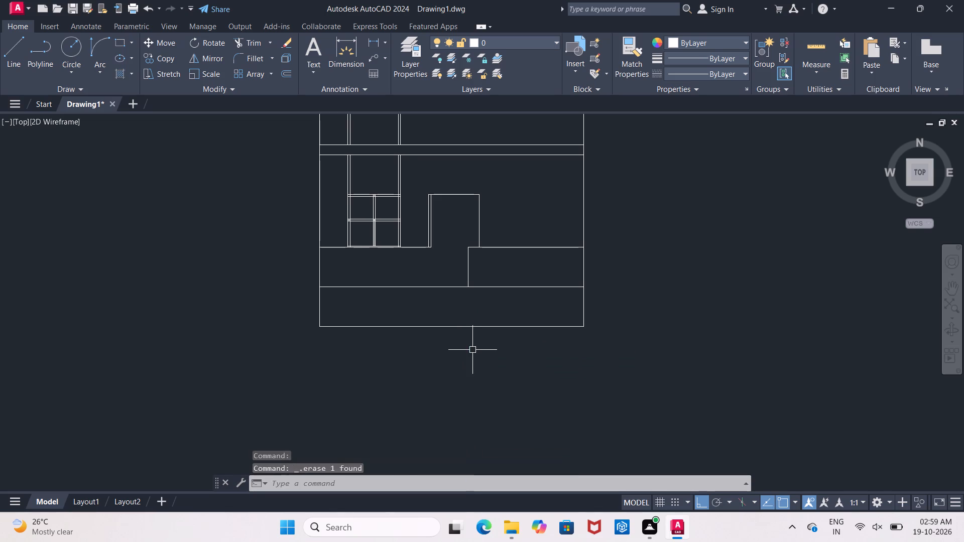
Examine the lower storey's door opening and stepped line, and the upper part of the elevation with the posts above the slab.
{"action": "scroll", "coordinate": [490, 317], "scroll_direction": "up", "scroll_amount": 2}
{"action": "middle_click_drag", "start_coordinate": [492, 299], "coordinate": [440, 345]}
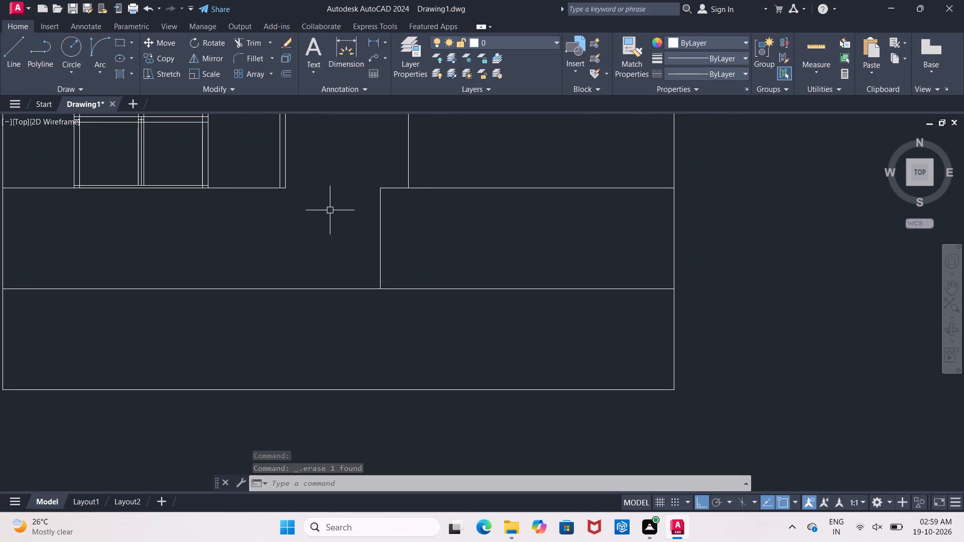
{"action": "left_click", "coordinate": [248, 190]}
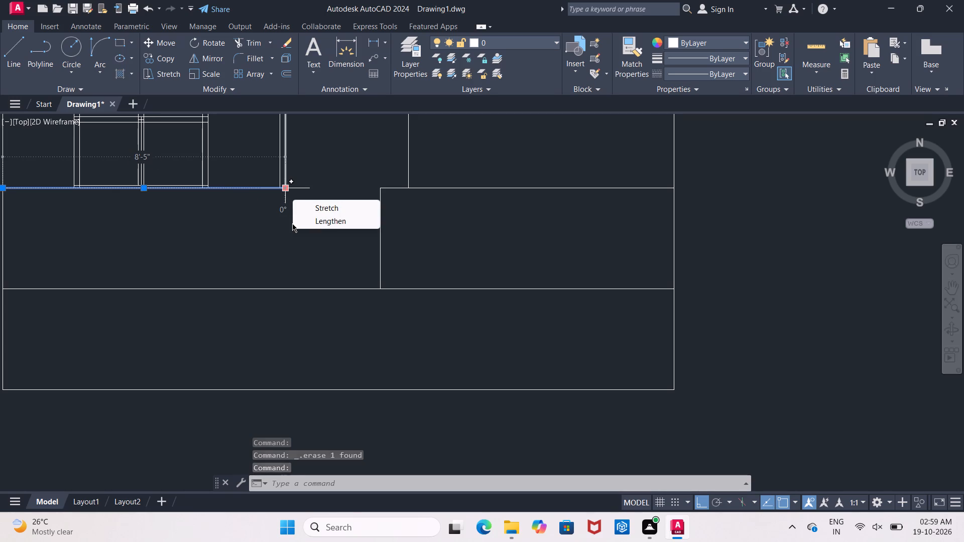
{"action": "key", "text": "Escape"}
{"action": "key", "text": "Escape"}
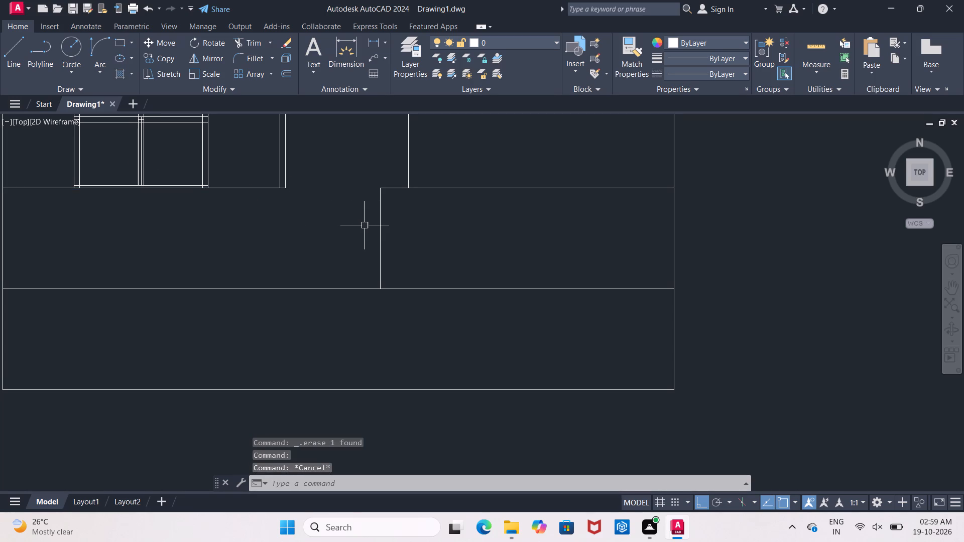
{"action": "middle_click", "coordinate": [365, 225]}
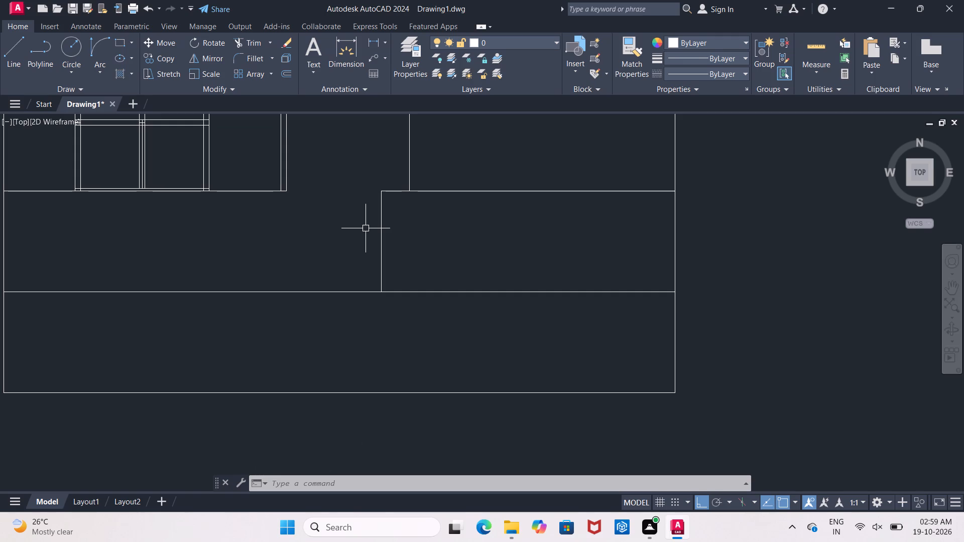
{"action": "scroll", "coordinate": [393, 236], "scroll_direction": "down", "scroll_amount": 1}
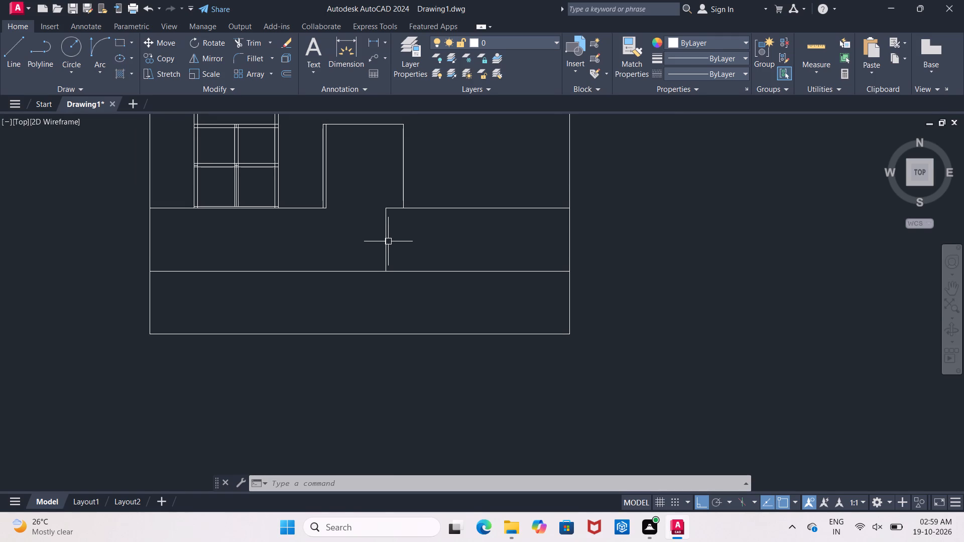
{"action": "scroll", "coordinate": [388, 242], "scroll_direction": "down", "scroll_amount": 2}
{"action": "scroll", "coordinate": [392, 254], "scroll_direction": "up", "scroll_amount": 1}
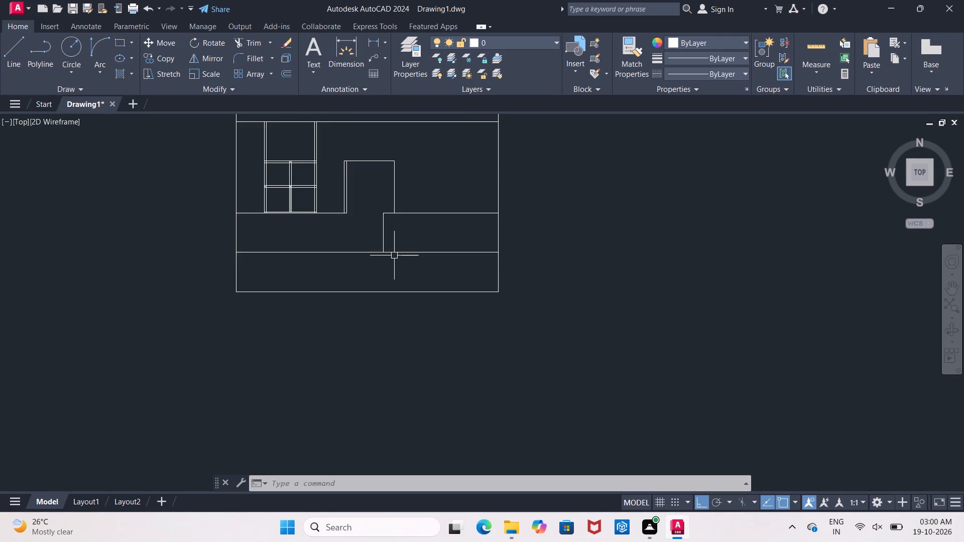
{"action": "scroll", "coordinate": [394, 255], "scroll_direction": "up", "scroll_amount": 2}
{"action": "middle_click_drag", "start_coordinate": [386, 225], "coordinate": [379, 290]}
{"action": "scroll", "coordinate": [386, 230], "scroll_direction": "down", "scroll_amount": 1}
{"action": "middle_click_drag", "start_coordinate": [386, 278], "coordinate": [378, 313]}
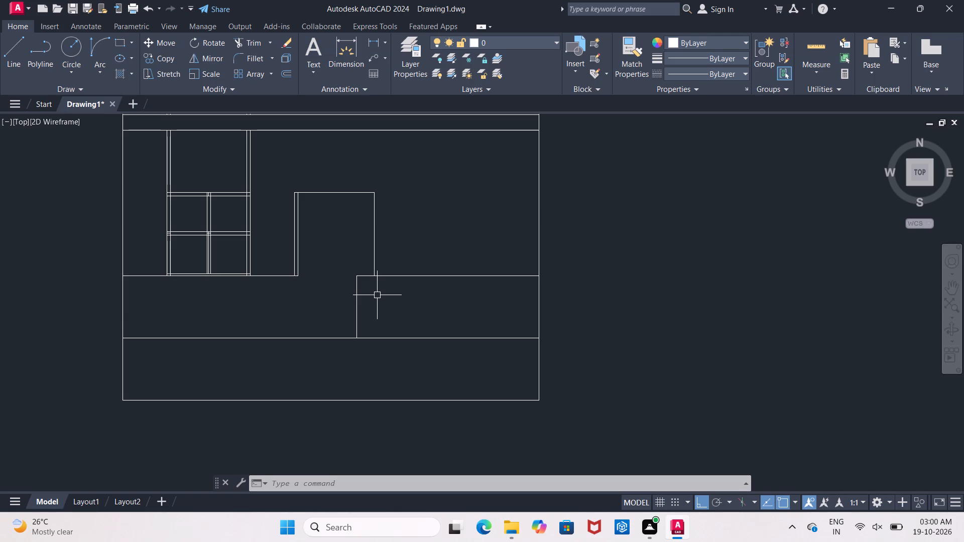
{"action": "scroll", "coordinate": [377, 295], "scroll_direction": "down", "scroll_amount": 2}
{"action": "scroll", "coordinate": [381, 293], "scroll_direction": "up", "scroll_amount": 2}
{"action": "middle_click_drag", "start_coordinate": [381, 293], "coordinate": [381, 306]}
{"action": "scroll", "coordinate": [381, 306], "scroll_direction": "down", "scroll_amount": 3}
{"action": "scroll", "coordinate": [360, 186], "scroll_direction": "up", "scroll_amount": 3}
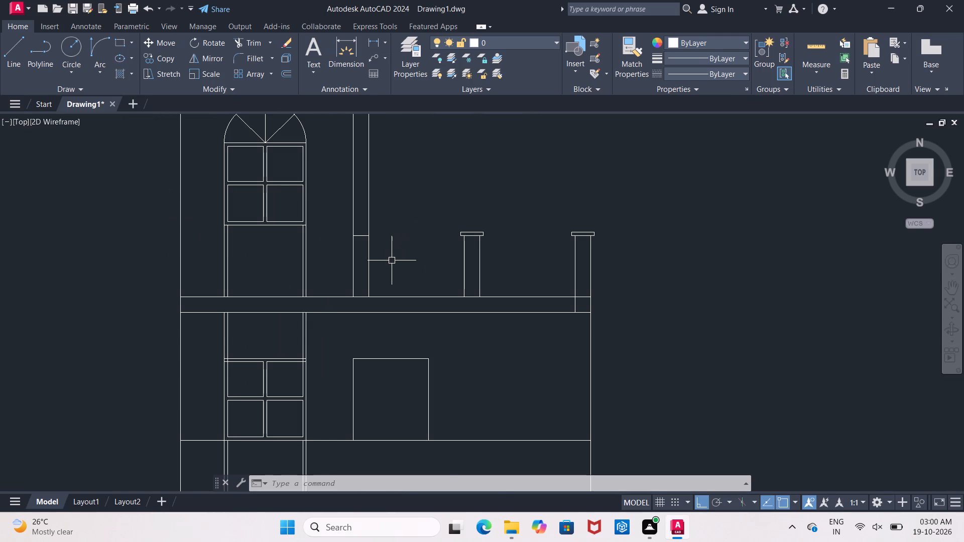
Draw a small circle above the slab in the open space between the uncapped post beside the windows and the middle capped post.
{"action": "scroll", "coordinate": [392, 262], "scroll_direction": "up", "scroll_amount": 1}
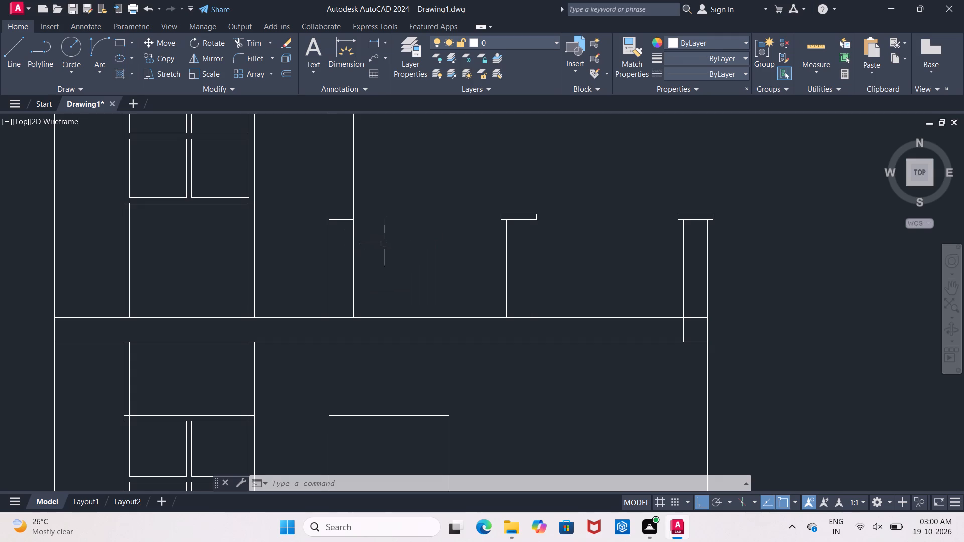
{"action": "key", "text": "Escape"}
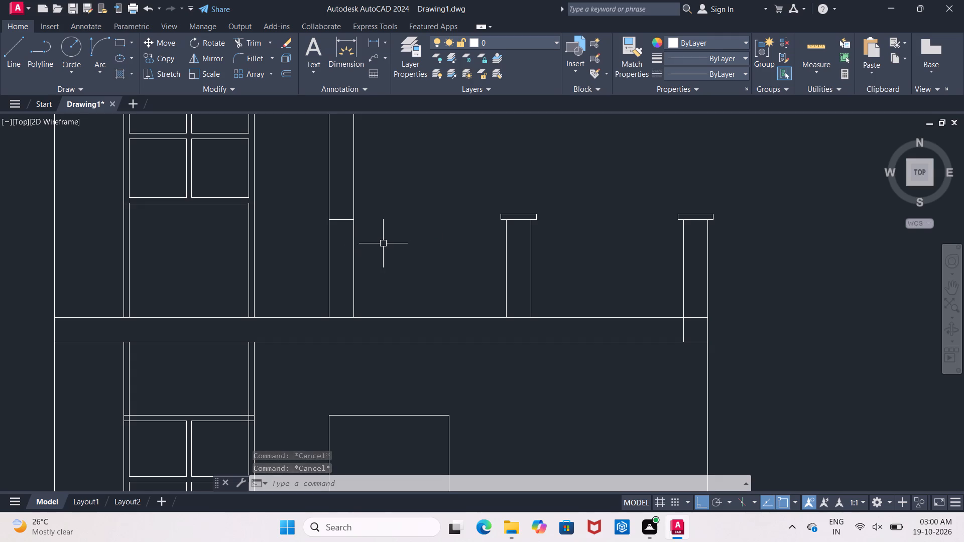
{"action": "scroll", "coordinate": [389, 238], "scroll_direction": "up", "scroll_amount": 1}
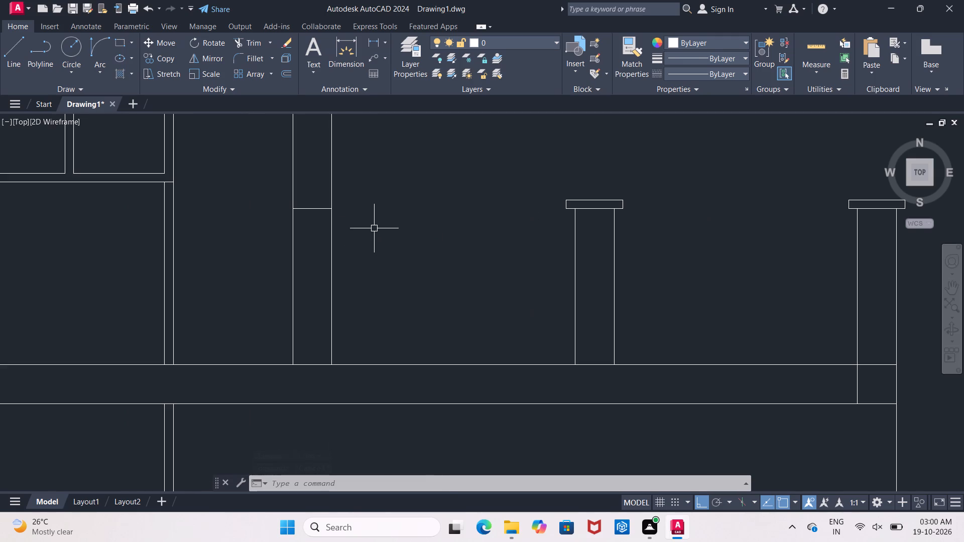
{"action": "key", "text": "Escape"}
{"action": "left_click", "coordinate": [72, 48]}
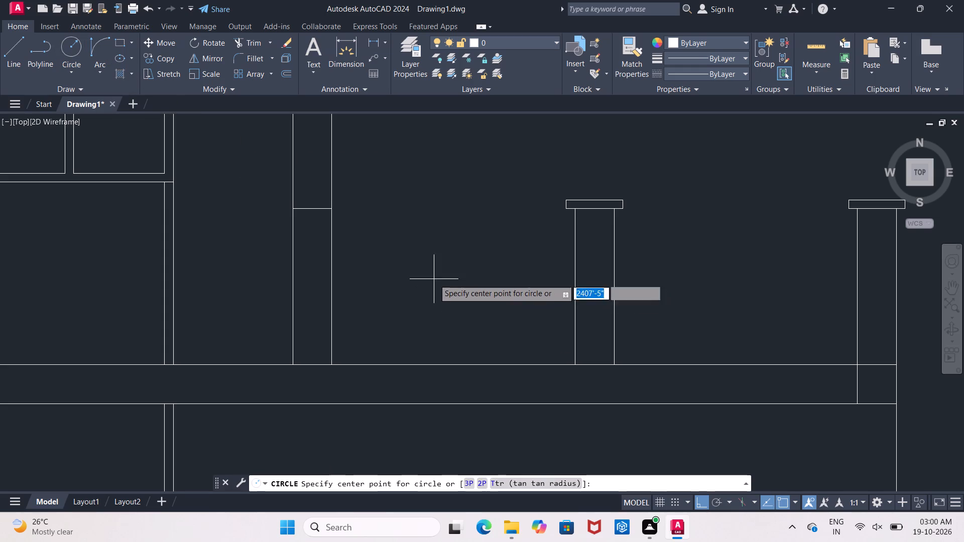
{"action": "left_click", "coordinate": [415, 250]}
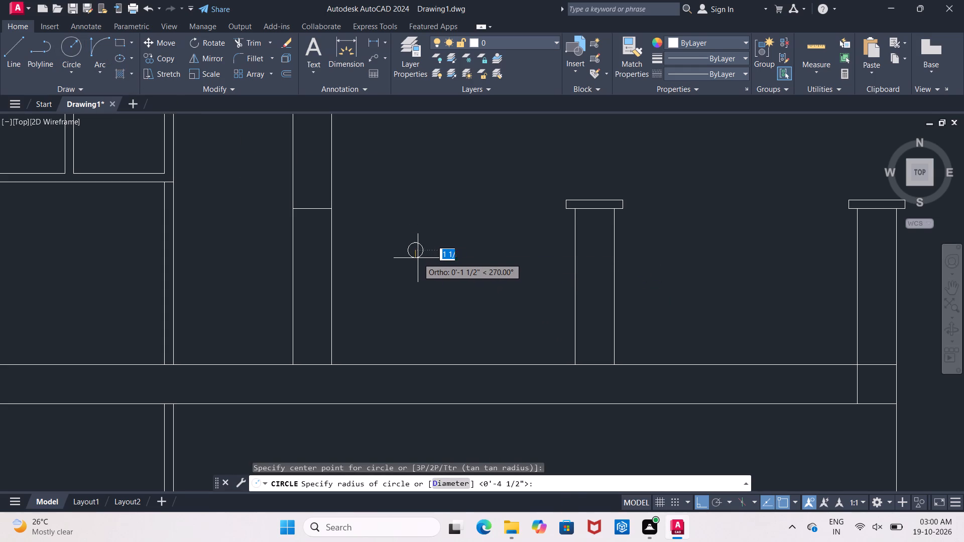
{"action": "left_click", "coordinate": [419, 260]}
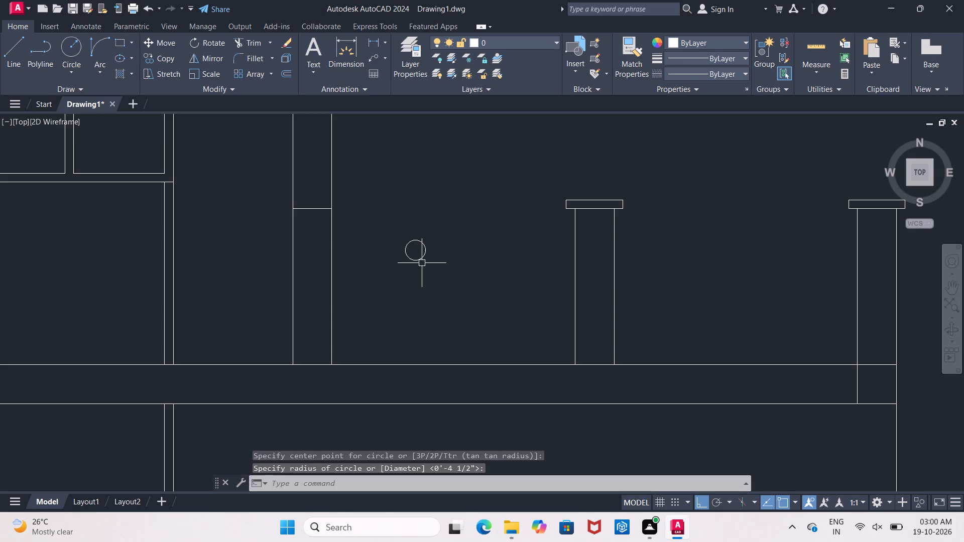
Copy the small circle, with Ortho off, into the uncapped post just below its horizontal line.
{"action": "left_click", "coordinate": [423, 258]}
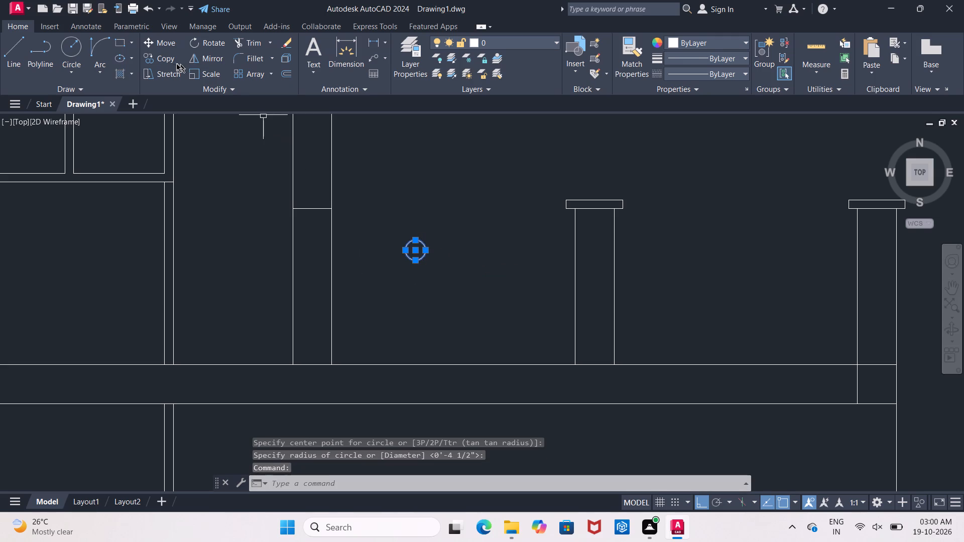
{"action": "left_click", "coordinate": [165, 60]}
{"action": "left_click", "coordinate": [419, 252]}
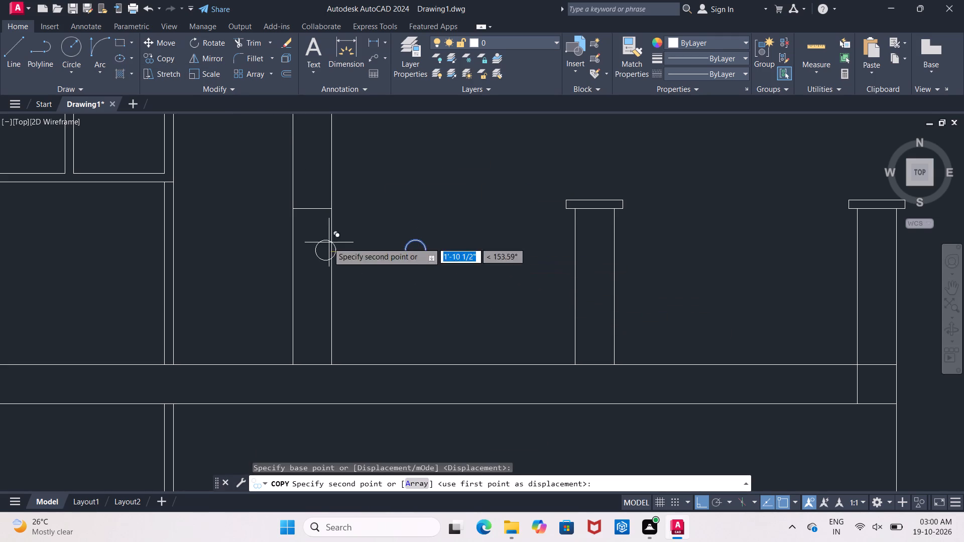
{"action": "left_click", "coordinate": [699, 499]}
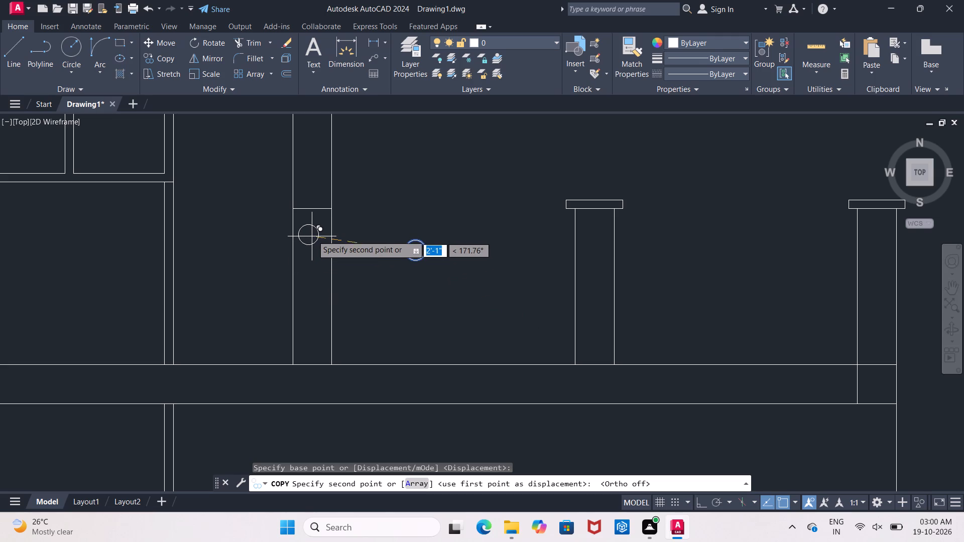
{"action": "left_click", "coordinate": [313, 235]}
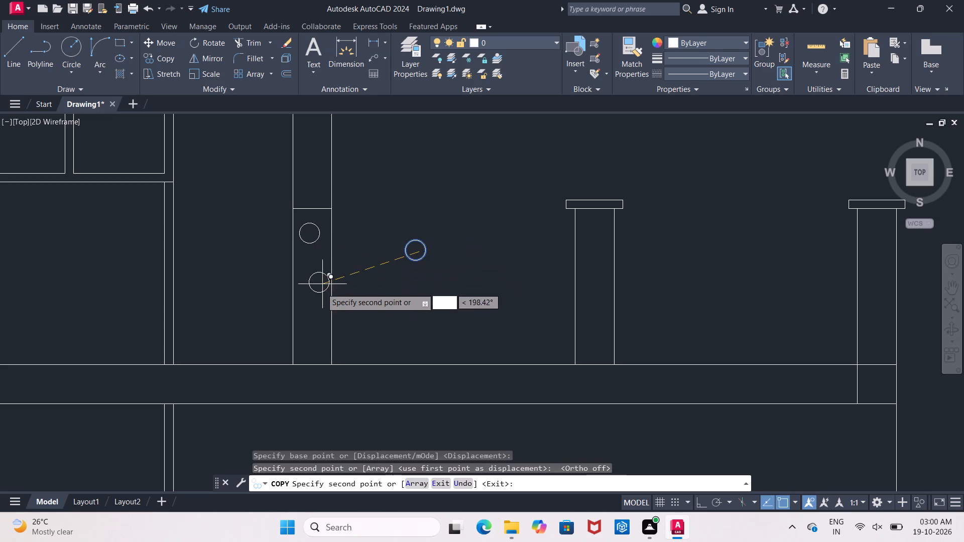
{"action": "key", "text": "Escape"}
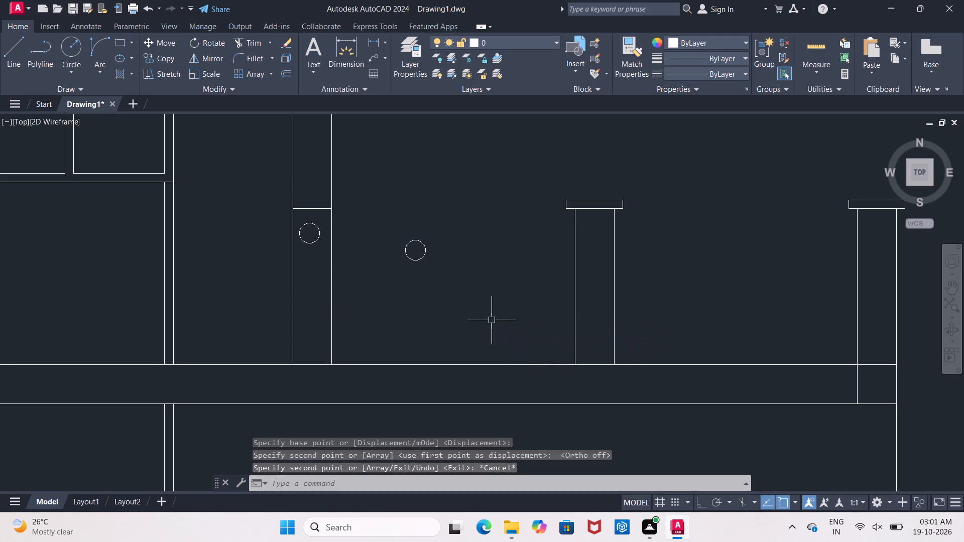
{"action": "left_click", "coordinate": [310, 239]}
{"action": "key", "text": "Escape"}
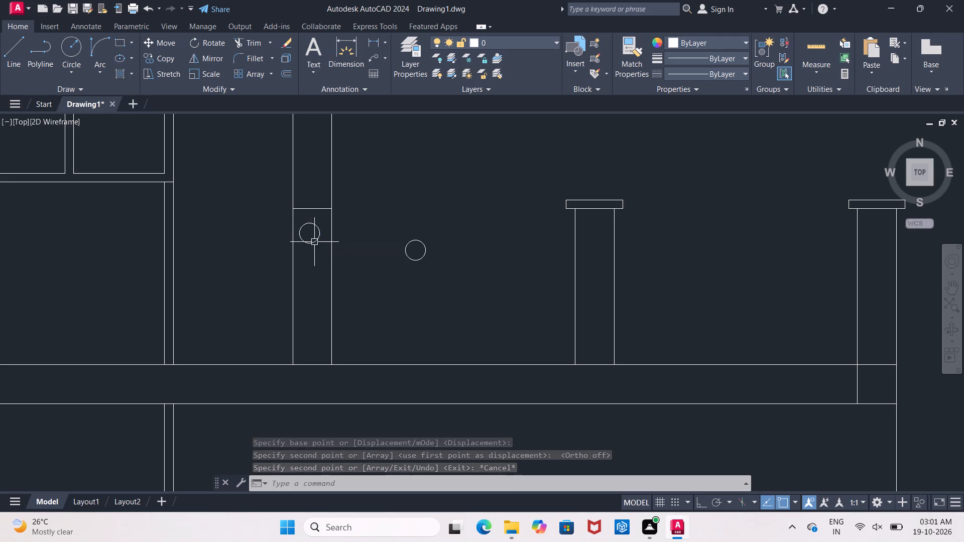
With Ortho on, copy the post's circle straight down twice, to the post's mid-height and about 1'-11" below the original.
{"action": "left_click", "coordinate": [314, 242]}
{"action": "left_click", "coordinate": [698, 500]}
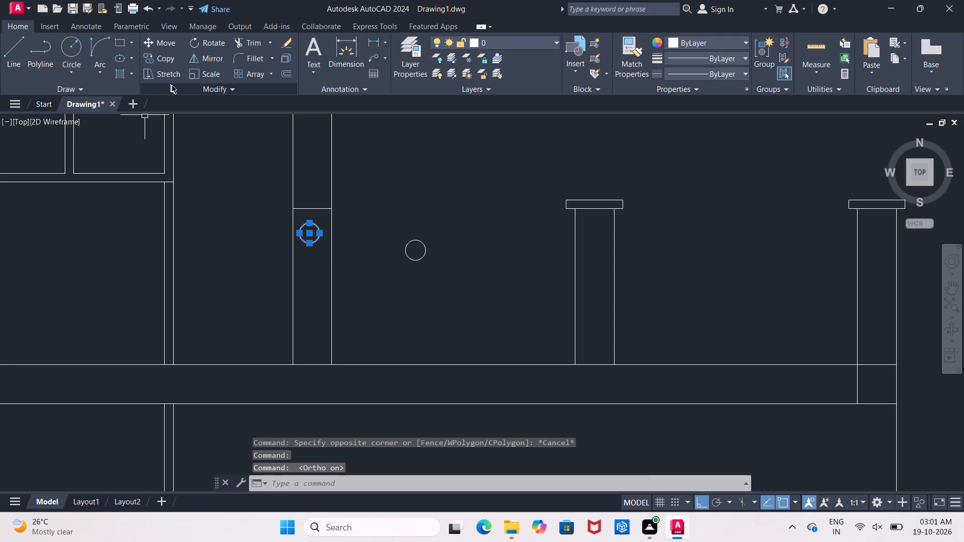
{"action": "left_click", "coordinate": [167, 59]}
{"action": "scroll", "coordinate": [301, 256], "scroll_direction": "up", "scroll_amount": 2}
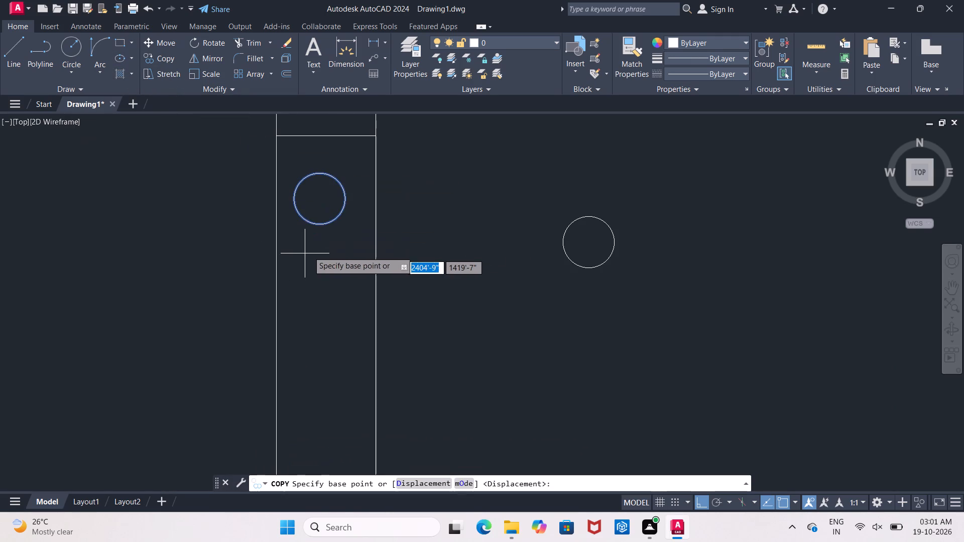
{"action": "left_click", "coordinate": [321, 199]}
{"action": "middle_click_drag", "start_coordinate": [341, 294], "coordinate": [351, 258]}
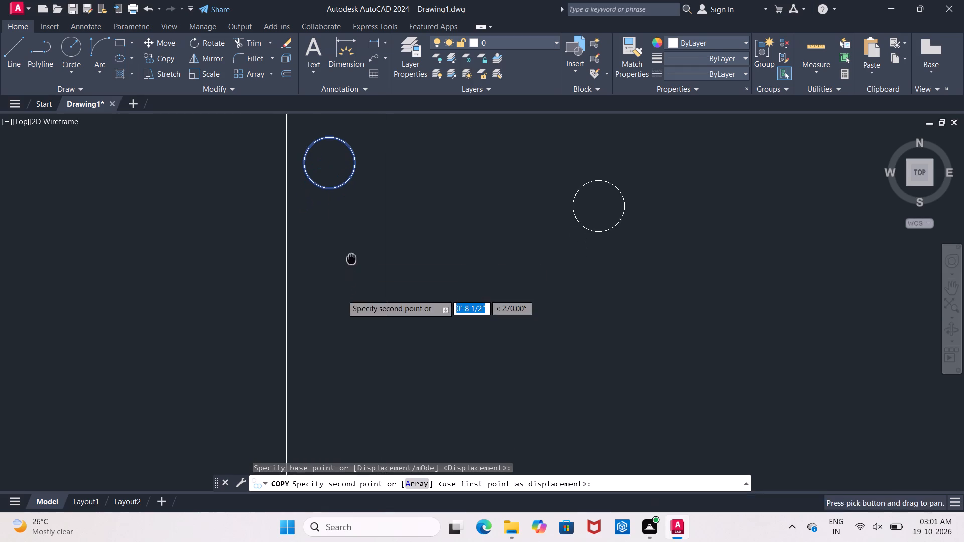
{"action": "scroll", "coordinate": [355, 274], "scroll_direction": "down", "scroll_amount": 2}
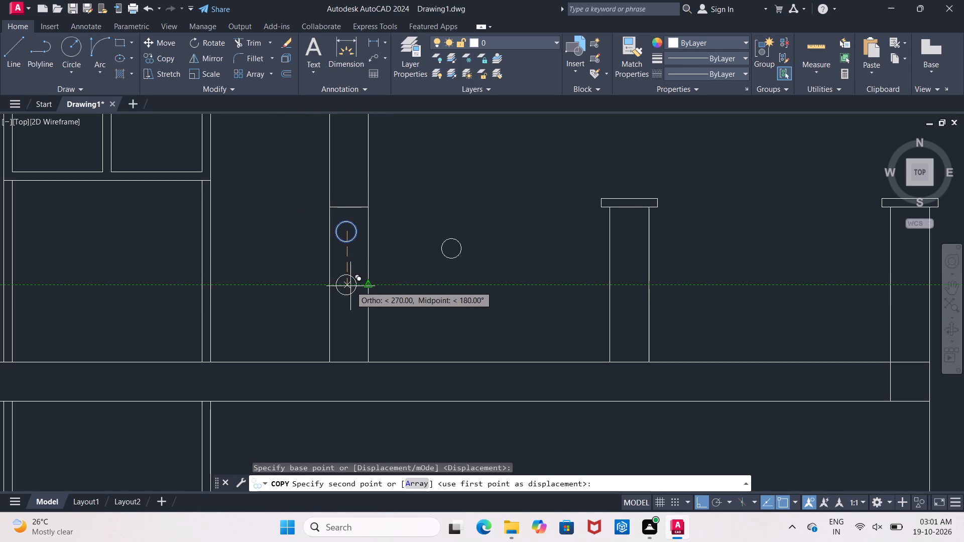
{"action": "left_click", "coordinate": [348, 286]}
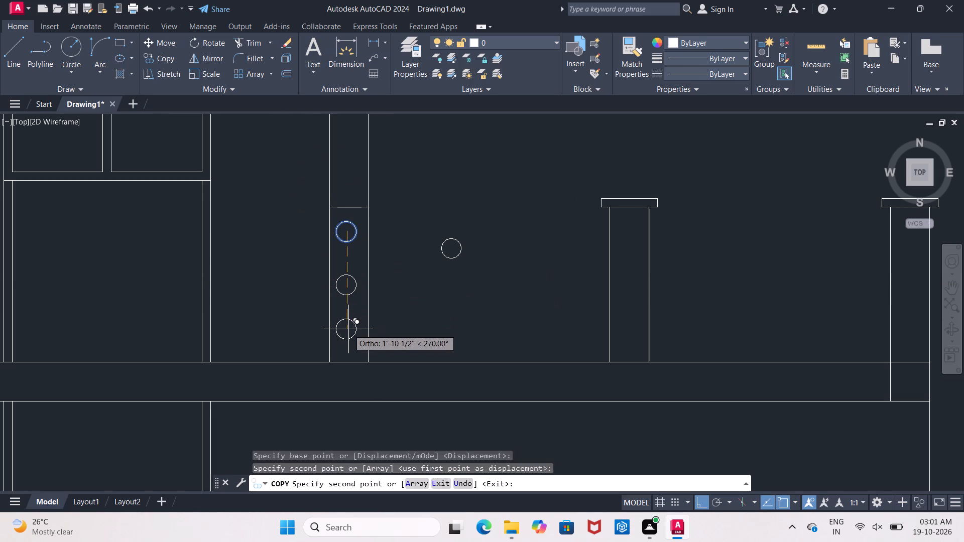
{"action": "left_click", "coordinate": [348, 331]}
{"action": "key", "text": "Escape"}
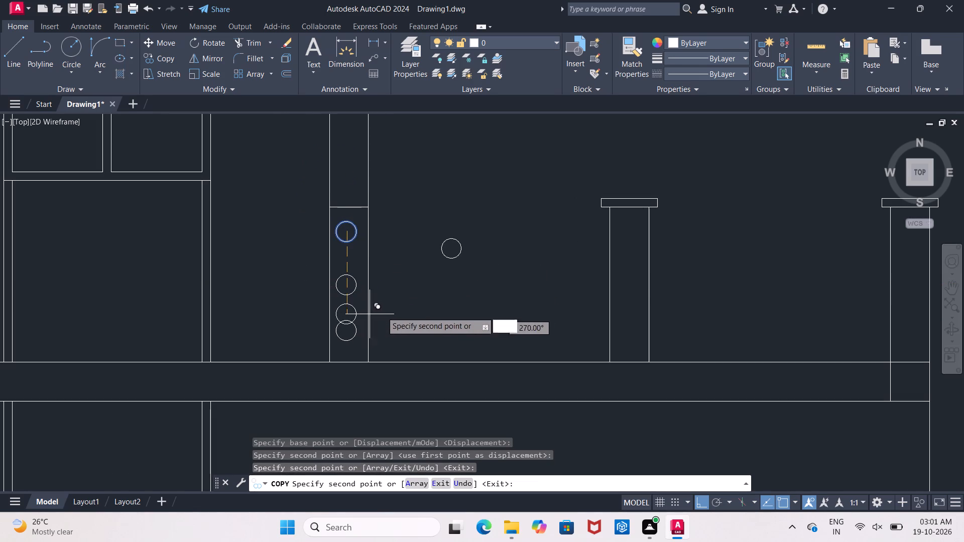
Erase the original small circle outside the post.
{"action": "left_click_drag", "start_coordinate": [416, 225], "coordinate": [423, 225]}
{"action": "left_click", "coordinate": [491, 286]}
{"action": "key", "text": "Escape"}
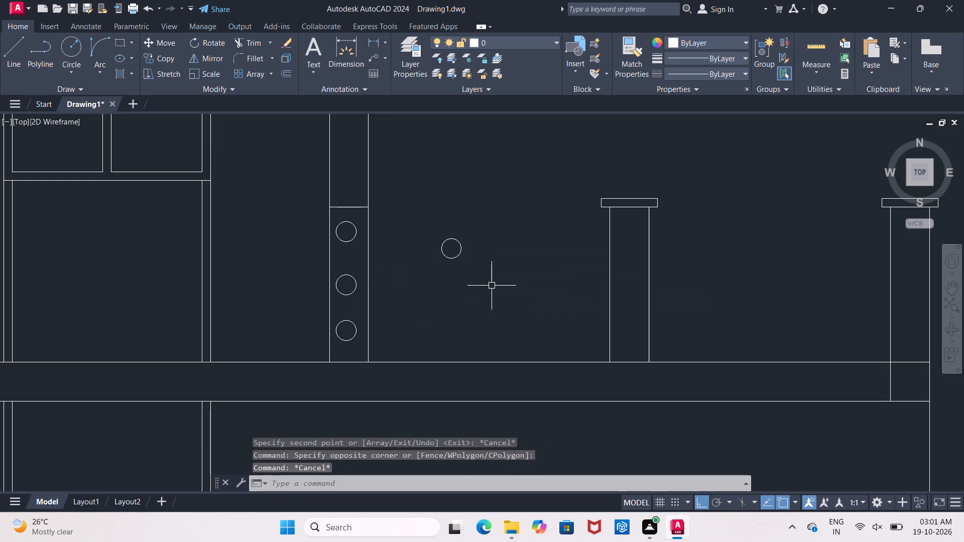
{"action": "key", "text": "Delete"}
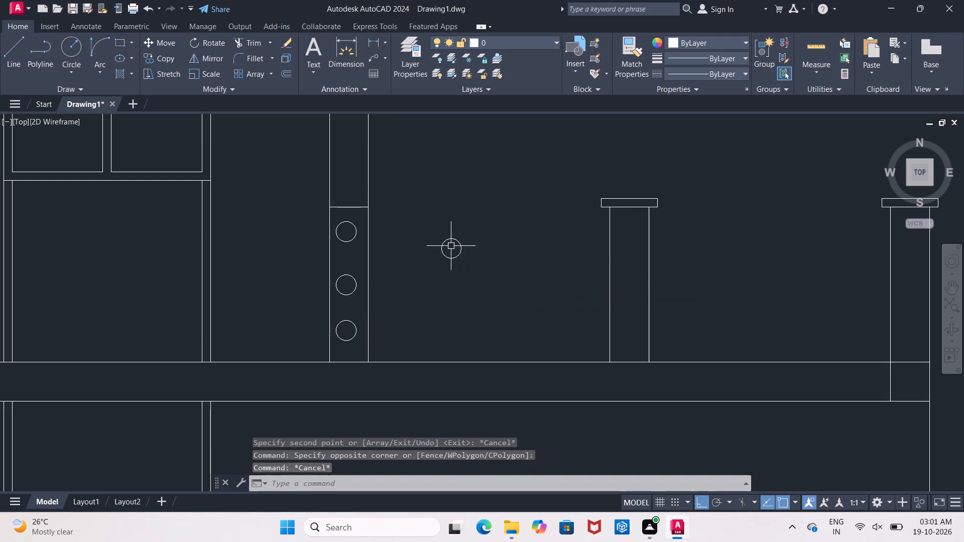
{"action": "left_click", "coordinate": [446, 240]}
{"action": "key", "text": "Delete"}
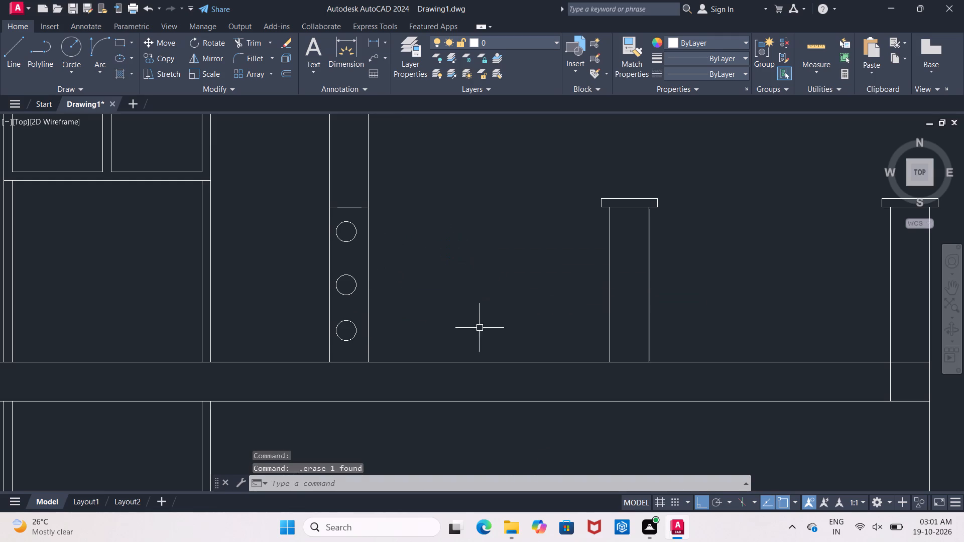
With Ortho on, move the middle circle in the uncapped post up about 1/2" to even out the spacing.
{"action": "scroll", "coordinate": [354, 267], "scroll_direction": "up", "scroll_amount": 2}
{"action": "left_click", "coordinate": [335, 288]}
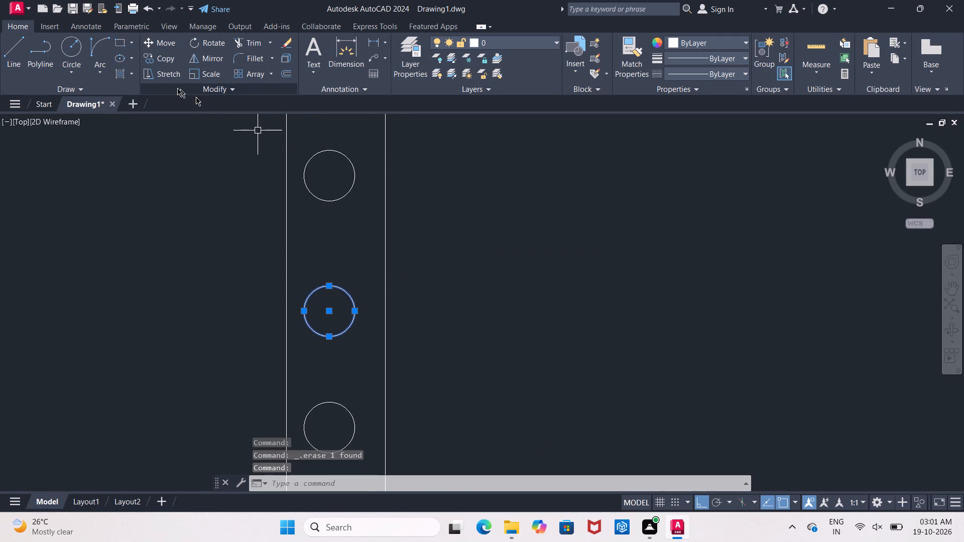
{"action": "left_click", "coordinate": [155, 47]}
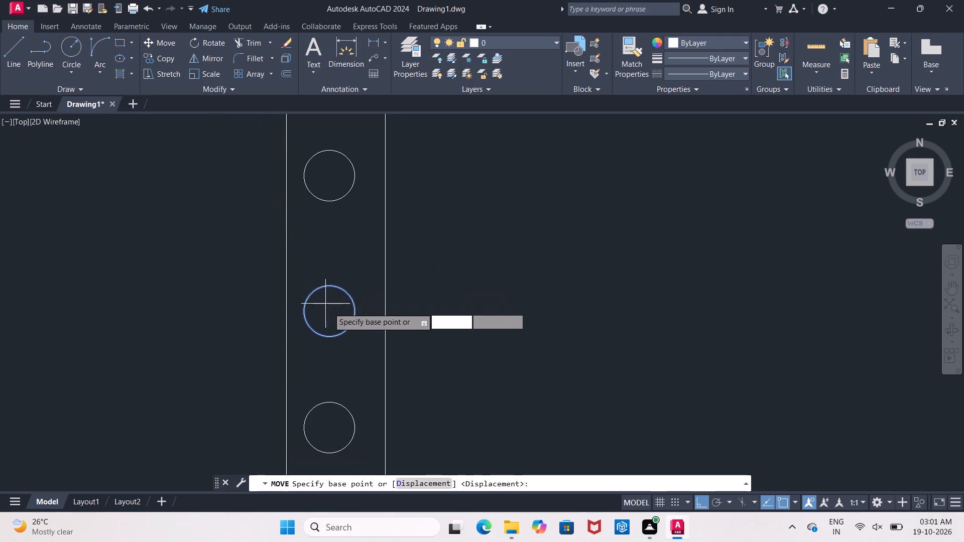
{"action": "left_click", "coordinate": [329, 314]}
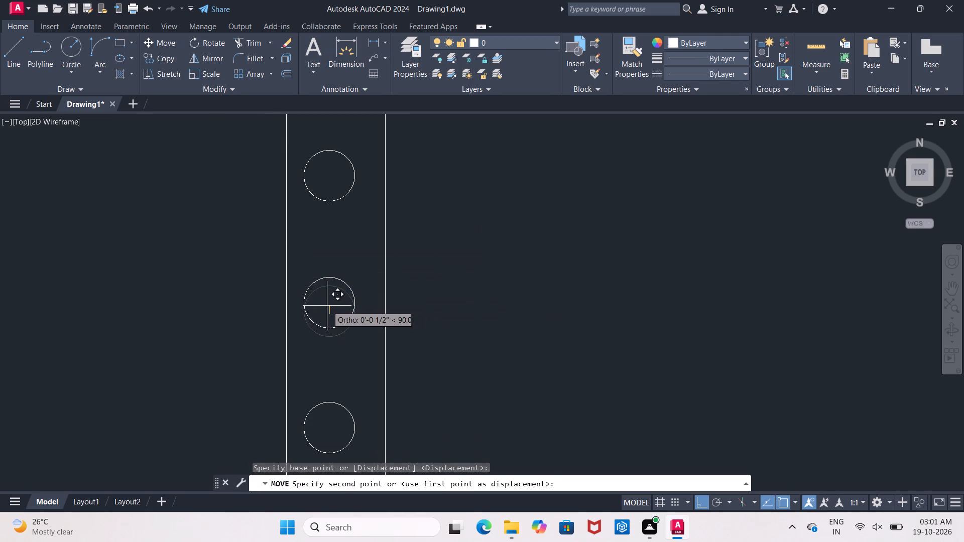
{"action": "left_click", "coordinate": [327, 306]}
Move the uncapped post's three circles together slightly sideways to centre them across the post's width.
{"action": "scroll", "coordinate": [328, 307], "scroll_direction": "down", "scroll_amount": 1}
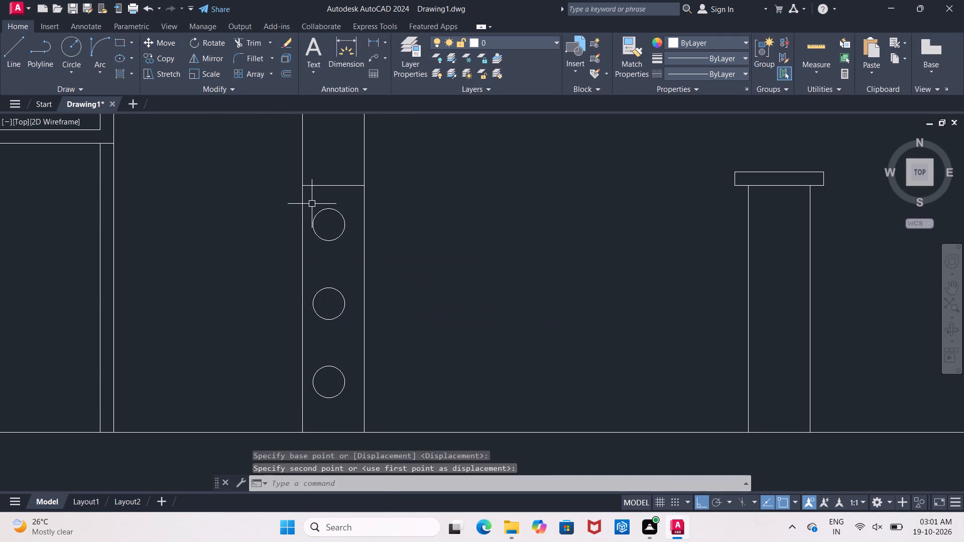
{"action": "left_click_drag", "start_coordinate": [311, 203], "coordinate": [310, 213]}
{"action": "left_click", "coordinate": [352, 400]}
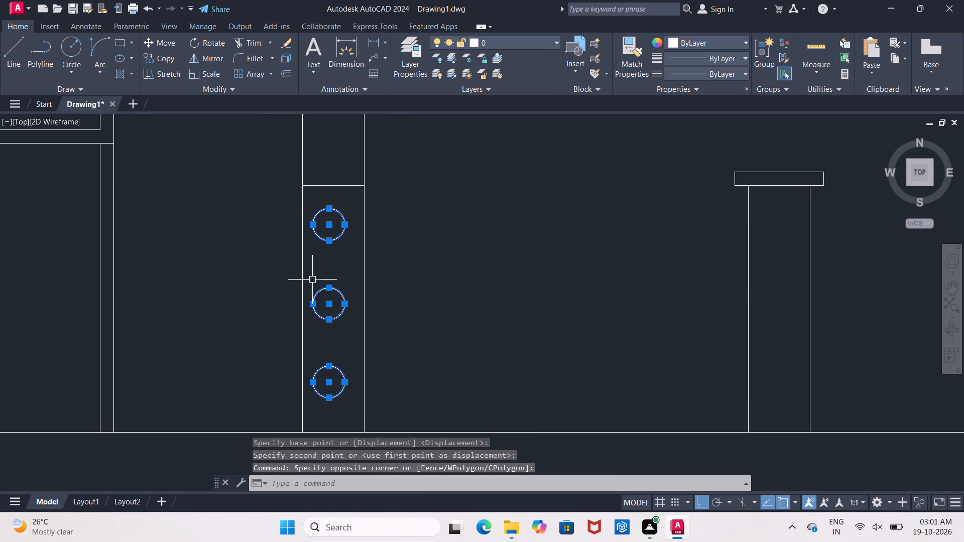
{"action": "left_click", "coordinate": [173, 46]}
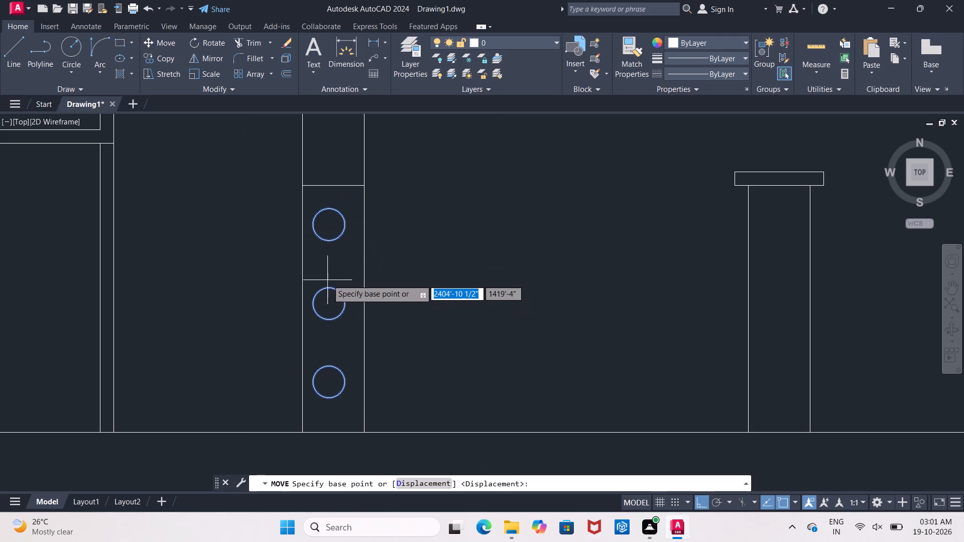
{"action": "left_click", "coordinate": [326, 273]}
{"action": "left_click", "coordinate": [329, 272]}
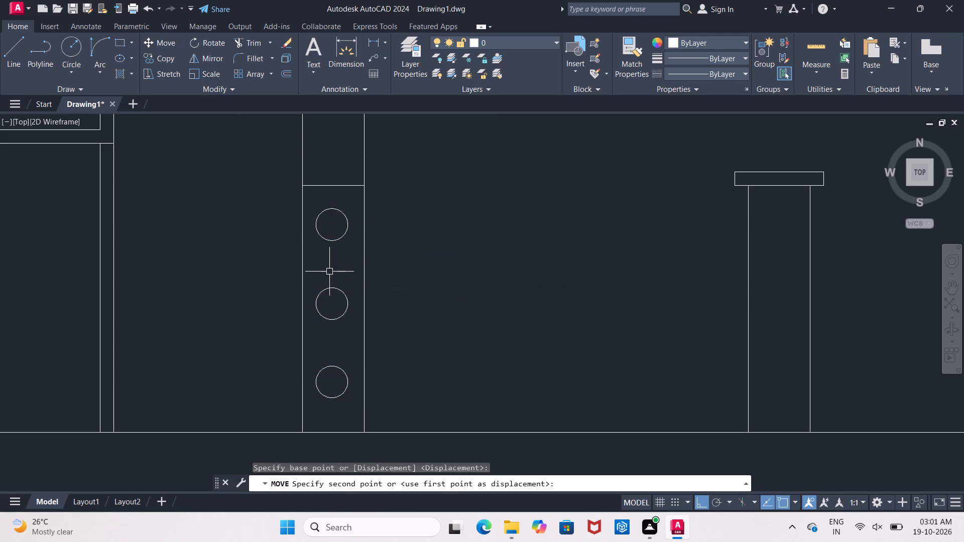
Copy the three circles horizontally into the middle capped post and the end capped post, the latter about 10'-10 1/2" away.
{"action": "left_click", "coordinate": [310, 202]}
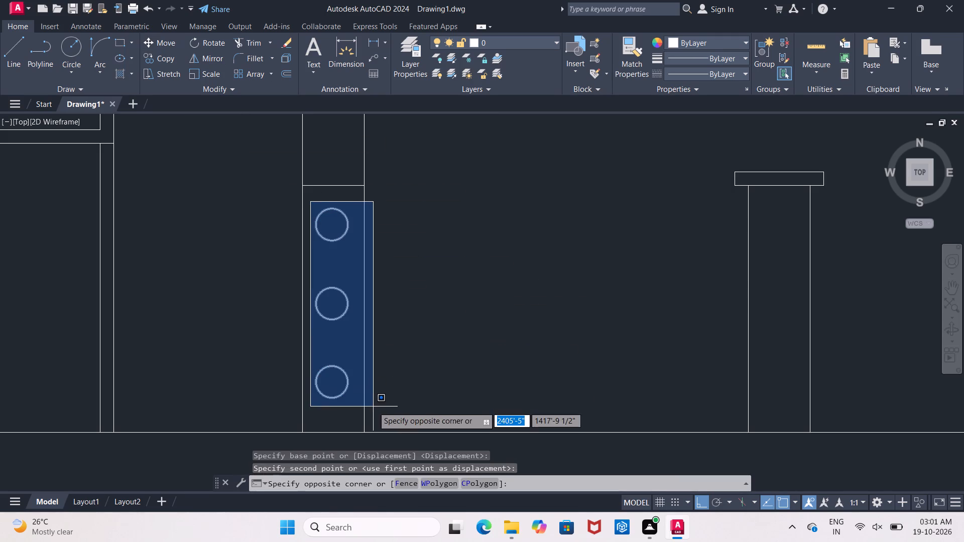
{"action": "left_click", "coordinate": [373, 406]}
{"action": "left_click", "coordinate": [175, 57]}
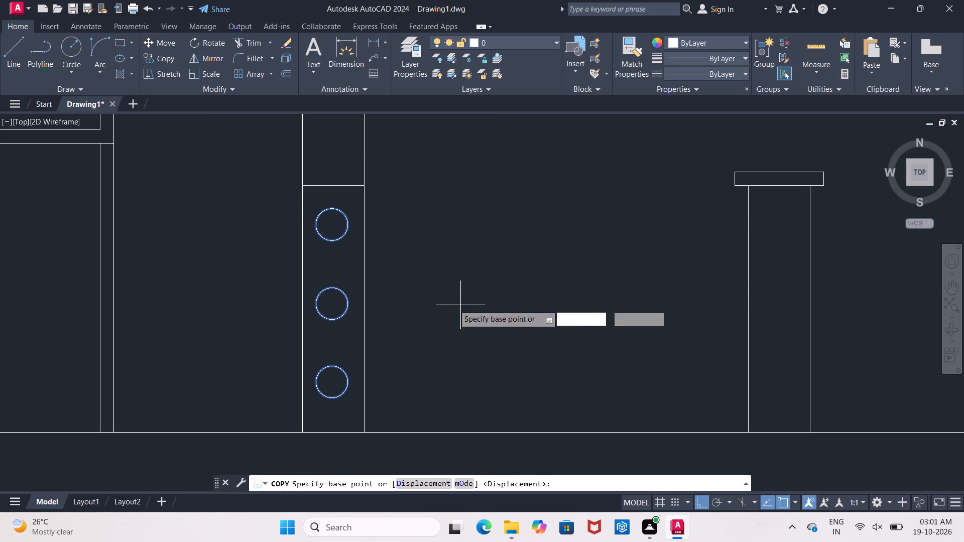
{"action": "left_click", "coordinate": [333, 263]}
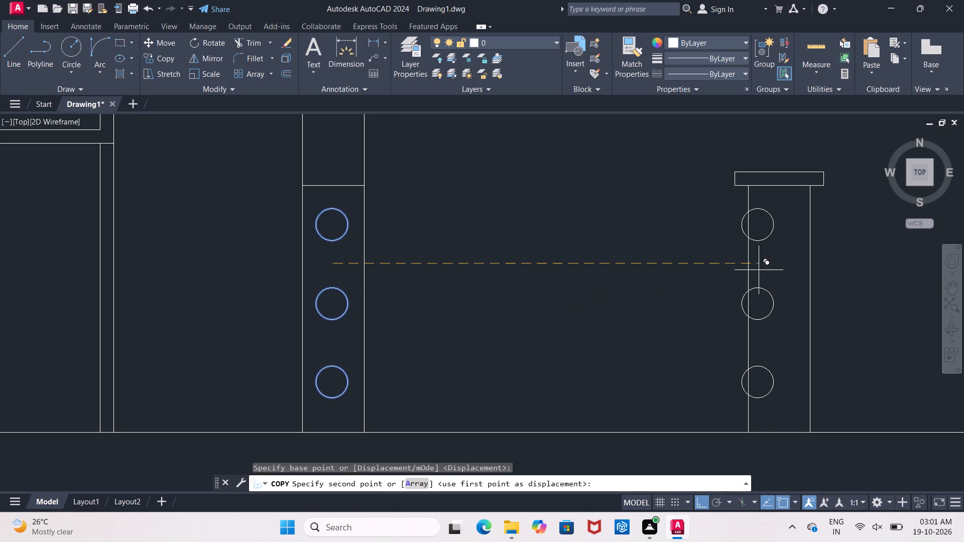
{"action": "left_click", "coordinate": [780, 270]}
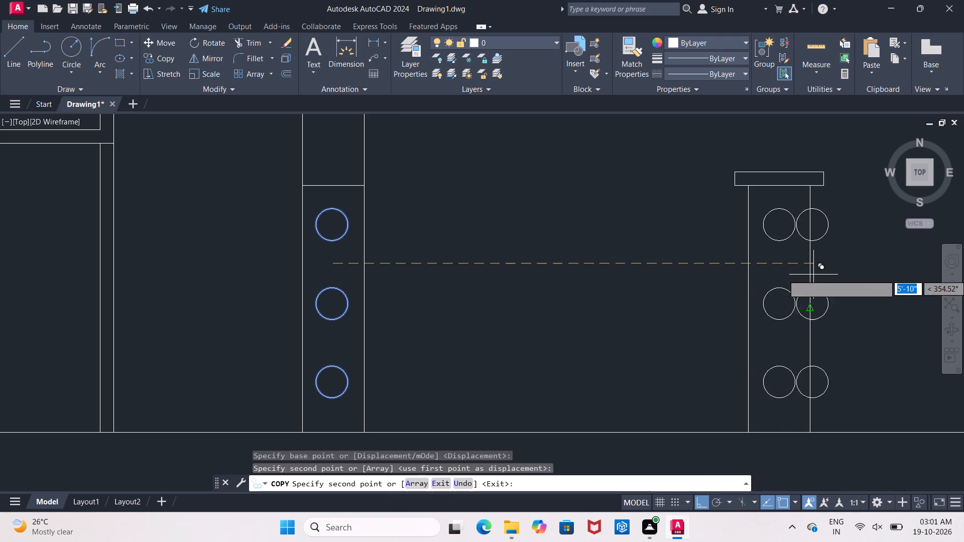
{"action": "middle_click_drag", "start_coordinate": [815, 275], "coordinate": [246, 268]}
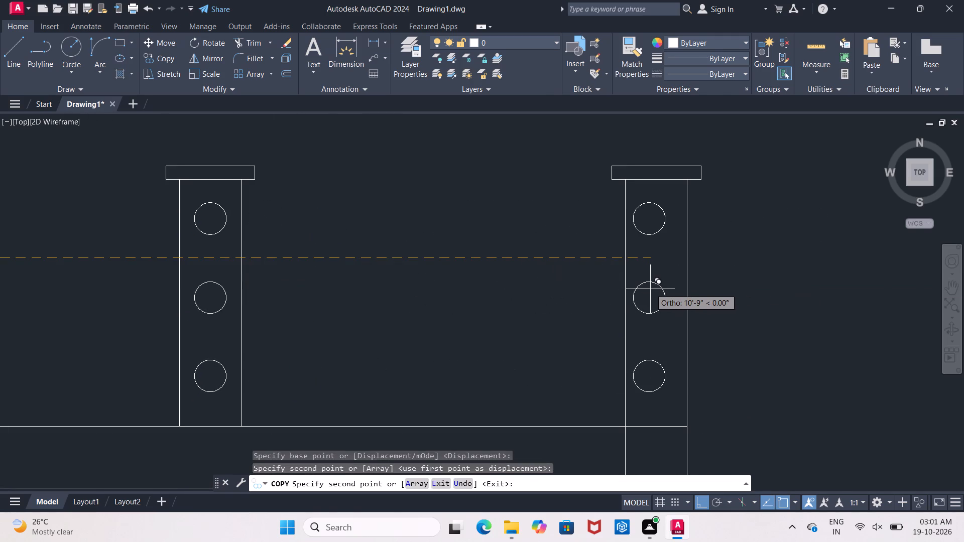
{"action": "left_click", "coordinate": [658, 289]}
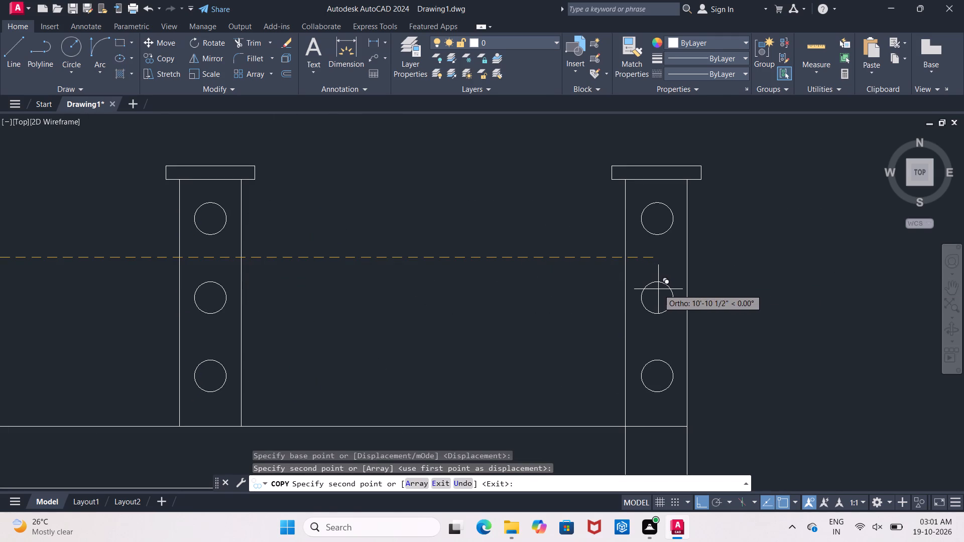
{"action": "key", "text": "Escape"}
{"action": "scroll", "coordinate": [659, 290], "scroll_direction": "down", "scroll_amount": 2}
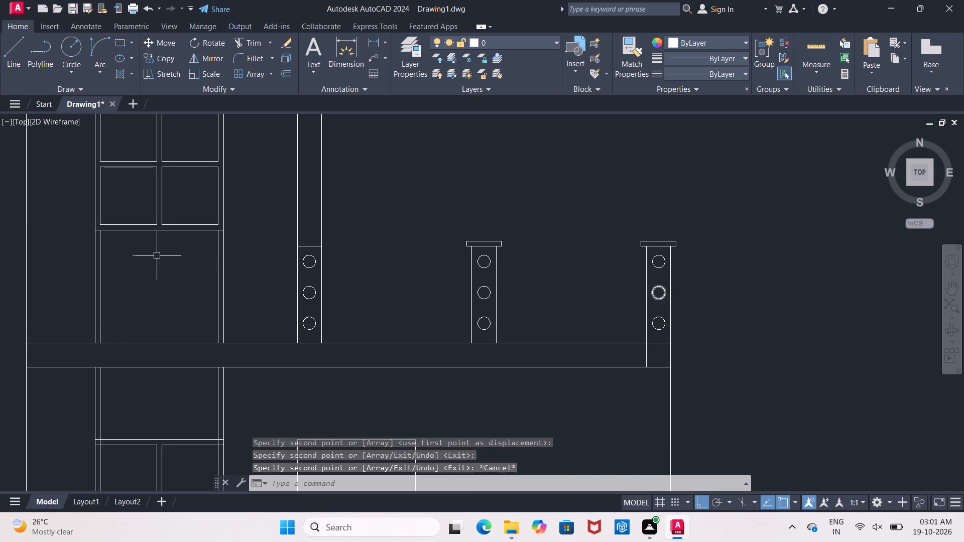
Draw a horizontal line about 10'-10 1/2" long from the top of the uncapped post's upper circle to the top of the end post's upper circle.
{"action": "scroll", "coordinate": [309, 262], "scroll_direction": "up", "scroll_amount": 1}
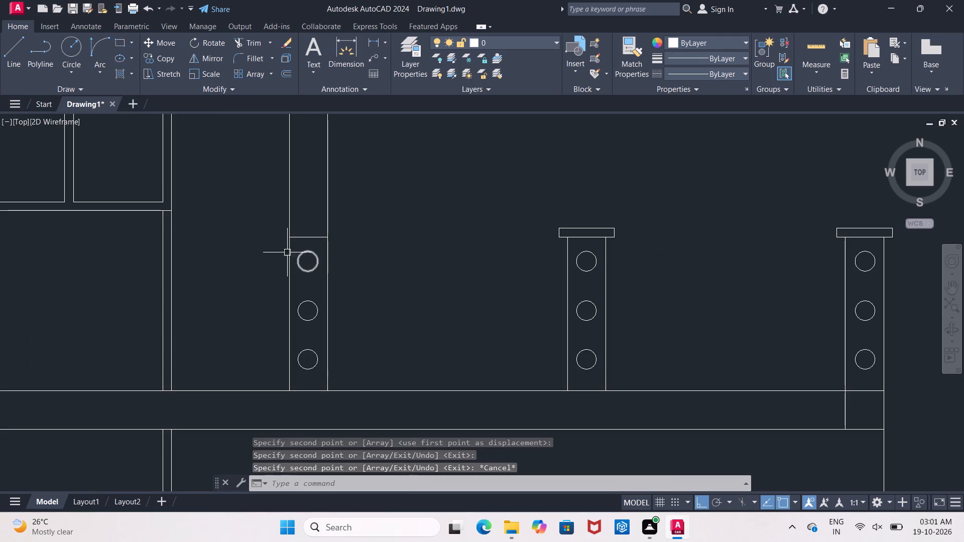
{"action": "left_click", "coordinate": [16, 51]}
{"action": "scroll", "coordinate": [312, 275], "scroll_direction": "up", "scroll_amount": 2}
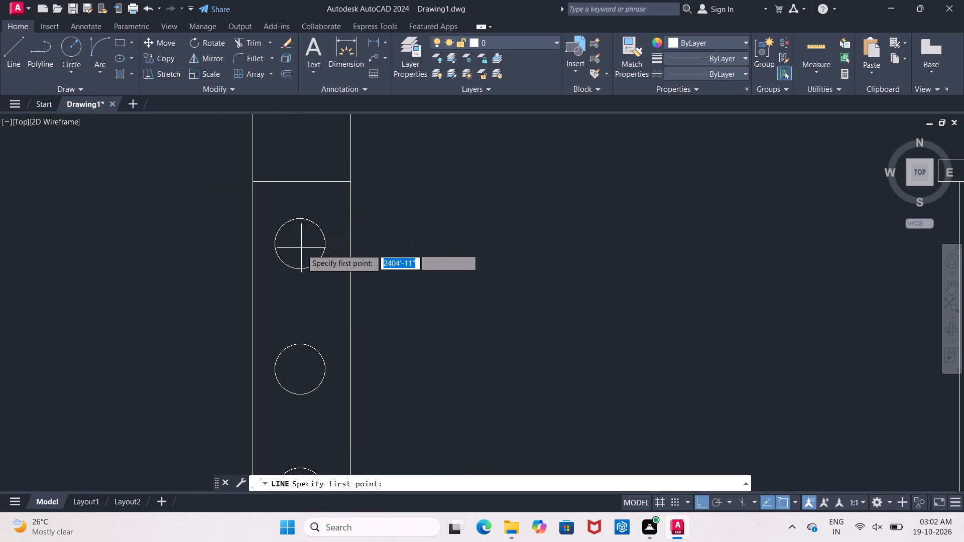
{"action": "left_click", "coordinate": [300, 219]}
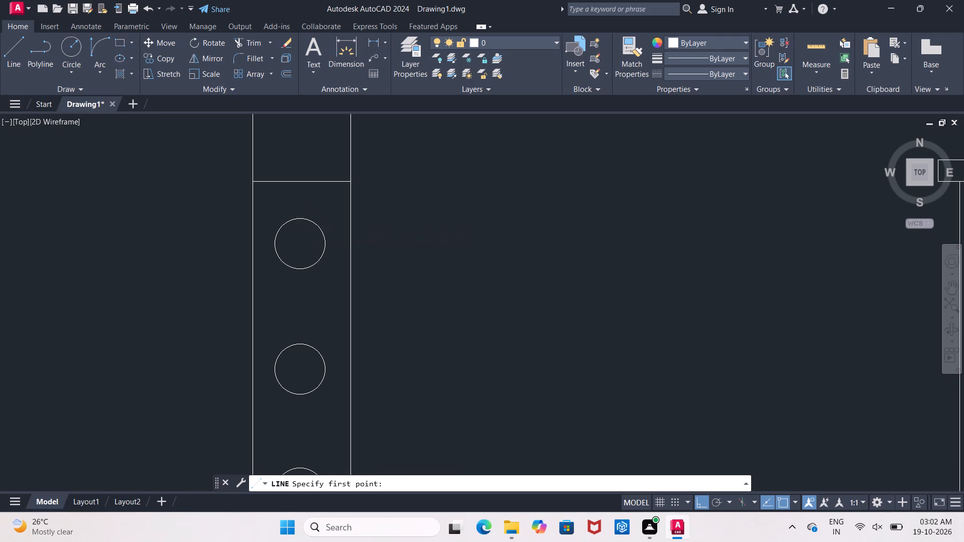
{"action": "middle_click_drag", "start_coordinate": [545, 241], "coordinate": [361, 222]}
{"action": "scroll", "coordinate": [361, 222], "scroll_direction": "down", "scroll_amount": 3}
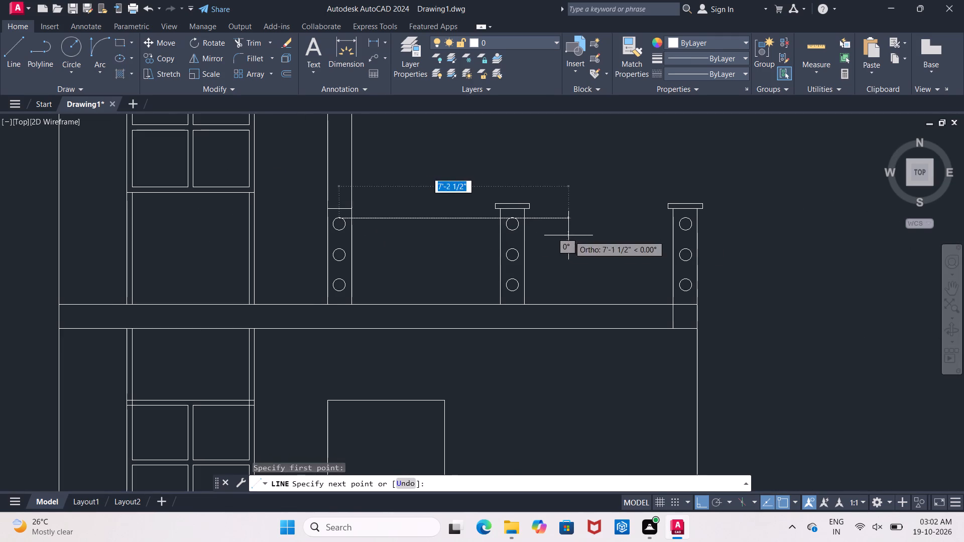
{"action": "scroll", "coordinate": [663, 227], "scroll_direction": "up", "scroll_amount": 2}
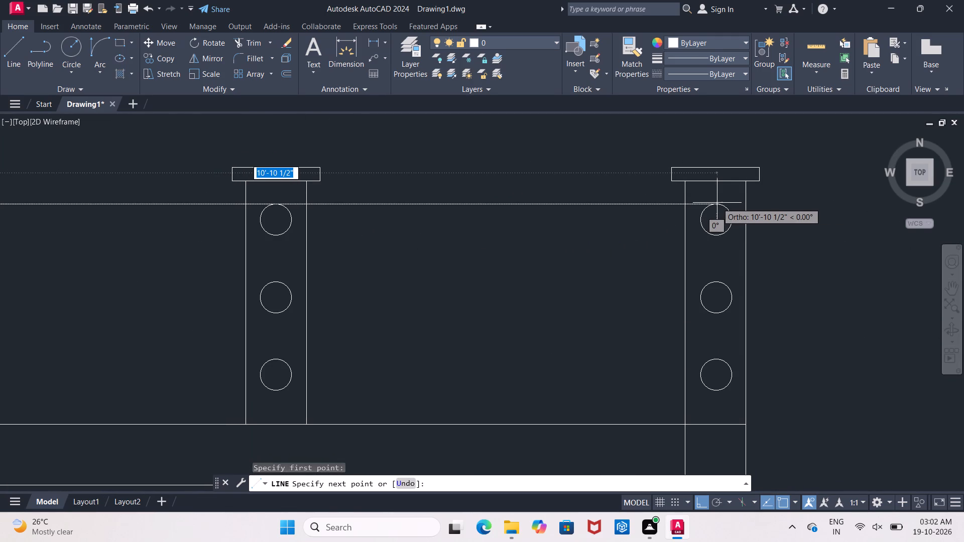
{"action": "scroll", "coordinate": [717, 203], "scroll_direction": "up", "scroll_amount": 4}
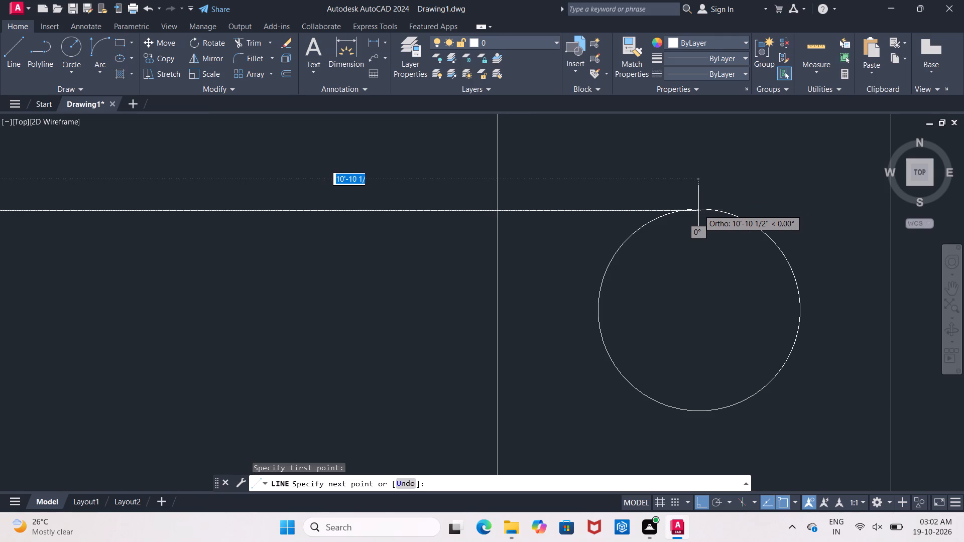
{"action": "left_click", "coordinate": [698, 209]}
{"action": "key", "text": "Escape"}
Copy the rail line down to the upper circle's bottom and the middle circle's top and bottom, at about 4 1/2", 11 1/2" and 1'-4".
{"action": "scroll", "coordinate": [698, 210], "scroll_direction": "down", "scroll_amount": 3}
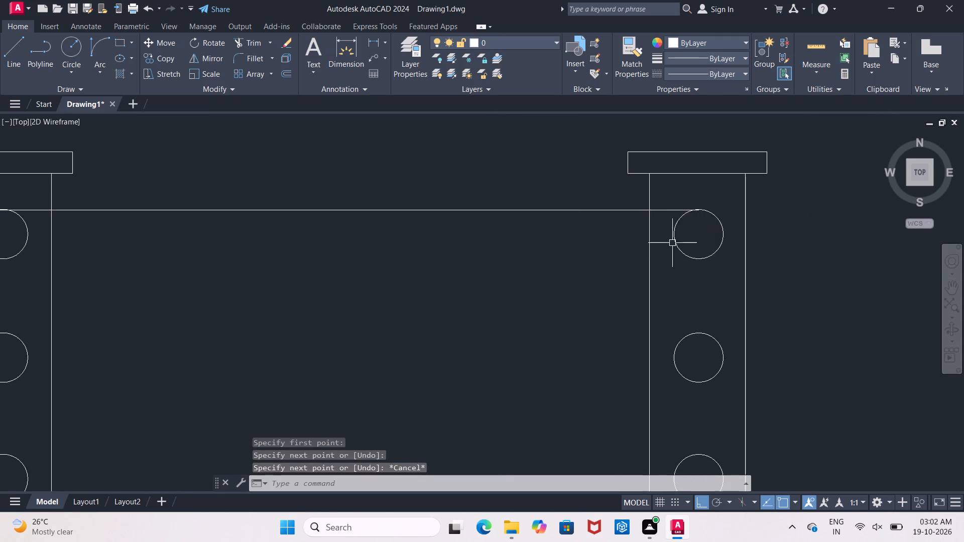
{"action": "scroll", "coordinate": [653, 254], "scroll_direction": "down", "scroll_amount": 2}
{"action": "left_click", "coordinate": [276, 237]}
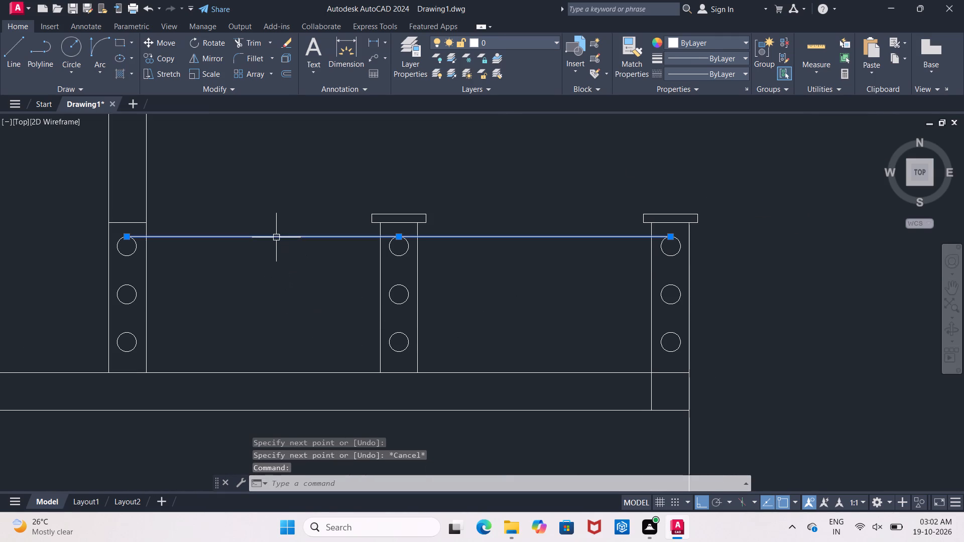
{"action": "left_click", "coordinate": [148, 61]}
{"action": "scroll", "coordinate": [77, 282], "scroll_direction": "up", "scroll_amount": 2}
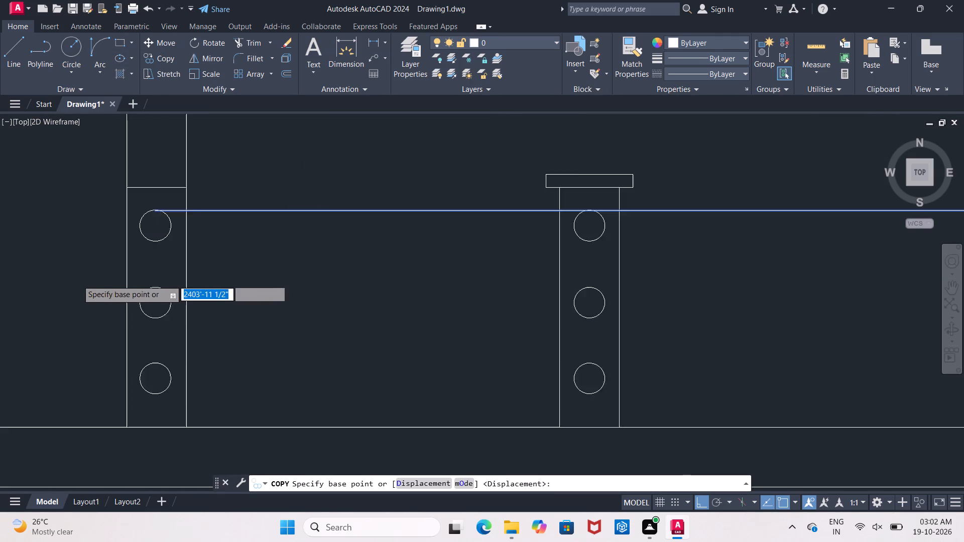
{"action": "left_click", "coordinate": [201, 168]}
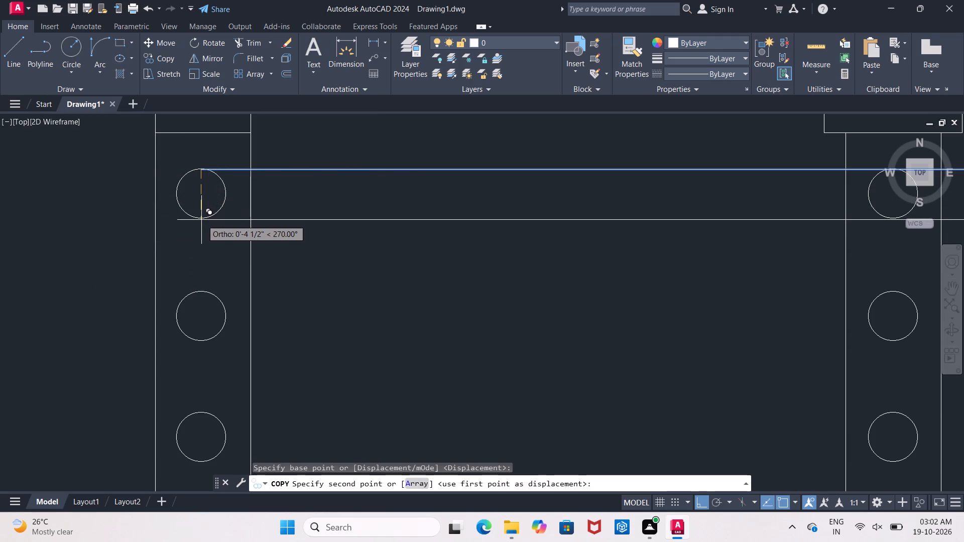
{"action": "scroll", "coordinate": [201, 218], "scroll_direction": "up", "scroll_amount": 4}
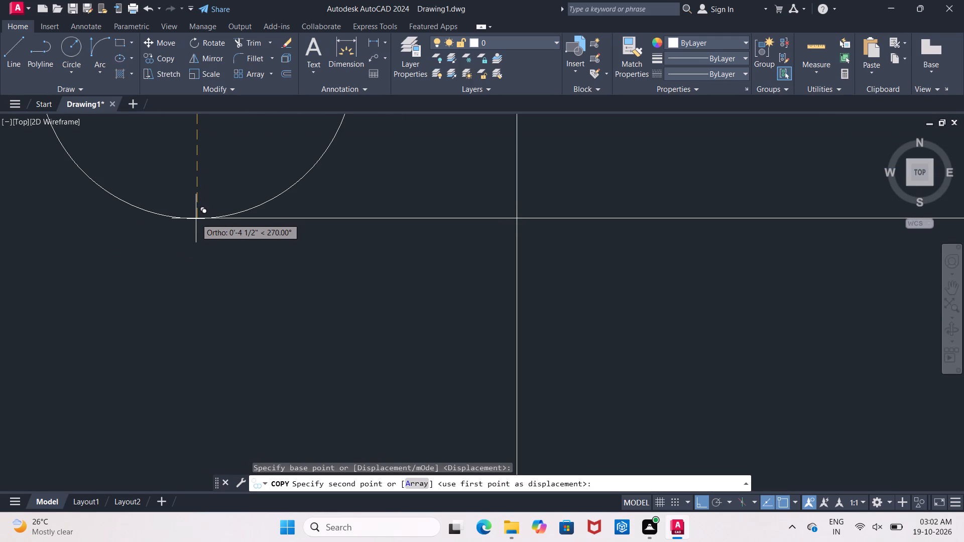
{"action": "left_click", "coordinate": [197, 218]}
{"action": "scroll", "coordinate": [213, 305], "scroll_direction": "down", "scroll_amount": 6}
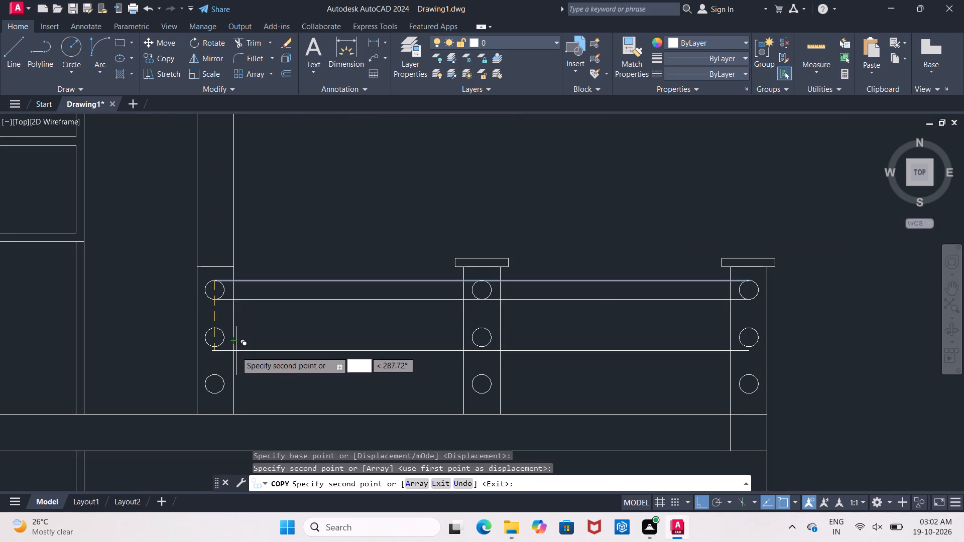
{"action": "scroll", "coordinate": [217, 334], "scroll_direction": "up", "scroll_amount": 3}
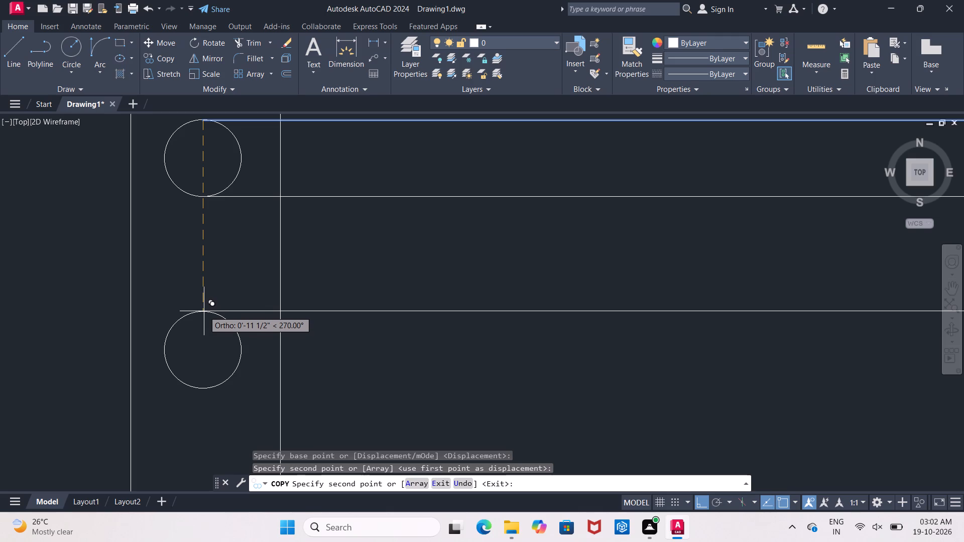
{"action": "left_click", "coordinate": [204, 311]}
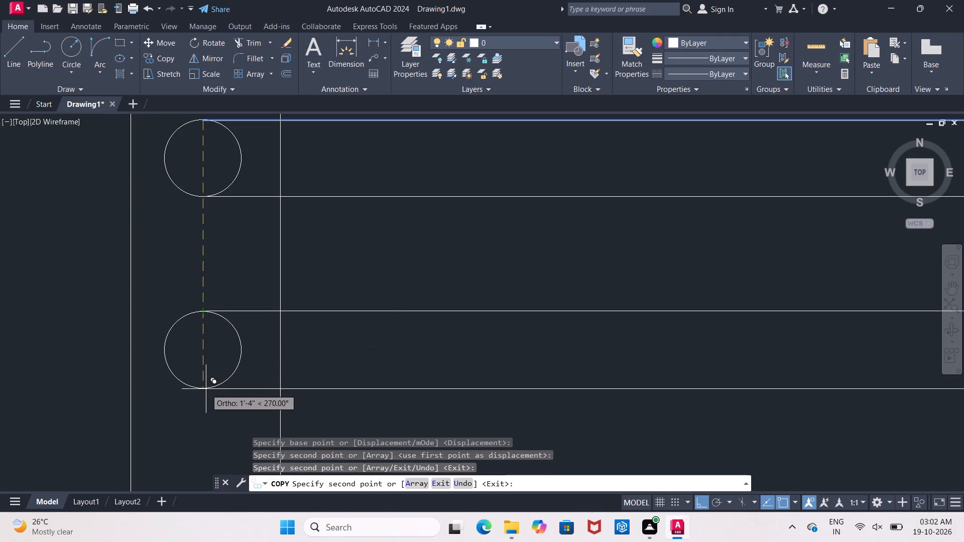
{"action": "left_click", "coordinate": [206, 389]}
Add two more copies of the rail line at the lowest circle's top and bottom, about 1'-11" and 2'-3 1/2" below the original.
{"action": "scroll", "coordinate": [207, 408], "scroll_direction": "down", "scroll_amount": 1}
{"action": "middle_click_drag", "start_coordinate": [207, 405], "coordinate": [208, 399]}
{"action": "scroll", "coordinate": [207, 405], "scroll_direction": "down", "scroll_amount": 1}
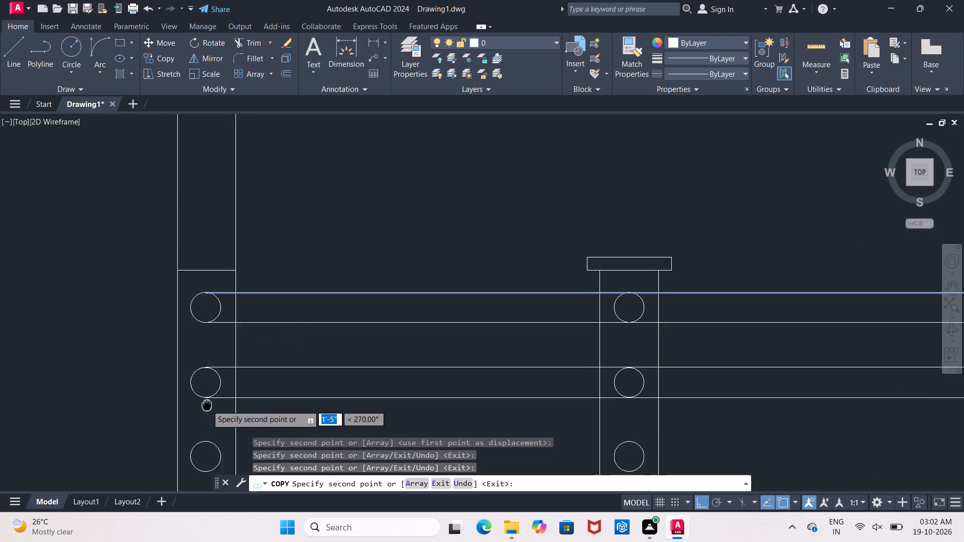
{"action": "middle_click_drag", "start_coordinate": [208, 399], "coordinate": [201, 317]}
{"action": "scroll", "coordinate": [202, 371], "scroll_direction": "up", "scroll_amount": 2}
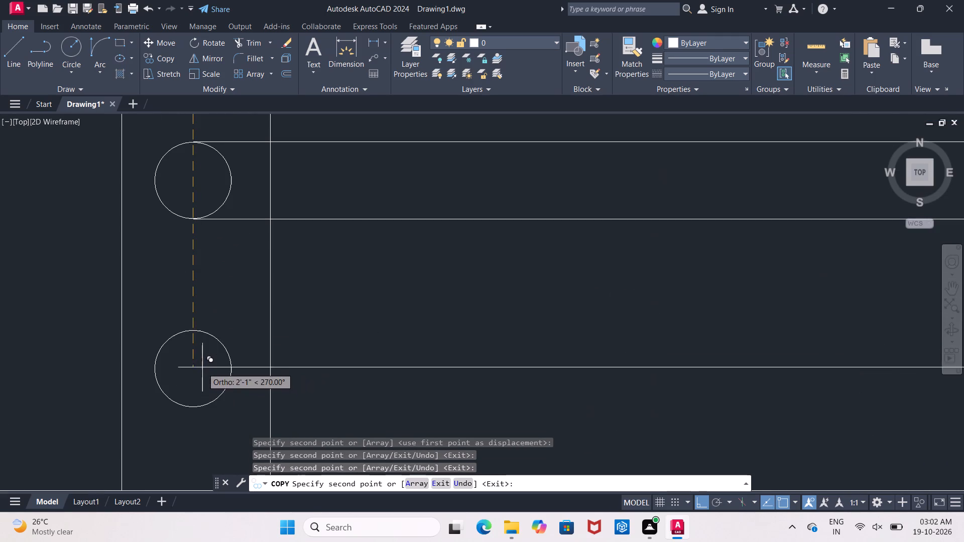
{"action": "left_click", "coordinate": [193, 331]}
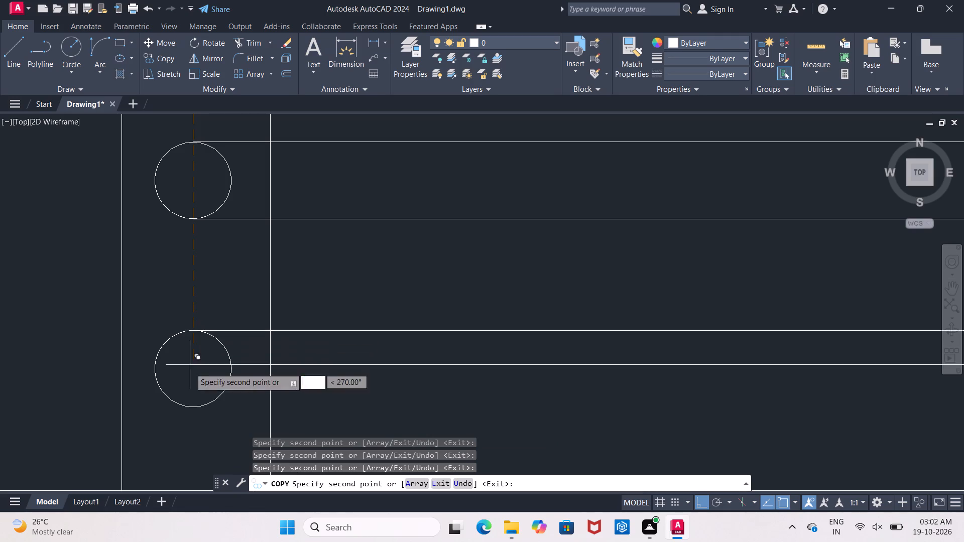
{"action": "left_click", "coordinate": [192, 408]}
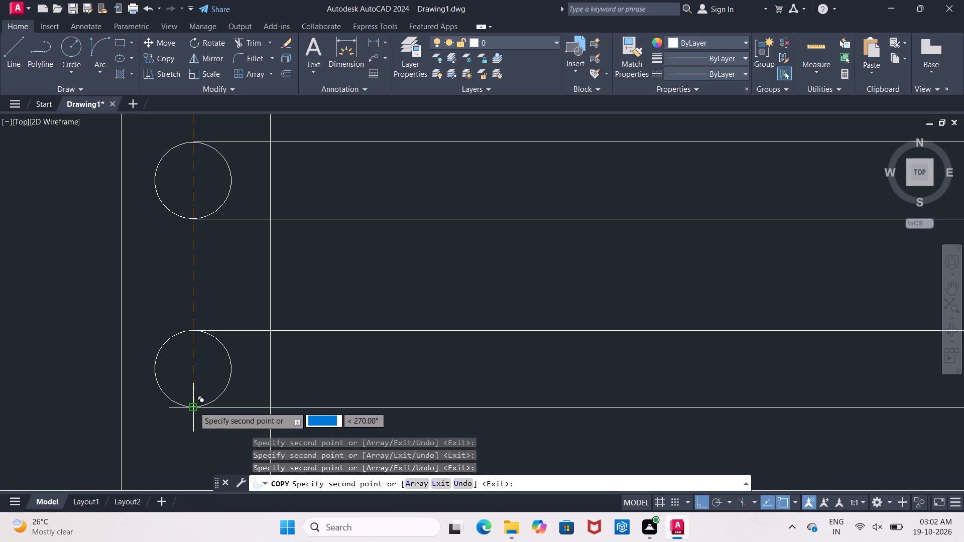
{"action": "key", "text": "Escape"}
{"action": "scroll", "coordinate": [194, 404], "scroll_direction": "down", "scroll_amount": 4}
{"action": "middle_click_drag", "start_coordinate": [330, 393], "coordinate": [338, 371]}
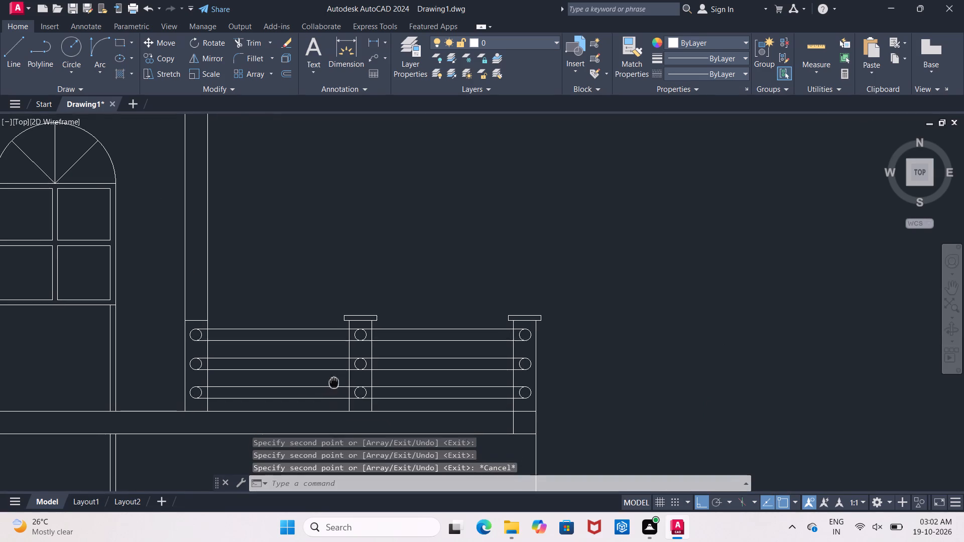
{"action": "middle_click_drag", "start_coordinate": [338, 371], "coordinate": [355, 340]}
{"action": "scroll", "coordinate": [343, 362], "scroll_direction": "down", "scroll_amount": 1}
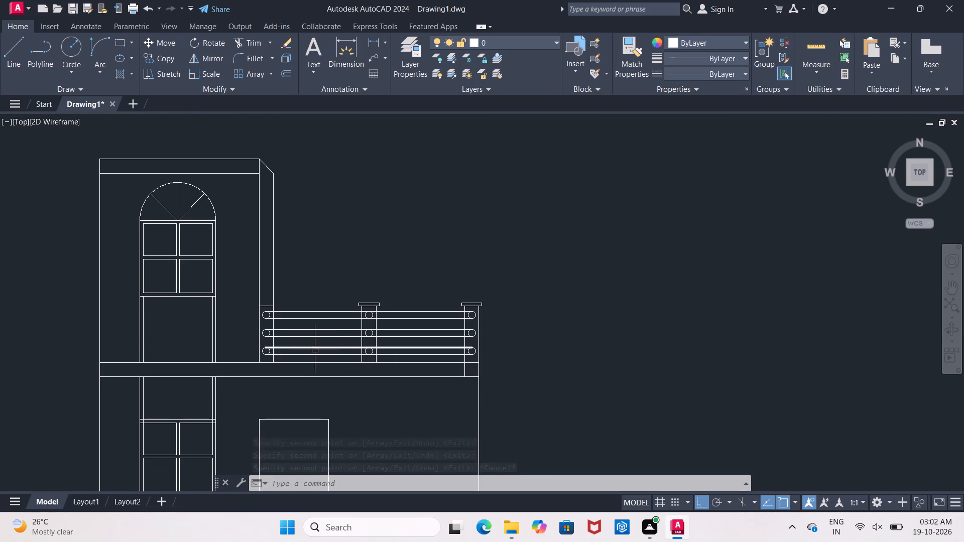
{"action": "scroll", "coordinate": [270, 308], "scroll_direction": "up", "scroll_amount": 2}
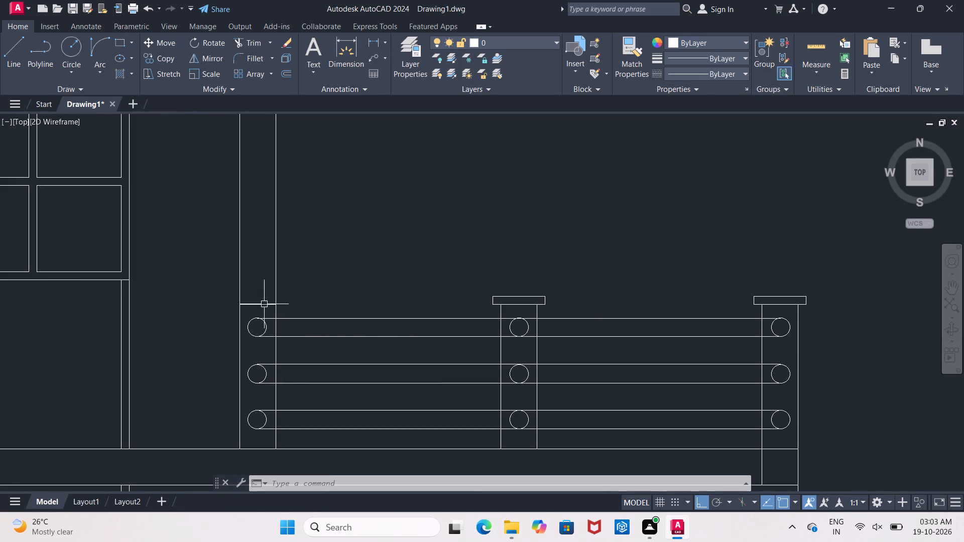
Erase the short horizontal line across the uncapped post above its upper circle.
{"action": "left_click", "coordinate": [262, 304]}
{"action": "key", "text": "Delete"}
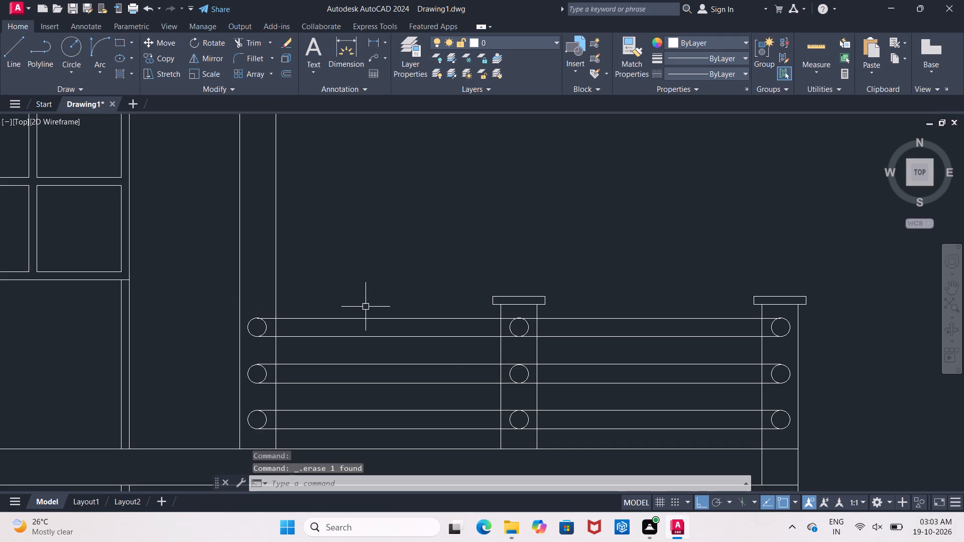
Copy the railing's circles, rail lines, caps and inner post lines straight down 10'-0" onto the slab one floor below.
{"action": "scroll", "coordinate": [367, 304], "scroll_direction": "down", "scroll_amount": 3}
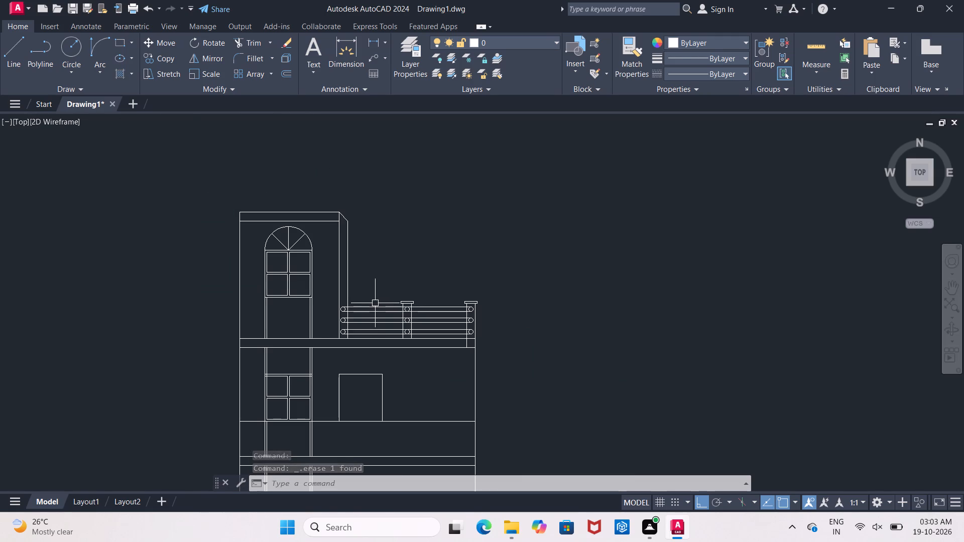
{"action": "middle_click_drag", "start_coordinate": [376, 305], "coordinate": [384, 204]}
{"action": "scroll", "coordinate": [379, 298], "scroll_direction": "down", "scroll_amount": 1}
{"action": "middle_click_drag", "start_coordinate": [379, 274], "coordinate": [384, 299]}
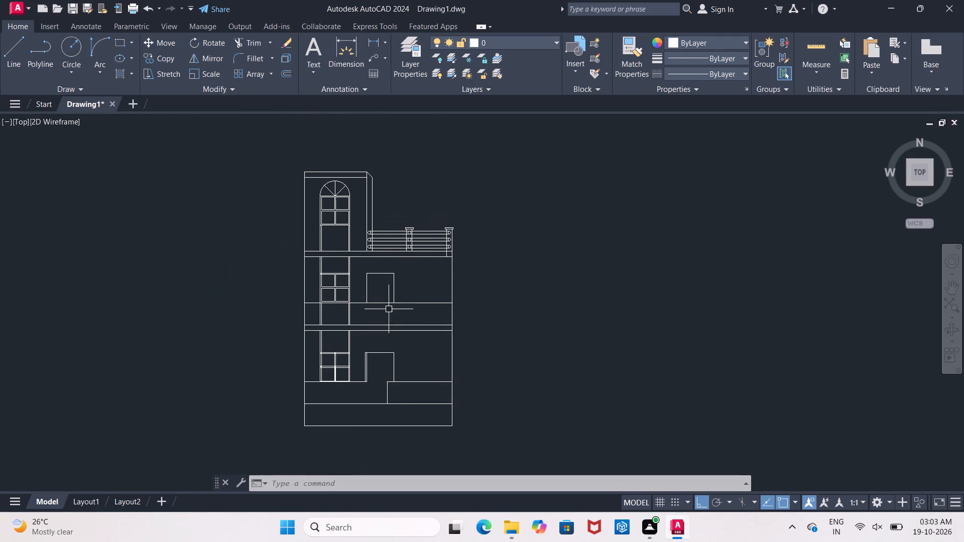
{"action": "scroll", "coordinate": [395, 316], "scroll_direction": "up", "scroll_amount": 1}
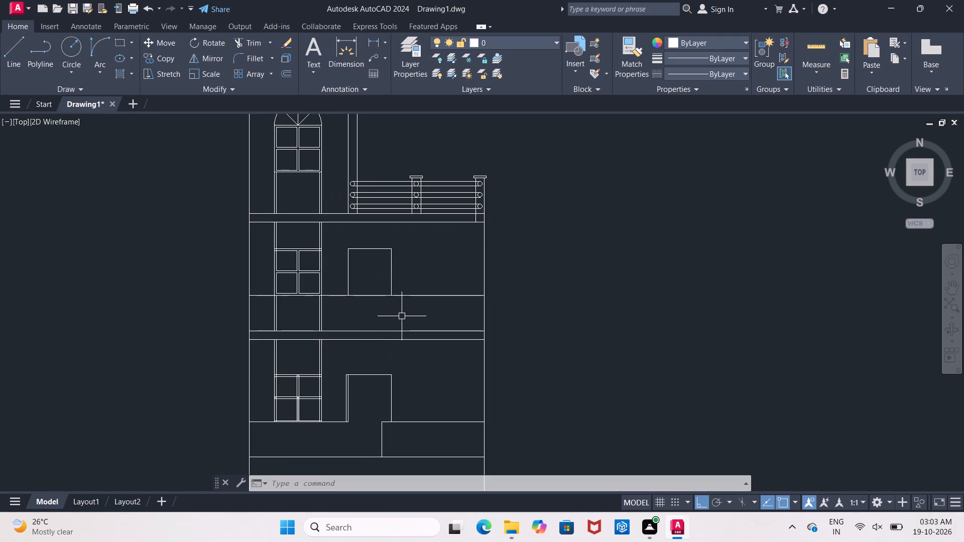
{"action": "scroll", "coordinate": [358, 188], "scroll_direction": "up", "scroll_amount": 2}
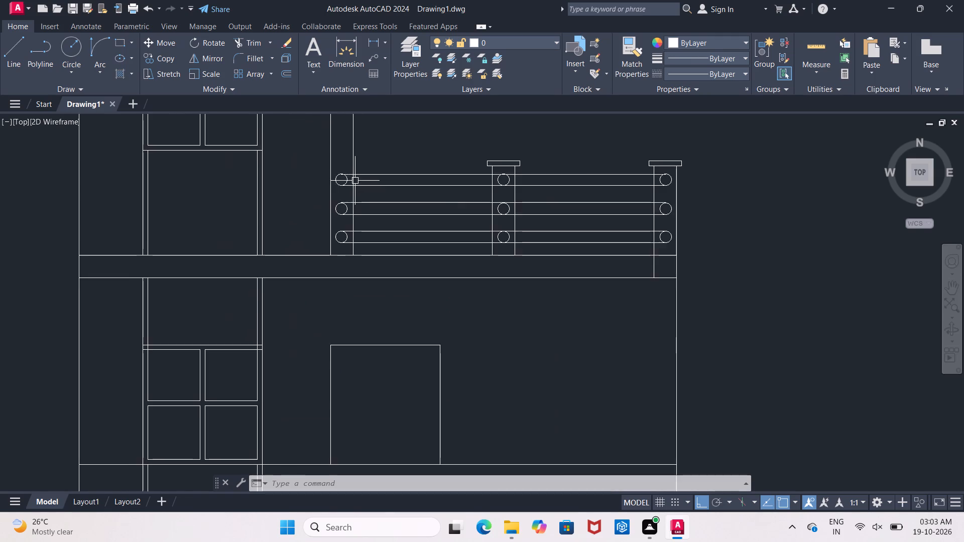
{"action": "scroll", "coordinate": [354, 176], "scroll_direction": "up", "scroll_amount": 1}
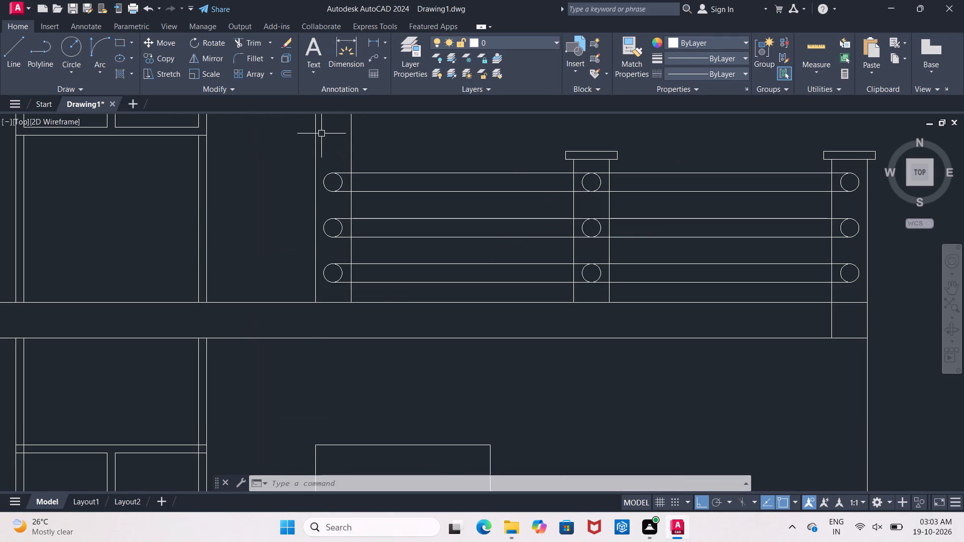
{"action": "left_click_drag", "start_coordinate": [321, 132], "coordinate": [323, 140]}
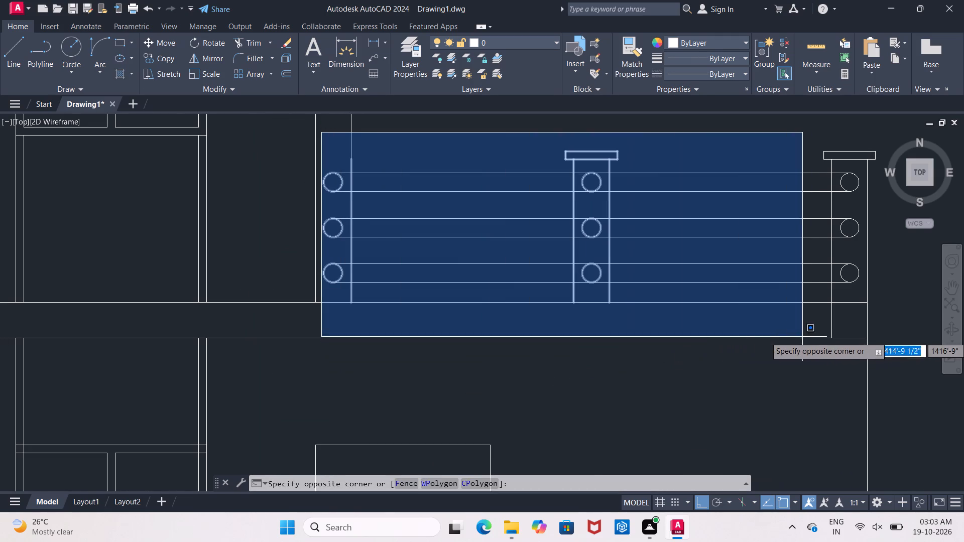
{"action": "left_click", "coordinate": [876, 333]}
{"action": "scroll", "coordinate": [718, 376], "scroll_direction": "down", "scroll_amount": 1}
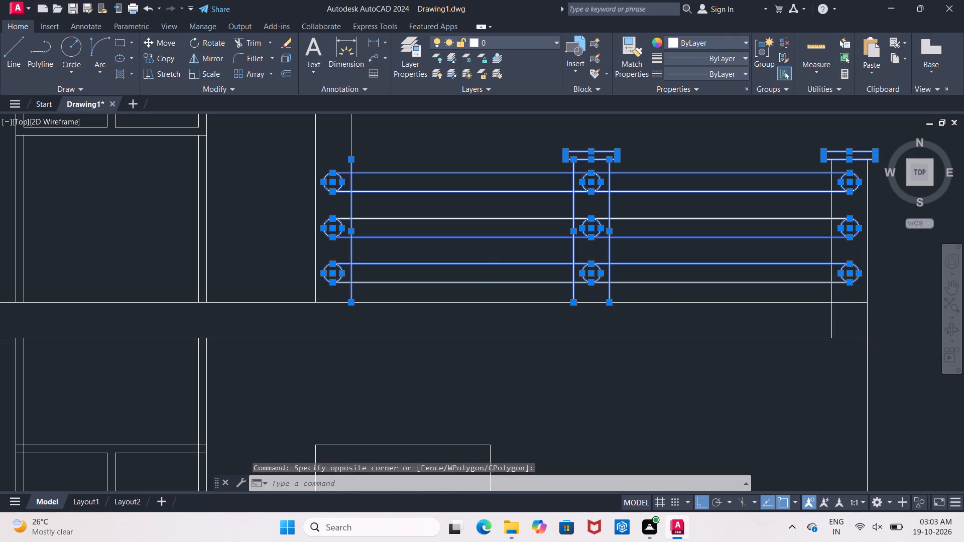
{"action": "scroll", "coordinate": [718, 376], "scroll_direction": "down", "scroll_amount": 1}
{"action": "middle_click_drag", "start_coordinate": [718, 376], "coordinate": [672, 332]}
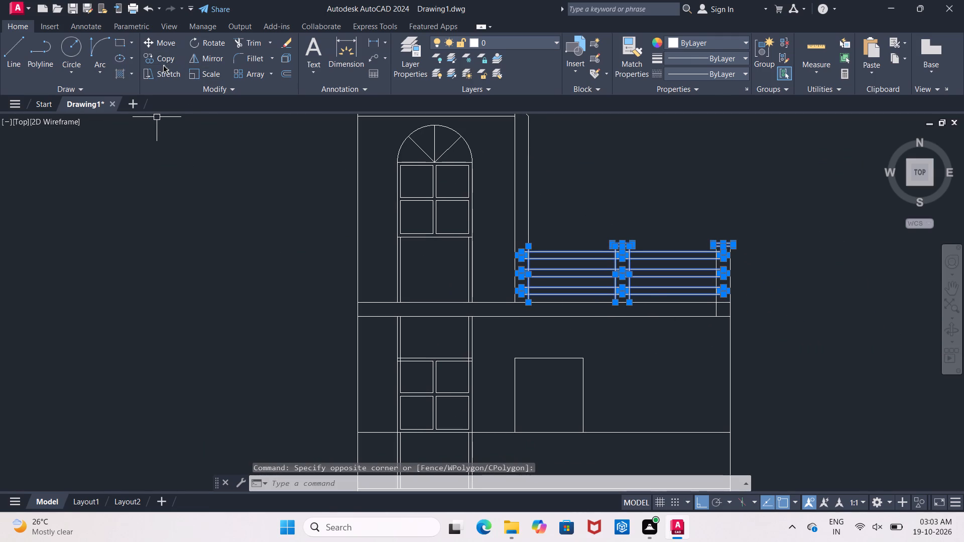
{"action": "left_click", "coordinate": [163, 61]}
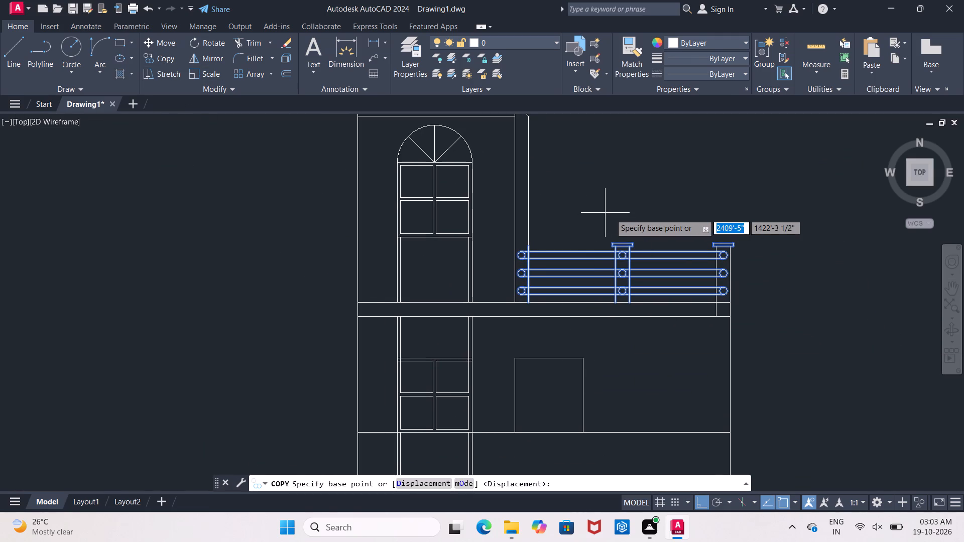
{"action": "left_click", "coordinate": [619, 218]}
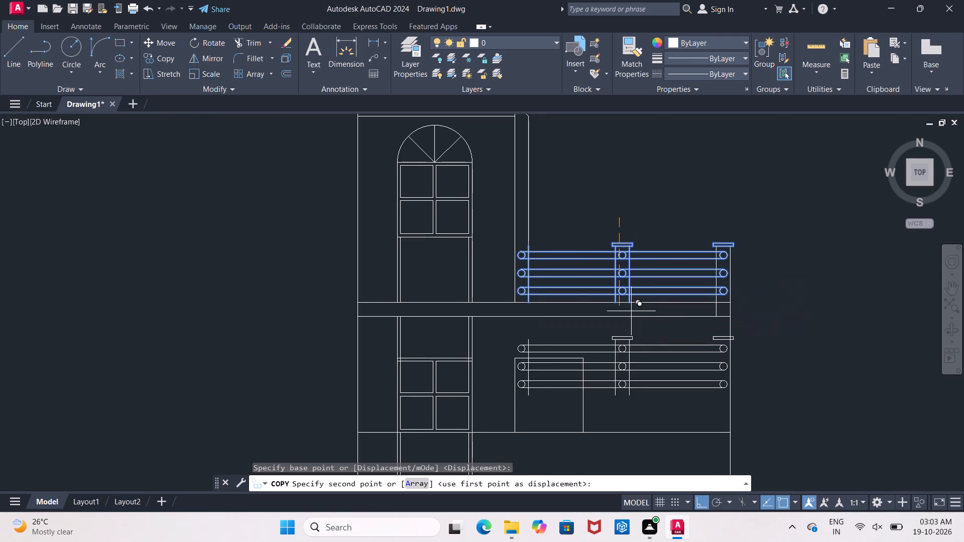
{"action": "middle_click_drag", "start_coordinate": [628, 343], "coordinate": [598, 271]}
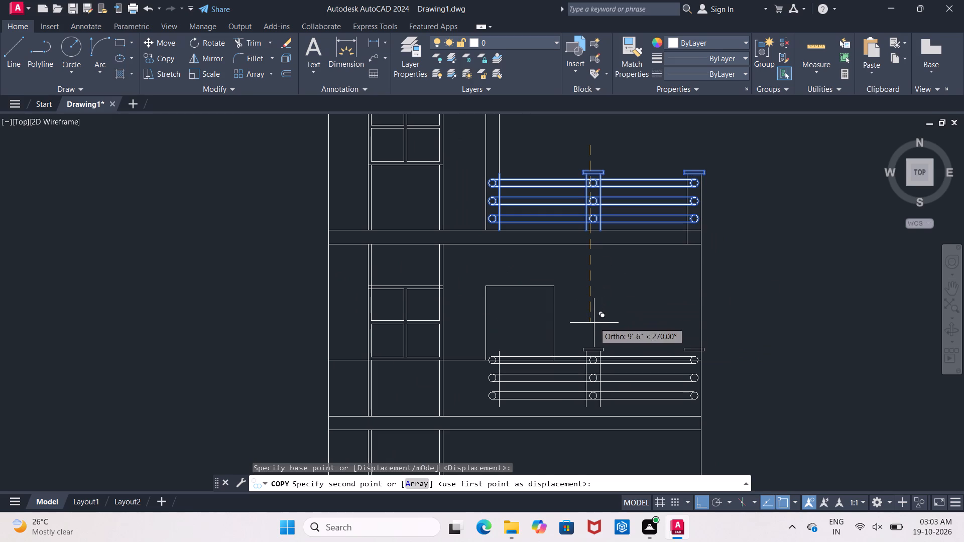
{"action": "scroll", "coordinate": [593, 331], "scroll_direction": "up", "scroll_amount": 1}
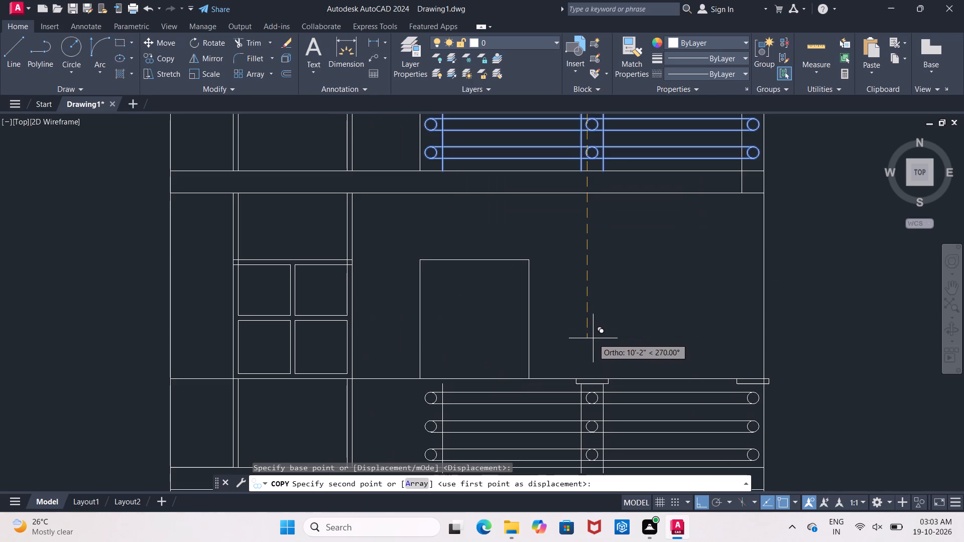
{"action": "scroll", "coordinate": [593, 337], "scroll_direction": "down", "scroll_amount": 2}
{"action": "scroll", "coordinate": [593, 337], "scroll_direction": "up", "scroll_amount": 2}
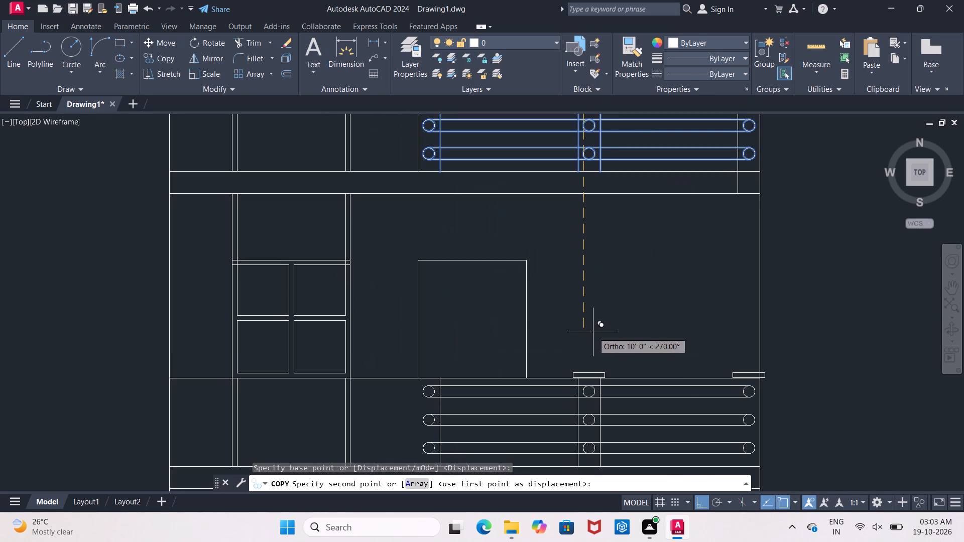
{"action": "scroll", "coordinate": [594, 334], "scroll_direction": "up", "scroll_amount": 3}
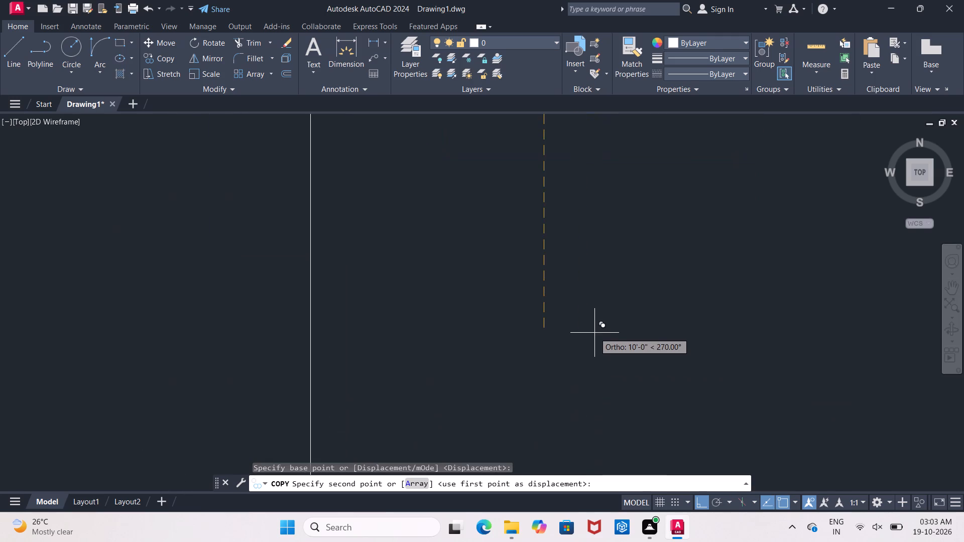
{"action": "middle_click_drag", "start_coordinate": [598, 328], "coordinate": [610, 196]}
{"action": "scroll", "coordinate": [610, 196], "scroll_direction": "down", "scroll_amount": 2}
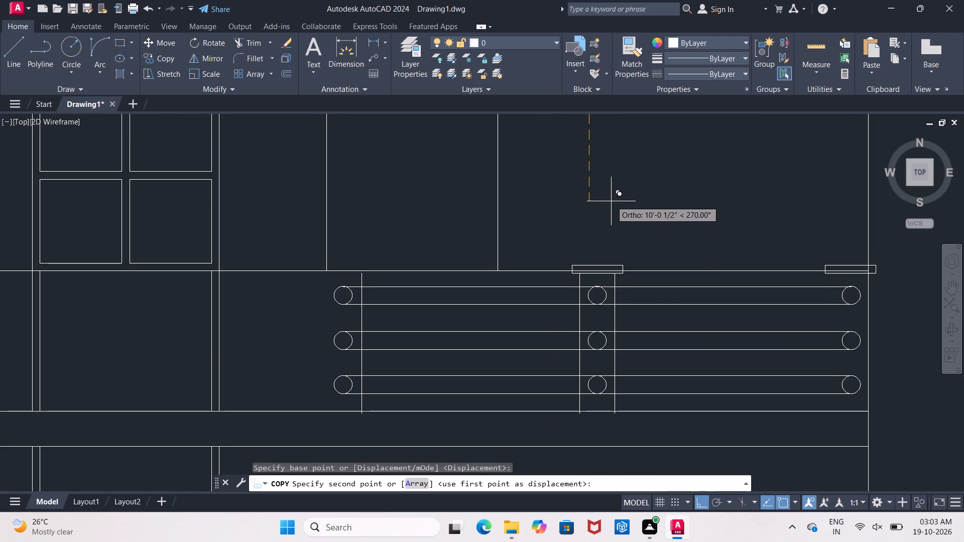
{"action": "scroll", "coordinate": [611, 196], "scroll_direction": "up", "scroll_amount": 1}
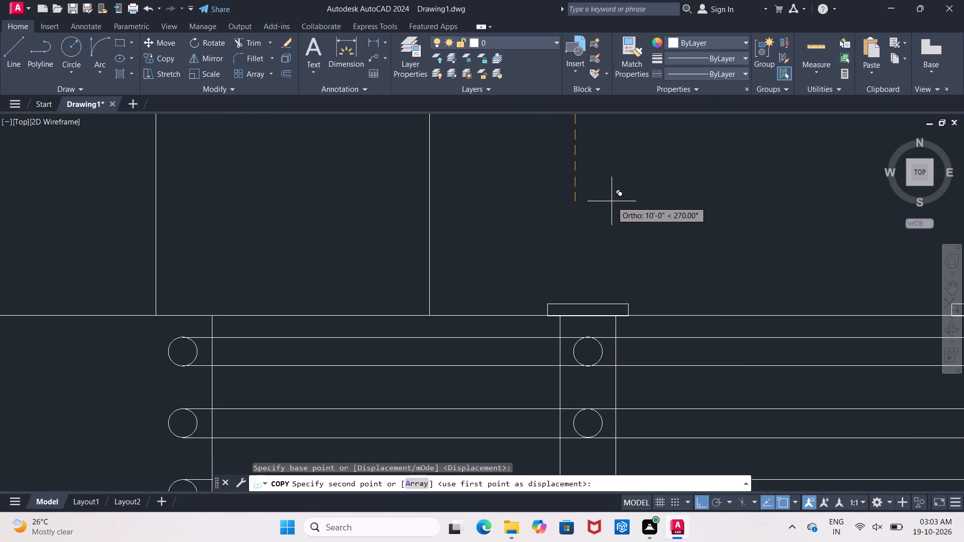
{"action": "left_click", "coordinate": [612, 200]}
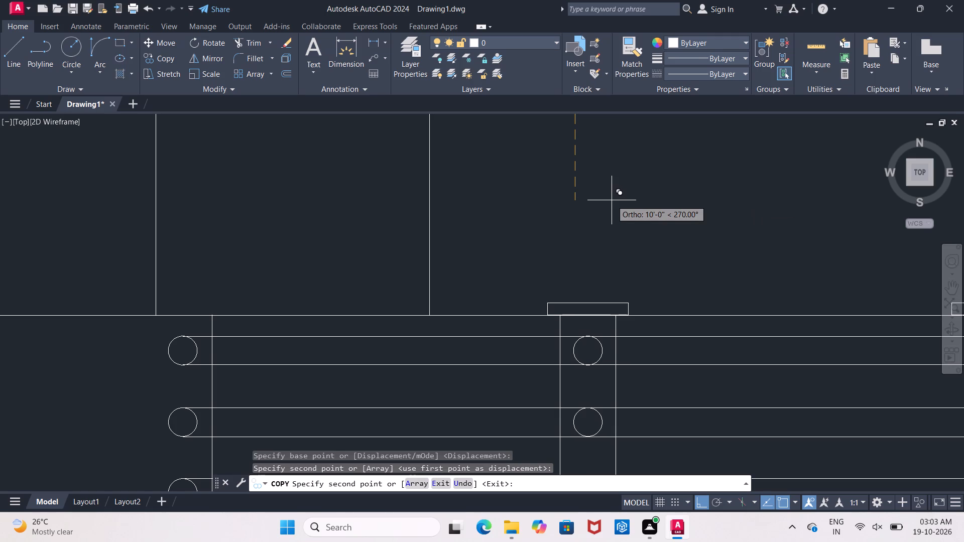
{"action": "key", "text": "Escape"}
Stretch the copied railing's upper pair of rail lines about 3' to the left, just past the window strip's double vertical lines.
{"action": "scroll", "coordinate": [612, 200], "scroll_direction": "down", "scroll_amount": 2}
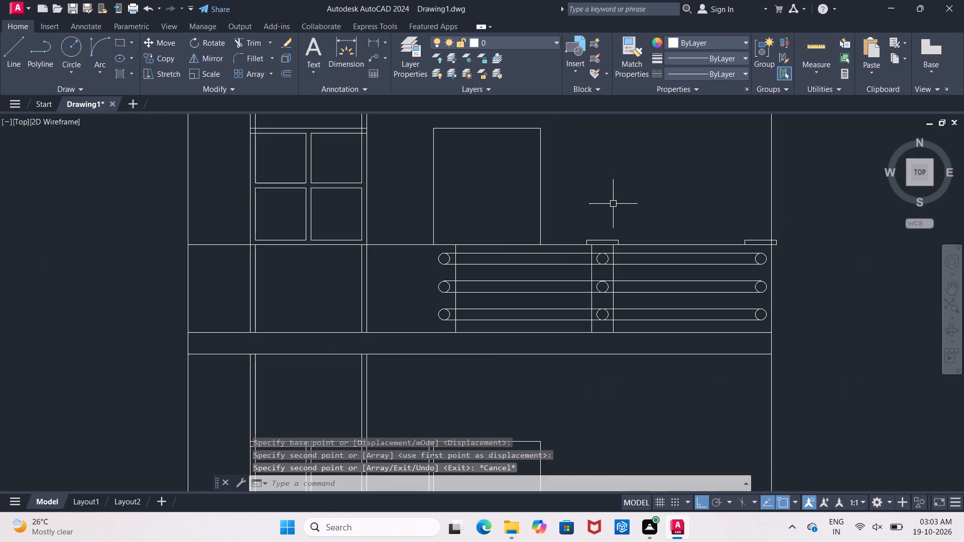
{"action": "scroll", "coordinate": [613, 204], "scroll_direction": "down", "scroll_amount": 2}
{"action": "middle_click_drag", "start_coordinate": [611, 209], "coordinate": [594, 247]}
{"action": "scroll", "coordinate": [544, 204], "scroll_direction": "up", "scroll_amount": 1}
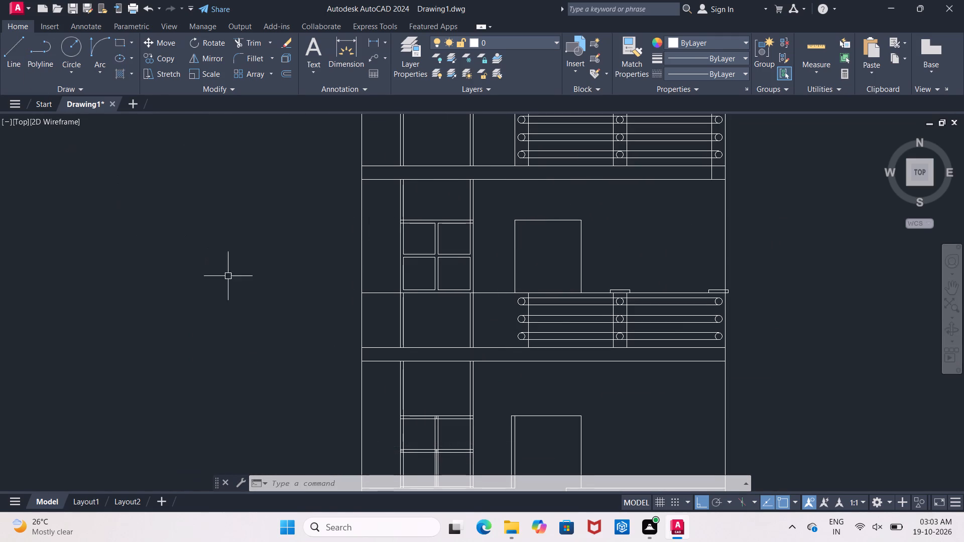
{"action": "scroll", "coordinate": [542, 312], "scroll_direction": "down", "scroll_amount": 1}
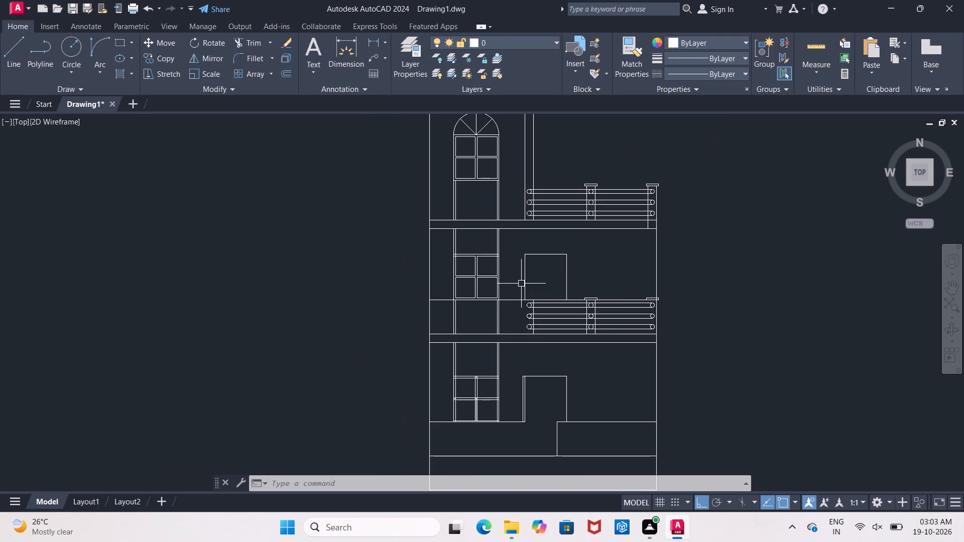
{"action": "scroll", "coordinate": [514, 303], "scroll_direction": "up", "scroll_amount": 4}
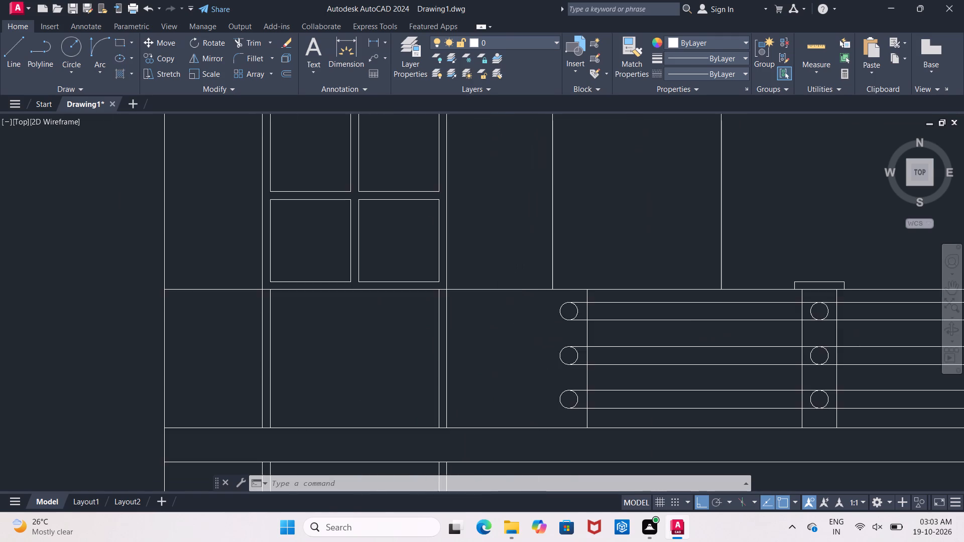
{"action": "middle_click_drag", "start_coordinate": [553, 320], "coordinate": [527, 261]}
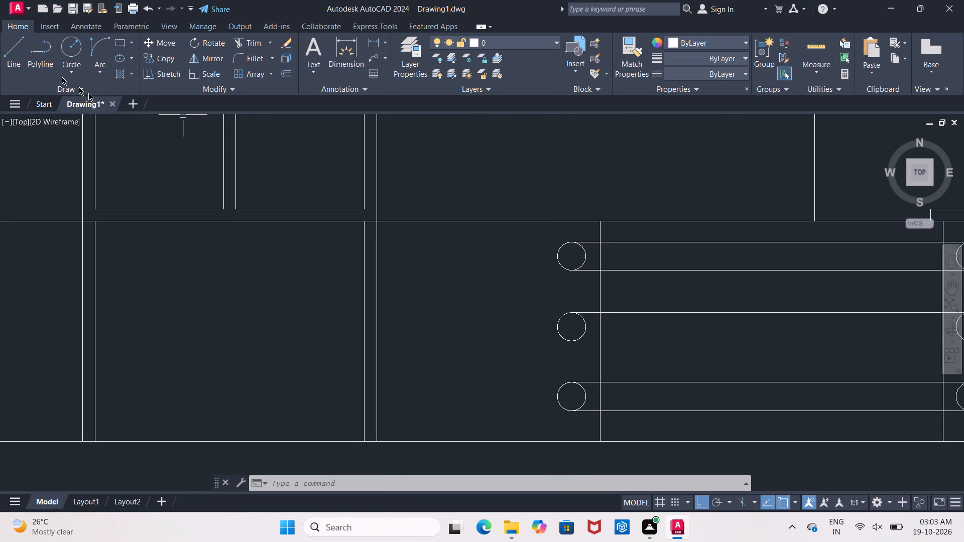
{"action": "left_click", "coordinate": [24, 50]}
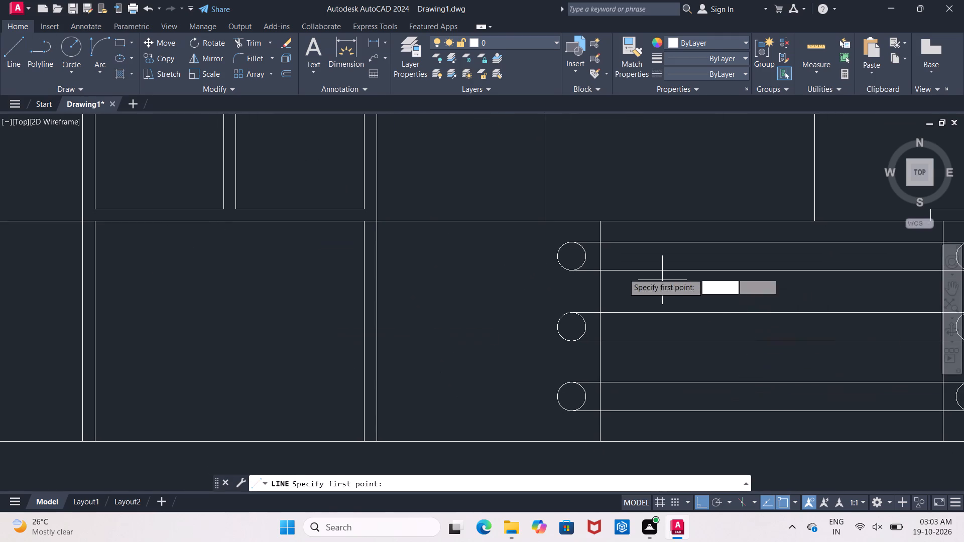
{"action": "key", "text": "Escape"}
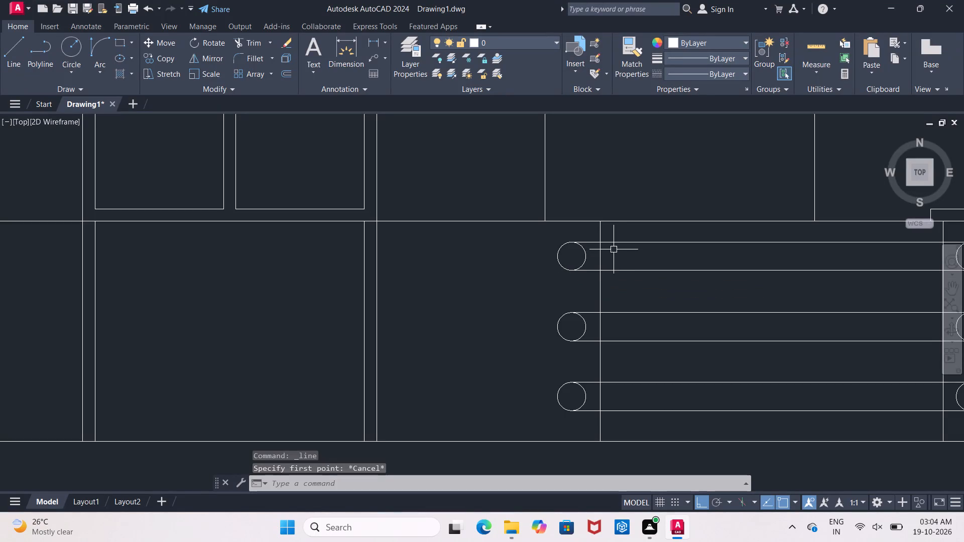
{"action": "left_click", "coordinate": [618, 243]}
{"action": "left_click", "coordinate": [571, 243]}
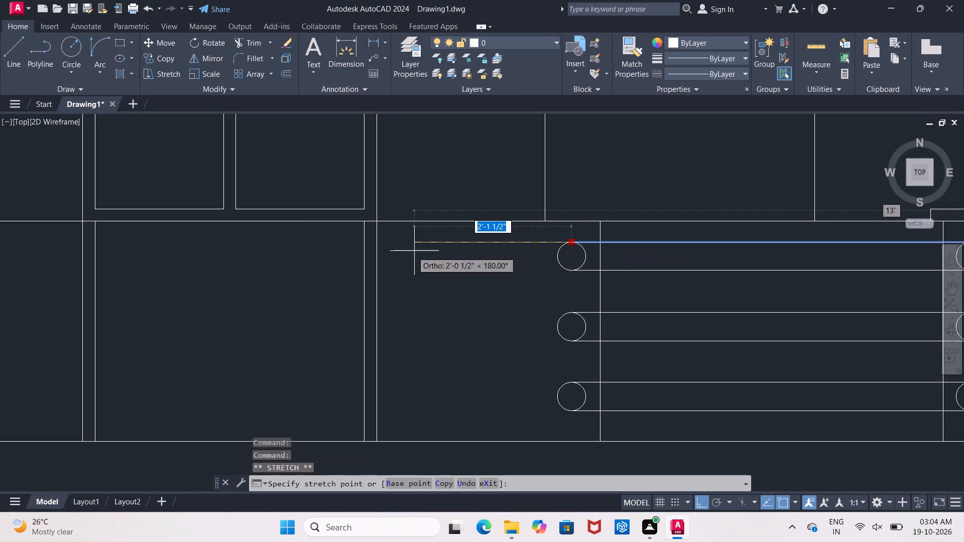
{"action": "left_click", "coordinate": [346, 252]}
{"action": "key", "text": "Escape"}
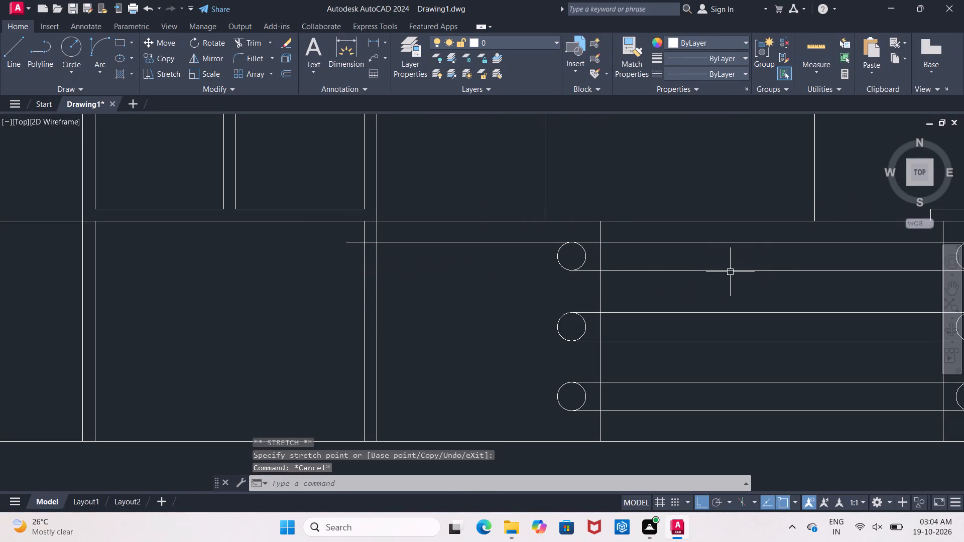
{"action": "left_click", "coordinate": [730, 273]}
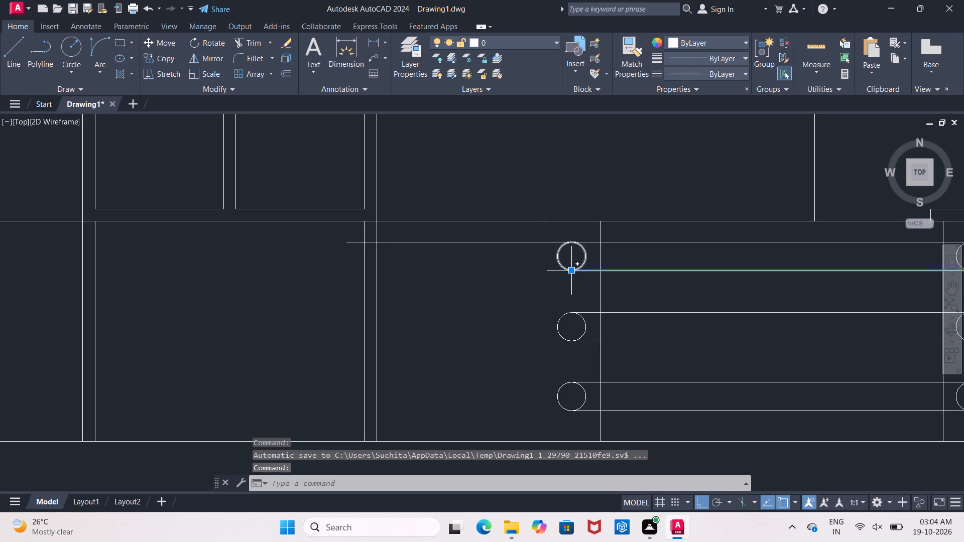
{"action": "left_click", "coordinate": [570, 270]}
{"action": "left_click", "coordinate": [341, 283]}
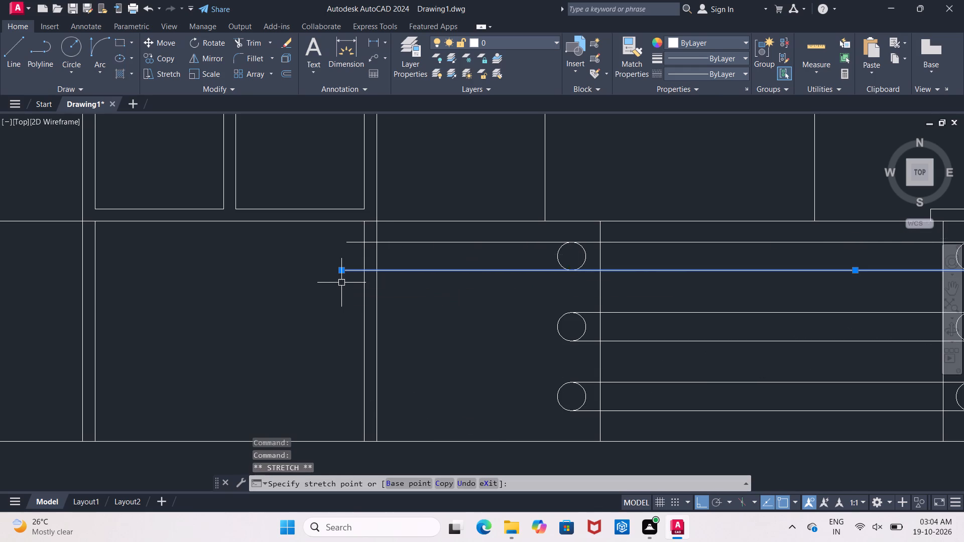
{"action": "key", "text": "Escape"}
Stretch the two rail lines at the copied railing's middle circle left past the window strip's double vertical lines.
{"action": "left_click", "coordinate": [625, 312]}
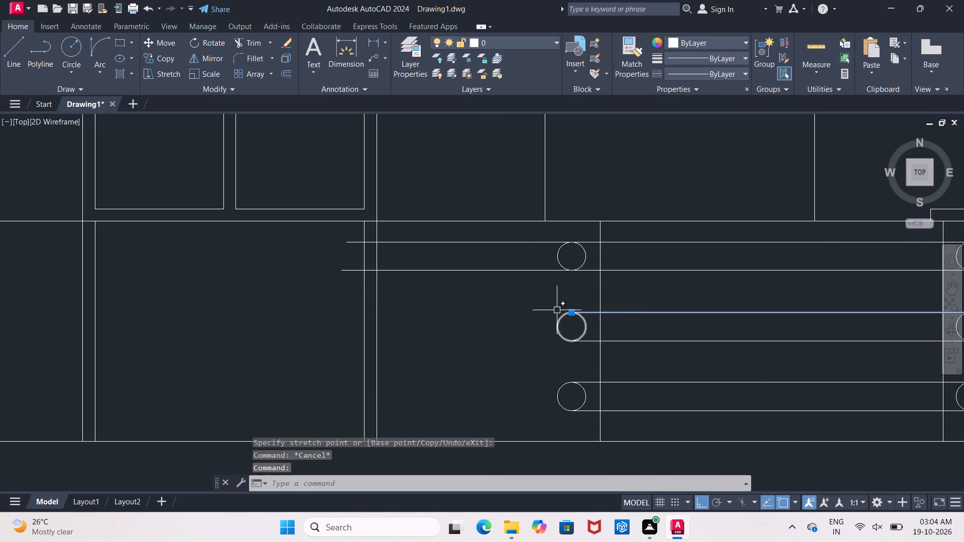
{"action": "left_click_drag", "start_coordinate": [571, 310], "coordinate": [562, 312]}
{"action": "left_click", "coordinate": [341, 320]}
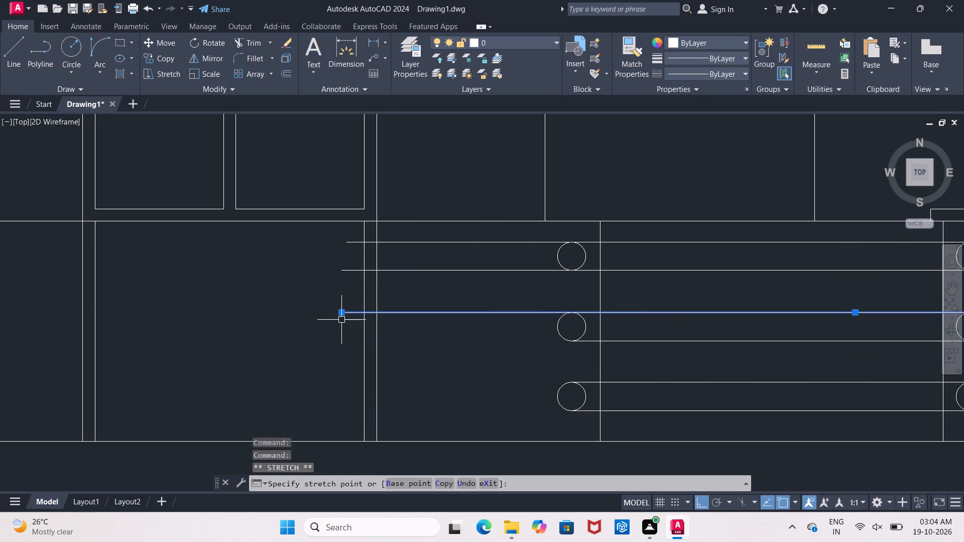
{"action": "key", "text": "Escape"}
{"action": "left_click", "coordinate": [692, 340]}
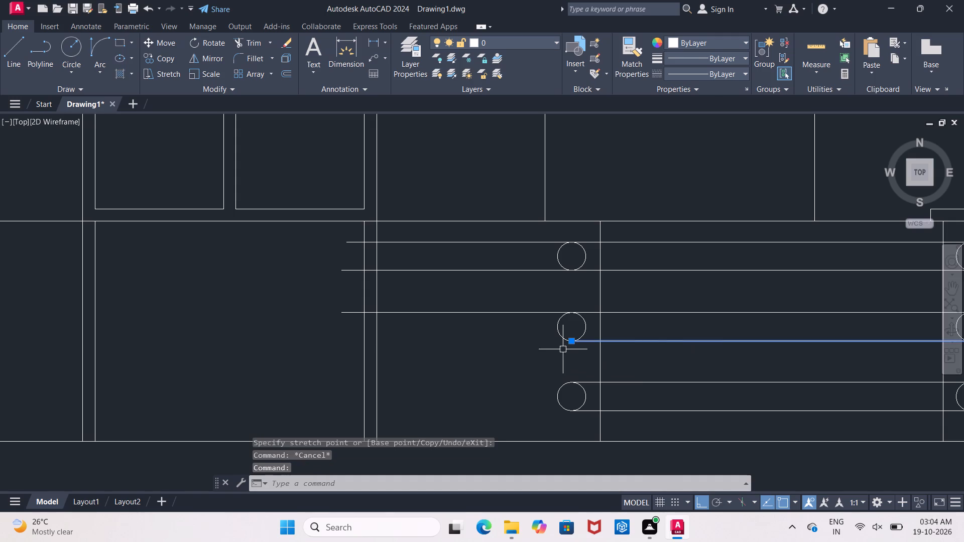
{"action": "left_click", "coordinate": [570, 342]}
{"action": "left_click", "coordinate": [330, 353]}
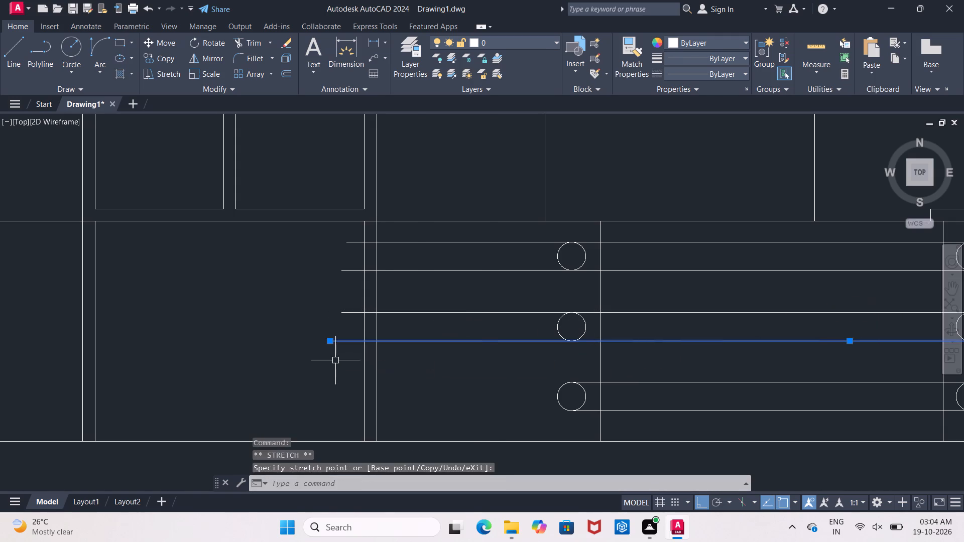
{"action": "key", "text": "Escape"}
Stretch the two rail lines at the copied railing's lowest circle left past the window strip's double vertical lines.
{"action": "left_click", "coordinate": [693, 381]}
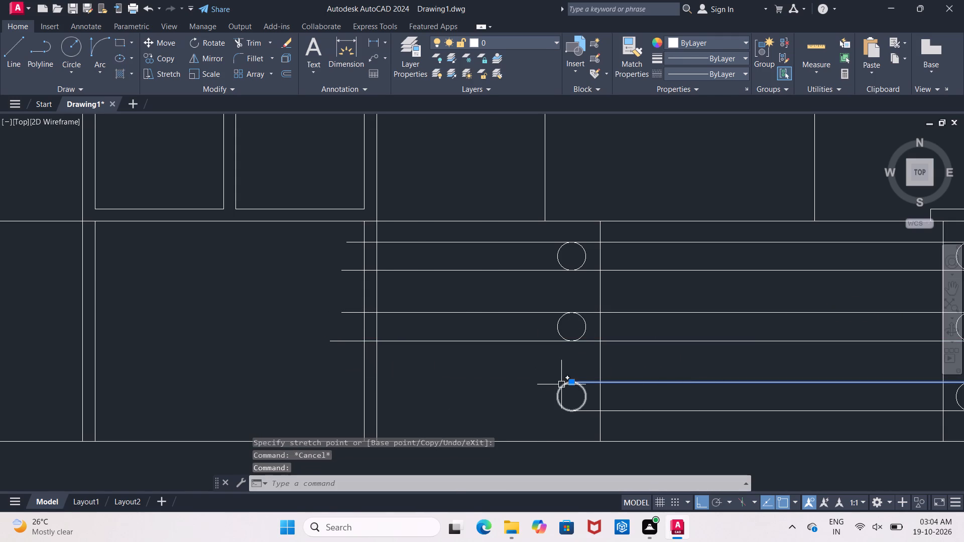
{"action": "left_click", "coordinate": [569, 382]}
{"action": "left_click", "coordinate": [319, 391]}
{"action": "key", "text": "Escape"}
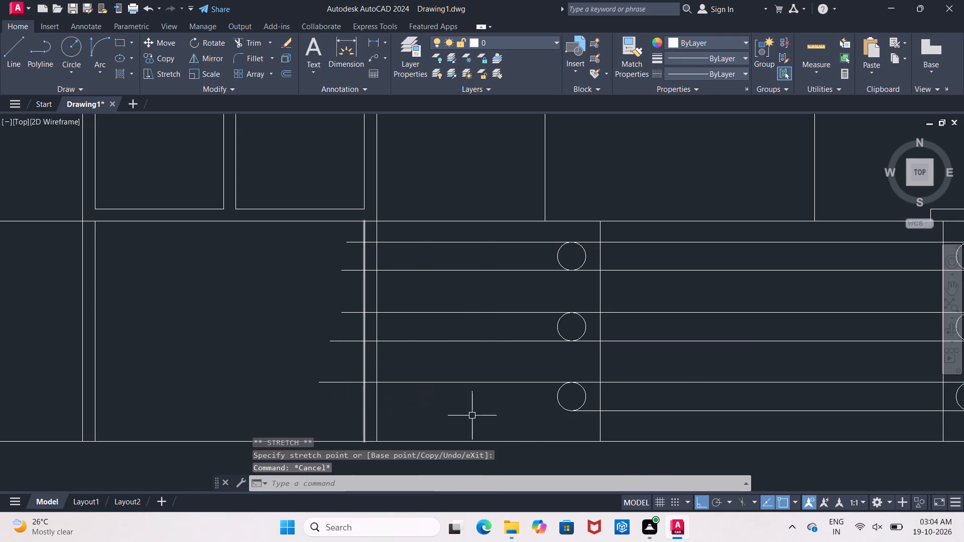
{"action": "left_click", "coordinate": [624, 409]}
{"action": "left_click_drag", "start_coordinate": [568, 411], "coordinate": [562, 412]}
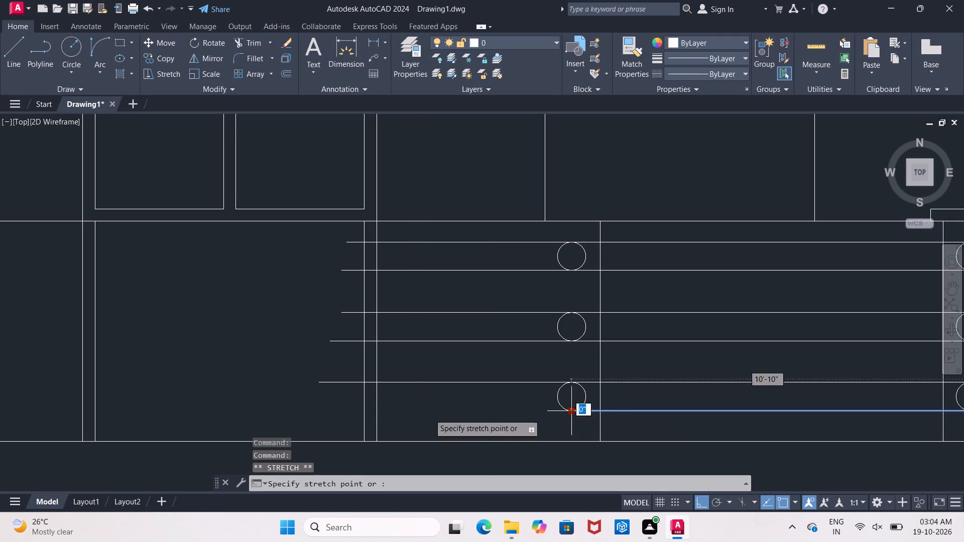
{"action": "left_click", "coordinate": [314, 413]}
{"action": "key", "text": "Escape"}
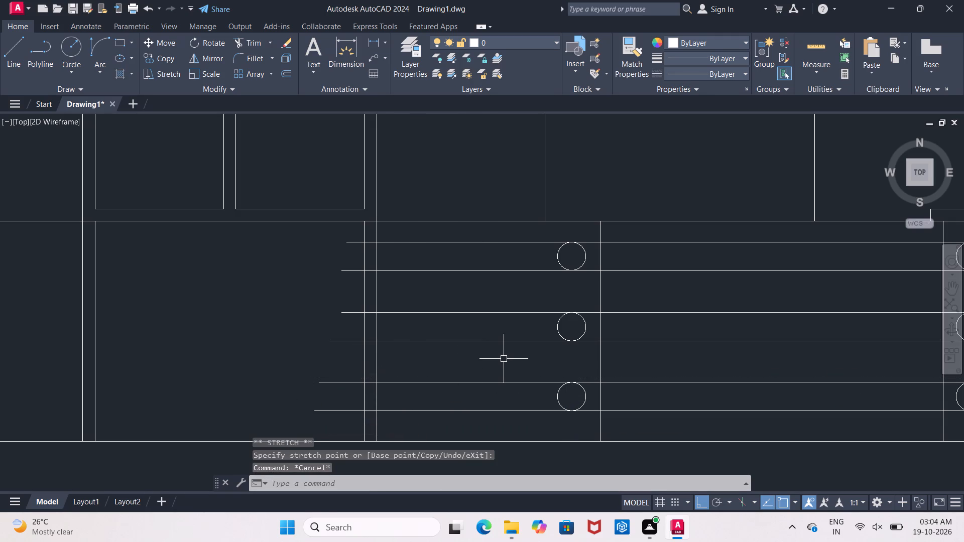
Trim the six rail line ends that overhang the outer line of the window strip's double verticals.
{"action": "type", "text": "tr"}
{"action": "key", "text": "space"}
{"action": "key", "text": "space"}
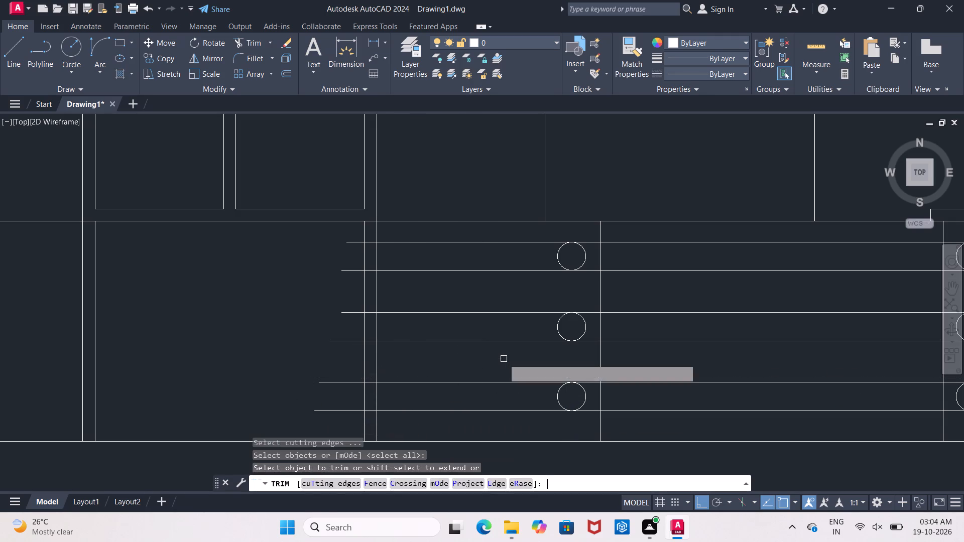
{"action": "left_click", "coordinate": [348, 237]}
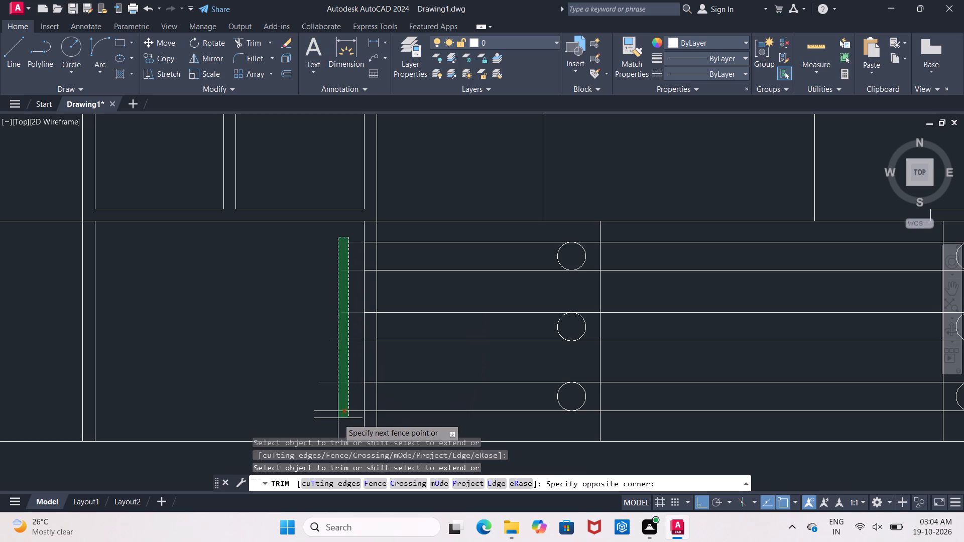
{"action": "left_click", "coordinate": [337, 422]}
{"action": "scroll", "coordinate": [350, 395], "scroll_direction": "down", "scroll_amount": 2}
{"action": "scroll", "coordinate": [522, 418], "scroll_direction": "down", "scroll_amount": 1}
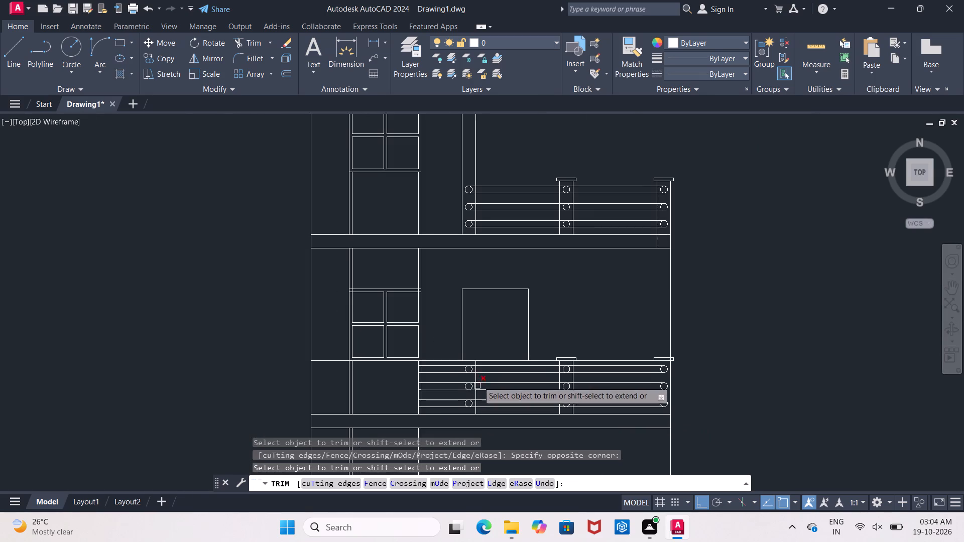
{"action": "key", "text": "Escape"}
Extend the tower's right wall line from the upper slab's underside down through the copied railing to the lower slab's underside.
{"action": "key", "text": "e"}
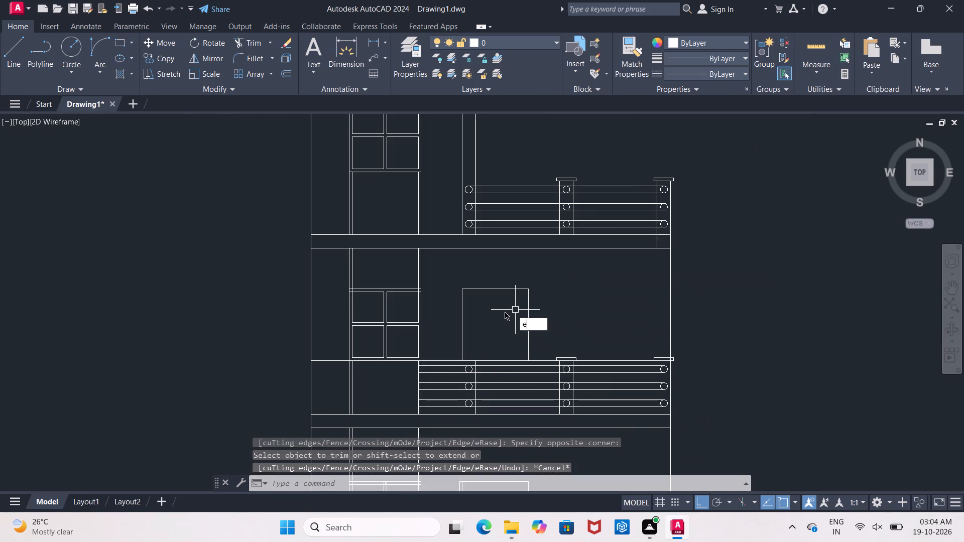
{"action": "type", "text": "x"}
{"action": "key", "text": "space"}
{"action": "key", "text": "space"}
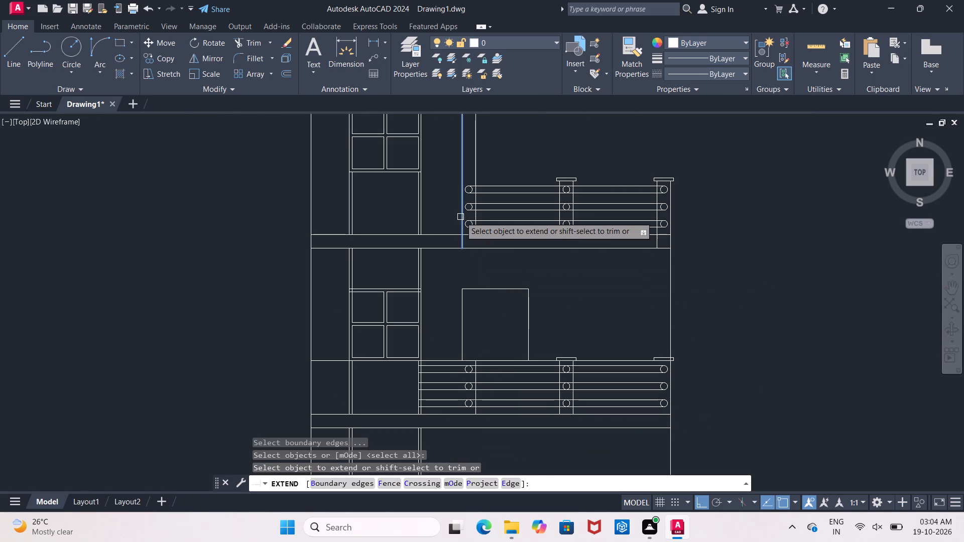
{"action": "left_click", "coordinate": [460, 217]}
{"action": "left_click", "coordinate": [460, 221]}
{"action": "left_click", "coordinate": [462, 246]}
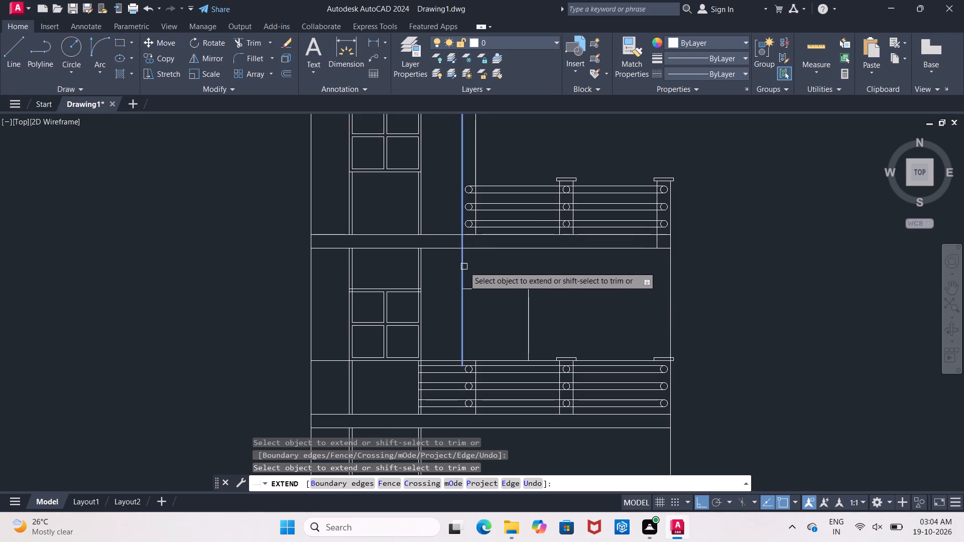
{"action": "left_click", "coordinate": [464, 266]}
{"action": "left_click", "coordinate": [465, 285]}
{"action": "left_click_drag", "start_coordinate": [464, 311], "coordinate": [464, 316]}
{"action": "left_click_drag", "start_coordinate": [460, 330], "coordinate": [460, 334]}
{"action": "left_click_drag", "start_coordinate": [460, 338], "coordinate": [460, 343]}
{"action": "left_click", "coordinate": [460, 343]}
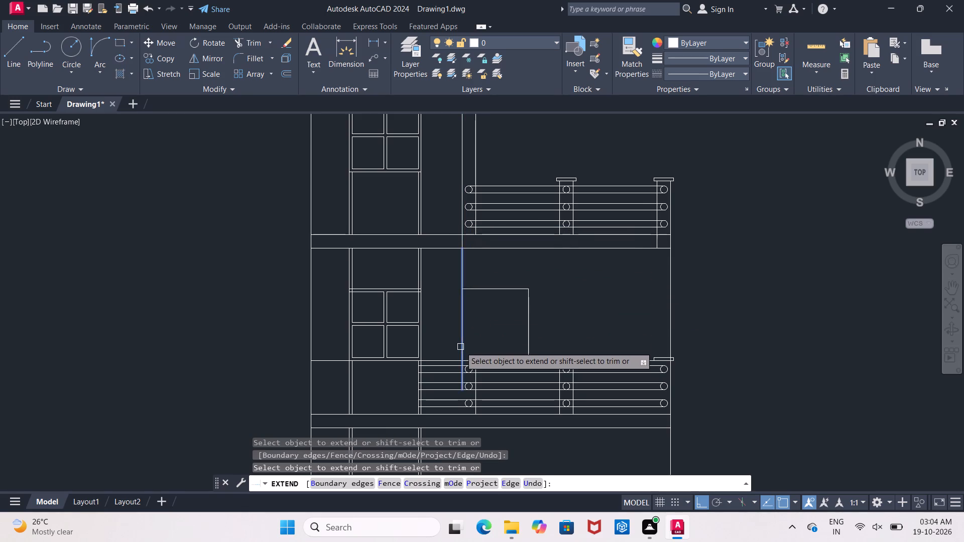
{"action": "left_click_drag", "start_coordinate": [460, 347], "coordinate": [460, 351]}
{"action": "left_click", "coordinate": [460, 352]}
{"action": "left_click", "coordinate": [460, 356]}
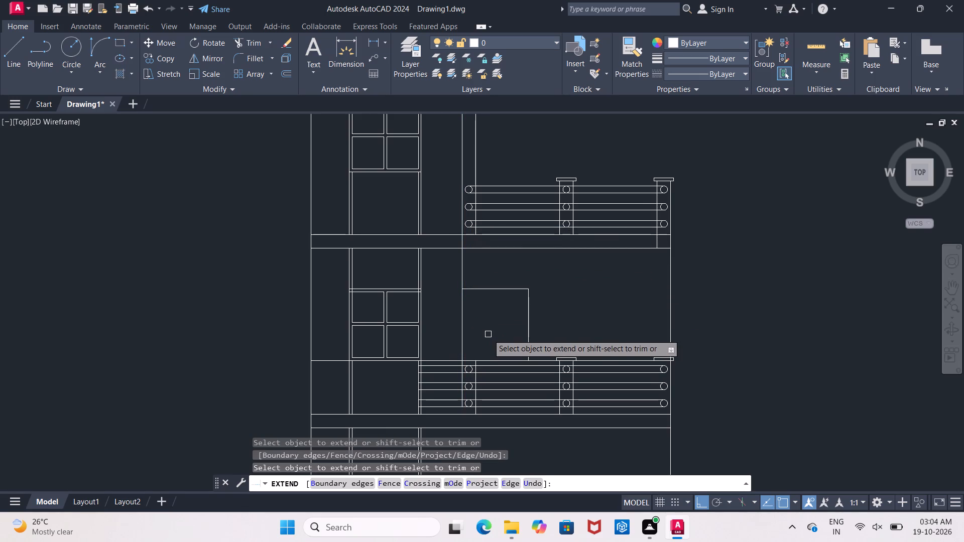
{"action": "left_click", "coordinate": [461, 378]}
{"action": "left_click", "coordinate": [461, 378]}
{"action": "key", "text": "Escape"}
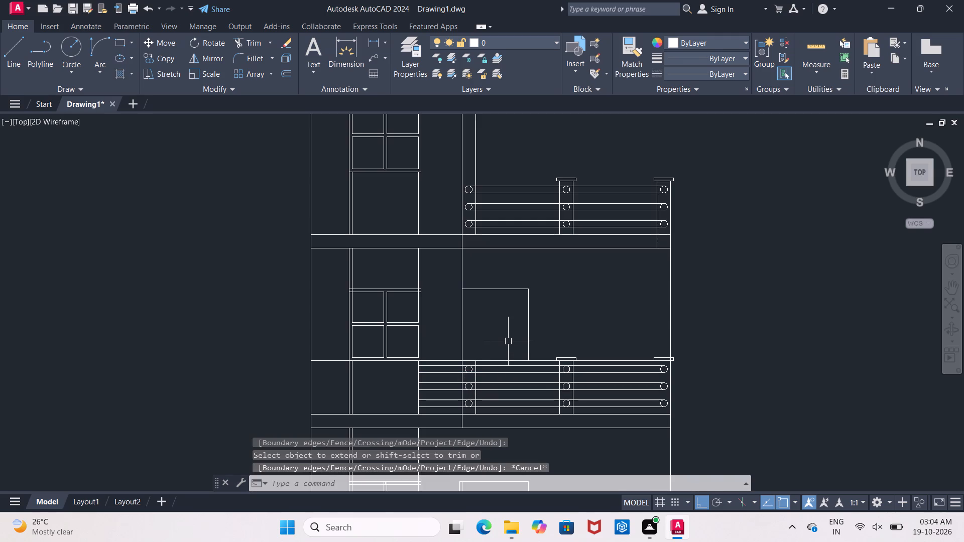
Trim the part of the extended wall line that crosses the slab below the copied railing.
{"action": "key", "text": "t"}
{"action": "key", "text": "r"}
{"action": "key", "text": "space"}
{"action": "key", "text": "space"}
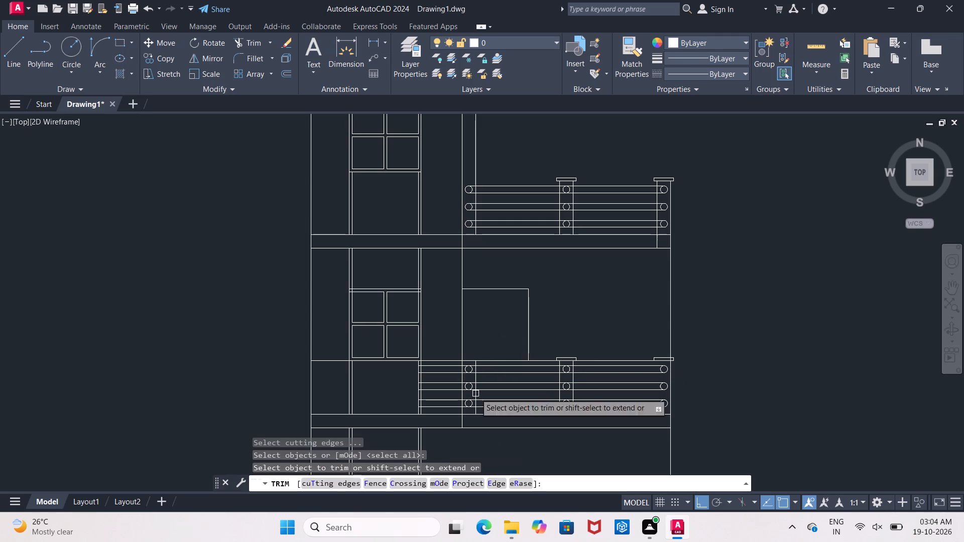
{"action": "scroll", "coordinate": [469, 429], "scroll_direction": "up", "scroll_amount": 2}
{"action": "left_click", "coordinate": [444, 409]}
Examine the copied railing's rail lines at the wall line and the rest of the elevation down to the base.
{"action": "scroll", "coordinate": [452, 409], "scroll_direction": "down", "scroll_amount": 1}
{"action": "middle_click_drag", "start_coordinate": [452, 409], "coordinate": [466, 422]}
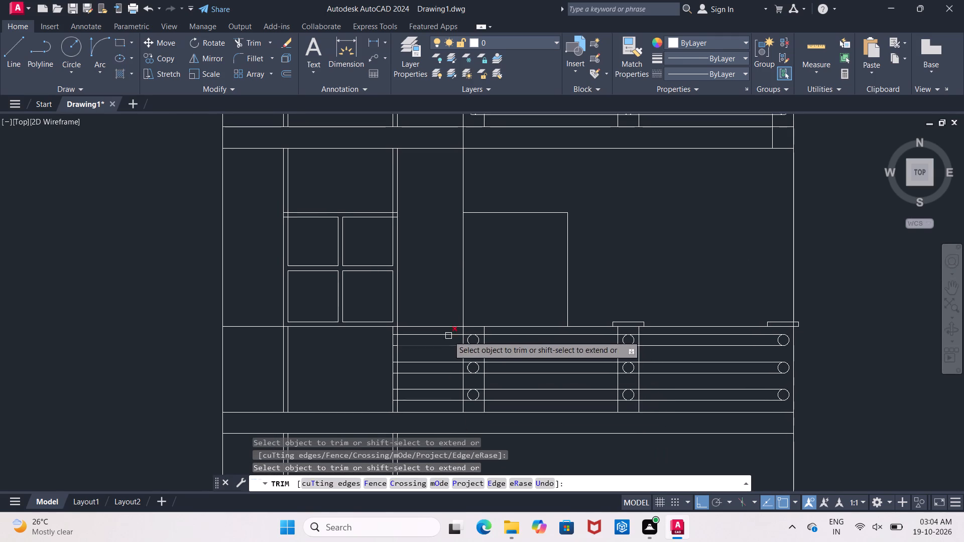
{"action": "scroll", "coordinate": [460, 338], "scroll_direction": "up", "scroll_amount": 2}
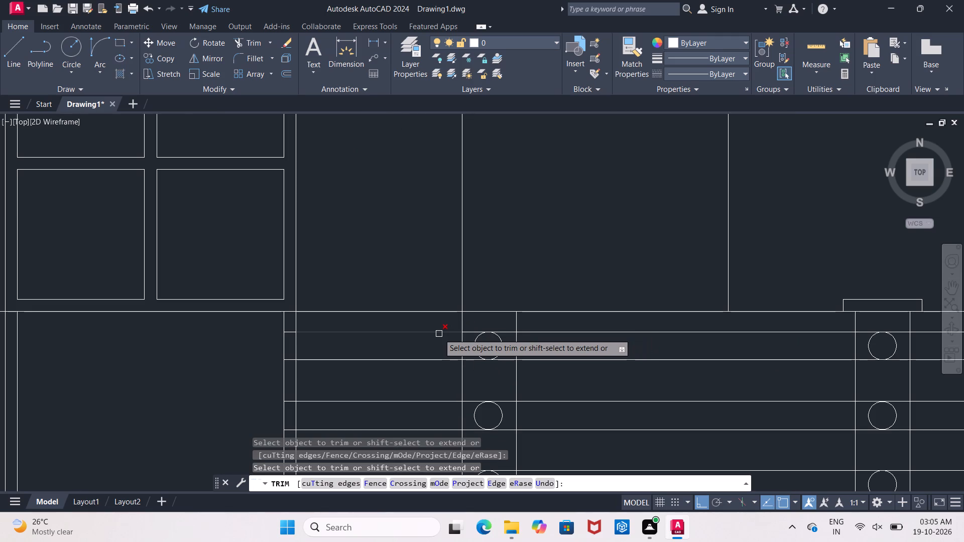
{"action": "scroll", "coordinate": [439, 334], "scroll_direction": "down", "scroll_amount": 2}
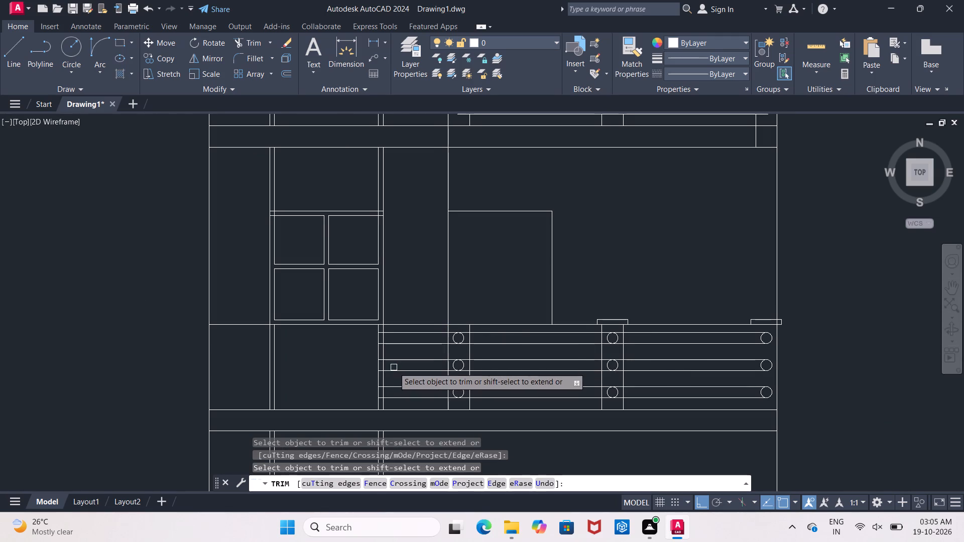
{"action": "middle_click_drag", "start_coordinate": [394, 367], "coordinate": [407, 338]}
{"action": "scroll", "coordinate": [395, 325], "scroll_direction": "up", "scroll_amount": 2}
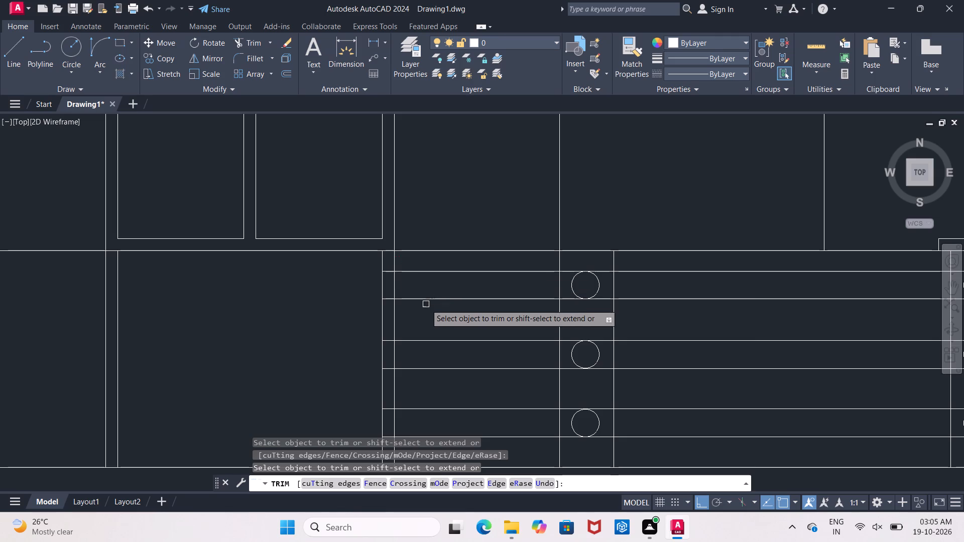
{"action": "scroll", "coordinate": [426, 304], "scroll_direction": "down", "scroll_amount": 4}
{"action": "middle_click_drag", "start_coordinate": [606, 385], "coordinate": [612, 353]}
{"action": "scroll", "coordinate": [540, 370], "scroll_direction": "down", "scroll_amount": 1}
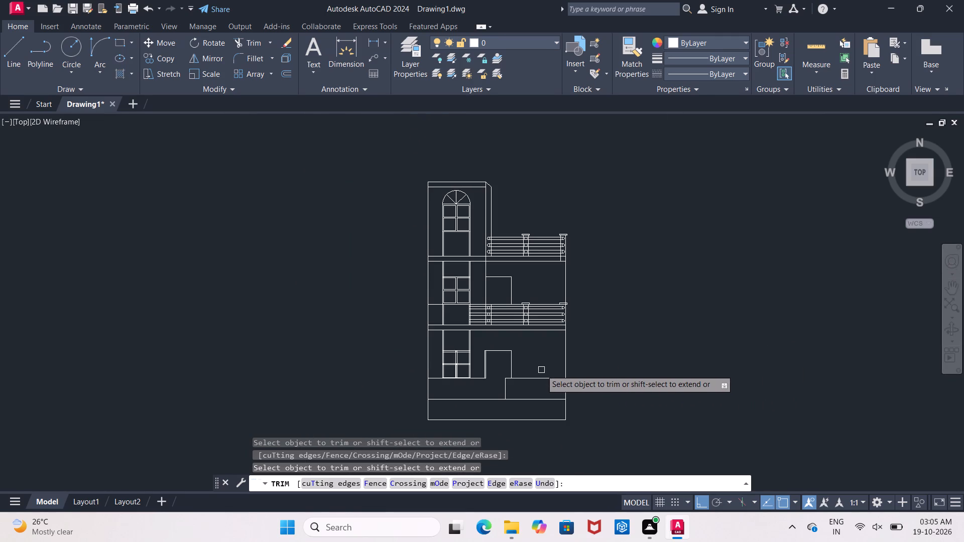
{"action": "middle_click_drag", "start_coordinate": [540, 364], "coordinate": [537, 353]}
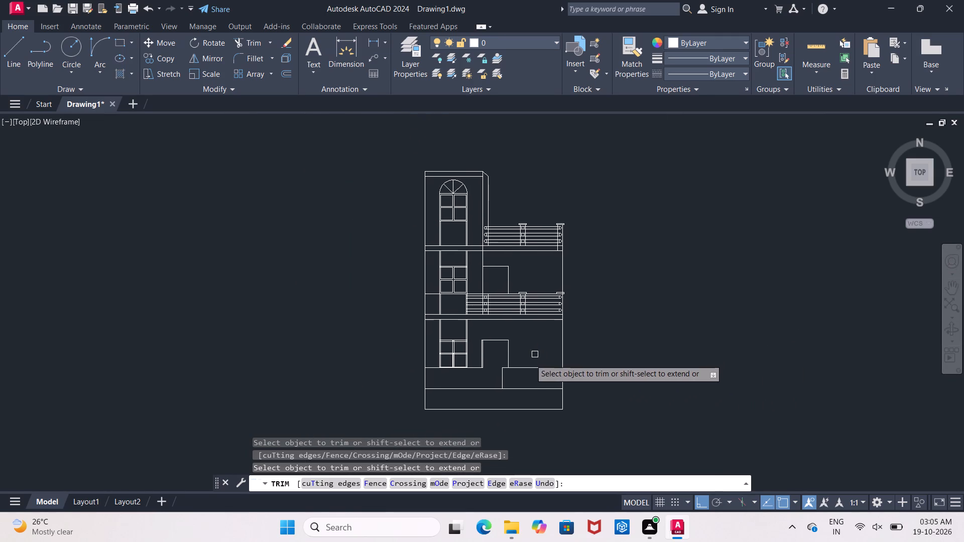
{"action": "scroll", "coordinate": [525, 364], "scroll_direction": "up", "scroll_amount": 1}
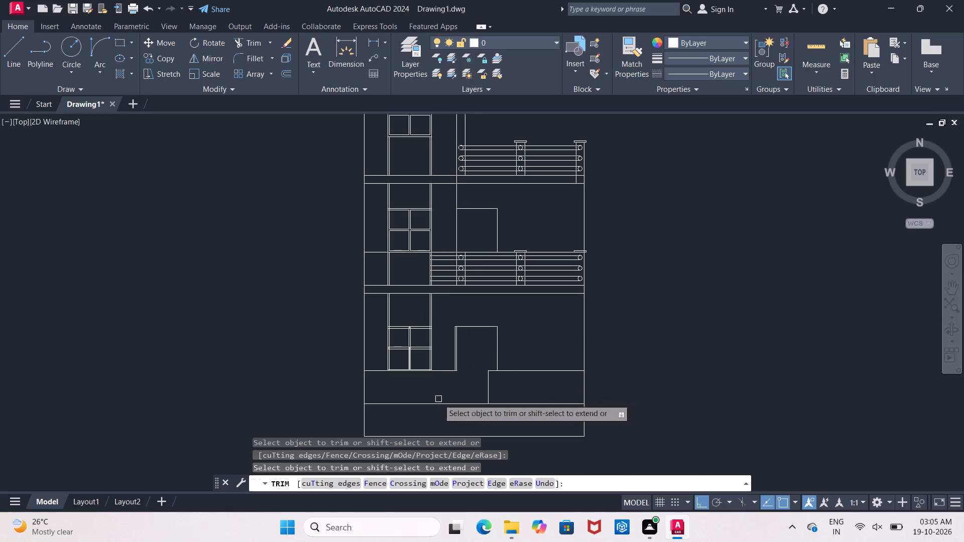
{"action": "scroll", "coordinate": [450, 395], "scroll_direction": "down", "scroll_amount": 1}
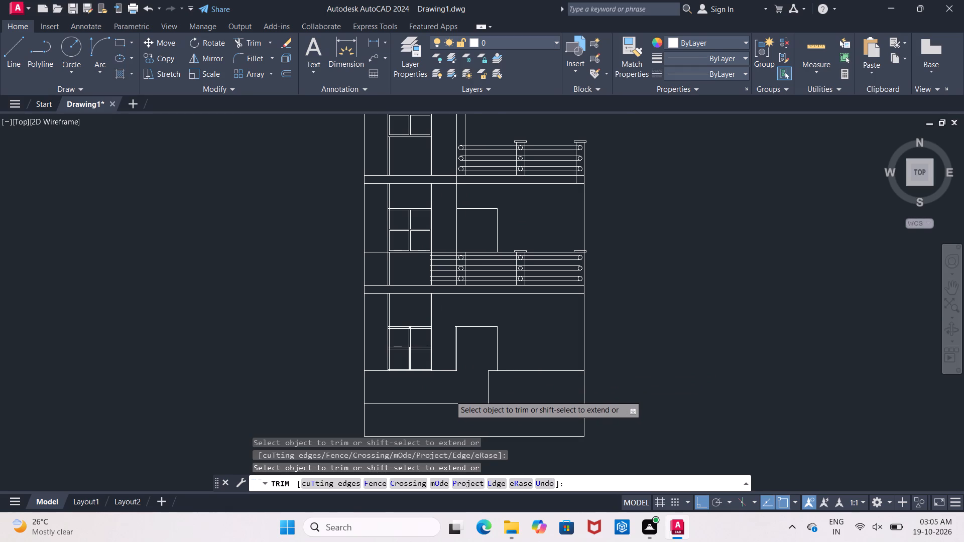
{"action": "scroll", "coordinate": [450, 395], "scroll_direction": "down", "scroll_amount": 1}
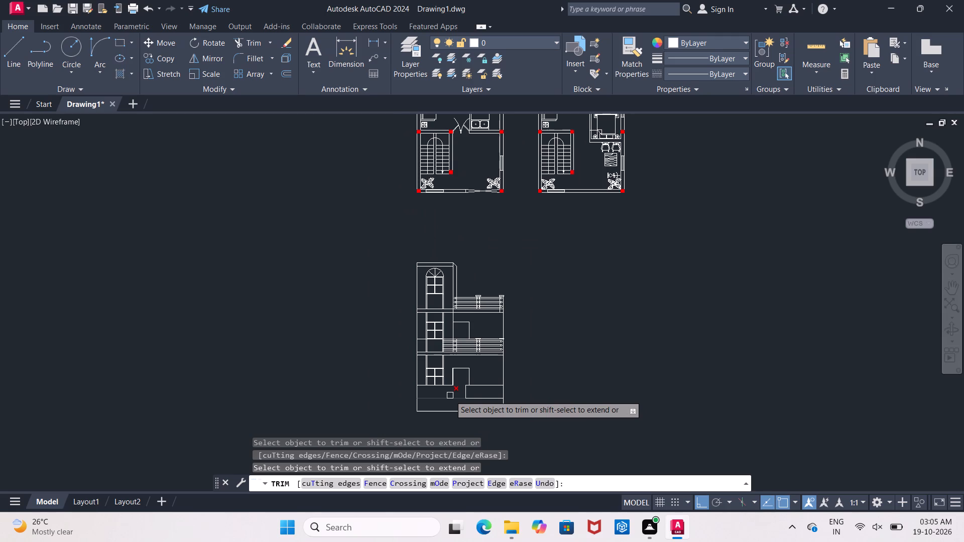
{"action": "scroll", "coordinate": [450, 395], "scroll_direction": "up", "scroll_amount": 3}
{"action": "middle_click_drag", "start_coordinate": [450, 395], "coordinate": [450, 375]}
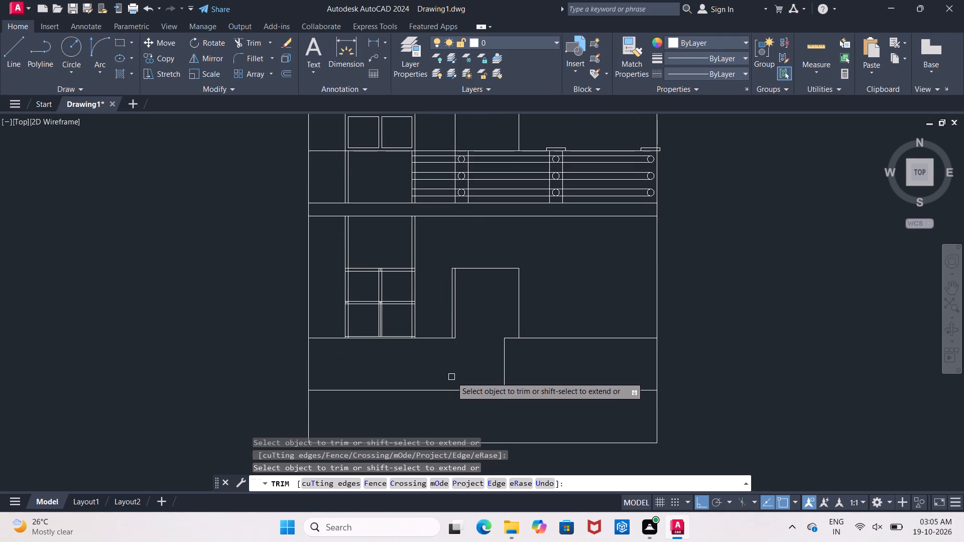
{"action": "key", "text": "Escape"}
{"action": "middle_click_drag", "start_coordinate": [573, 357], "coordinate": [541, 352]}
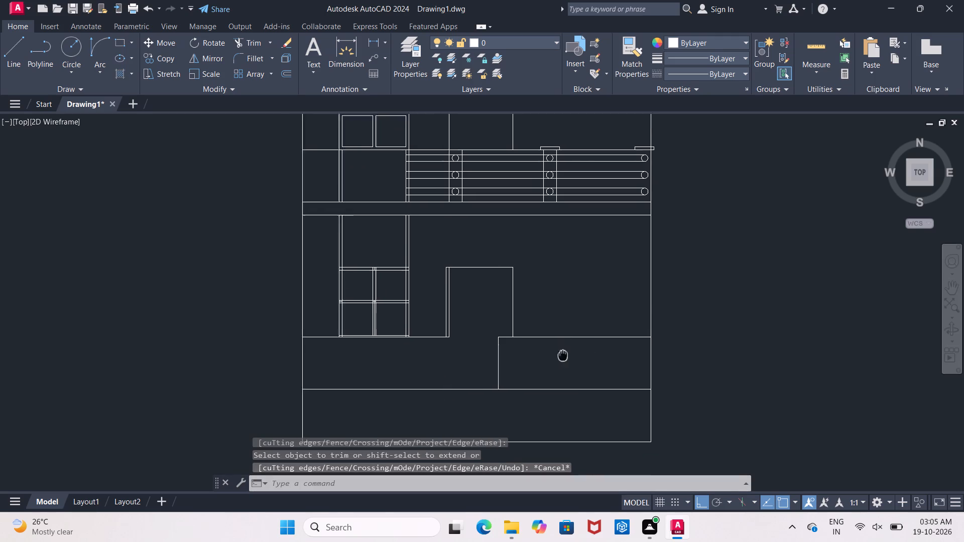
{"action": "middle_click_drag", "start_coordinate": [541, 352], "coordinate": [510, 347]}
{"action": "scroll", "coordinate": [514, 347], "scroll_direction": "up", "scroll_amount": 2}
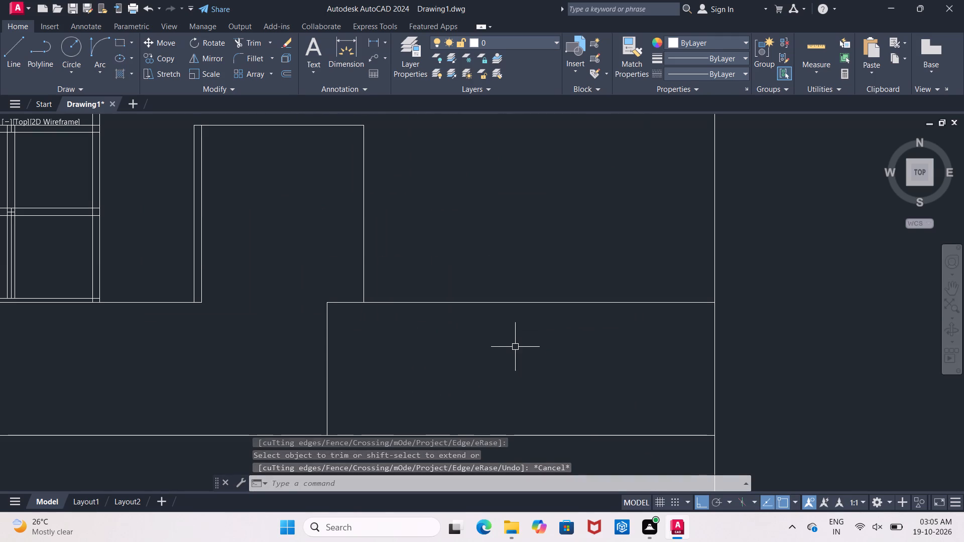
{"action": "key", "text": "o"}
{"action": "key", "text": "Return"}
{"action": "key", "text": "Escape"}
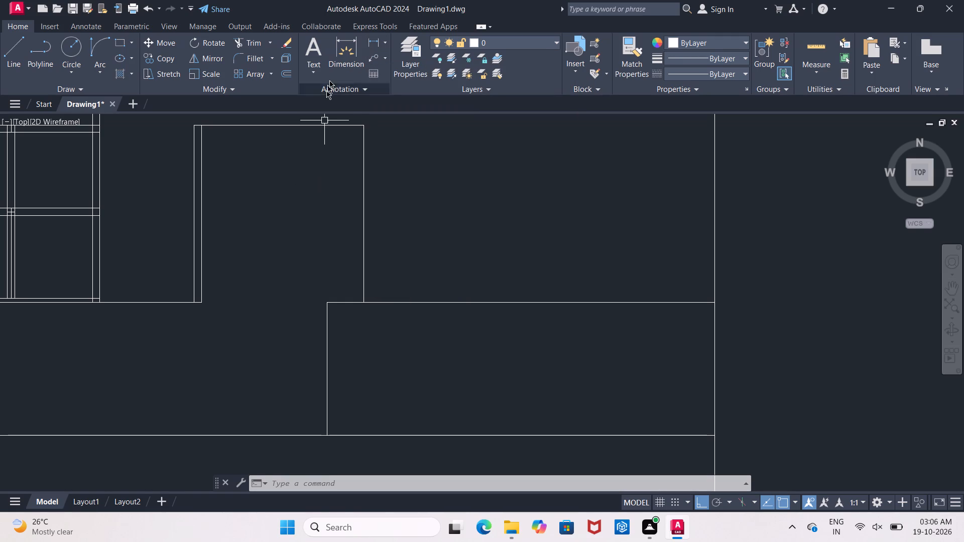
Measure the top edge of the rectangular block beside the ground-floor door, out to the building's right edge, with a linear dimension.
{"action": "left_click", "coordinate": [379, 44]}
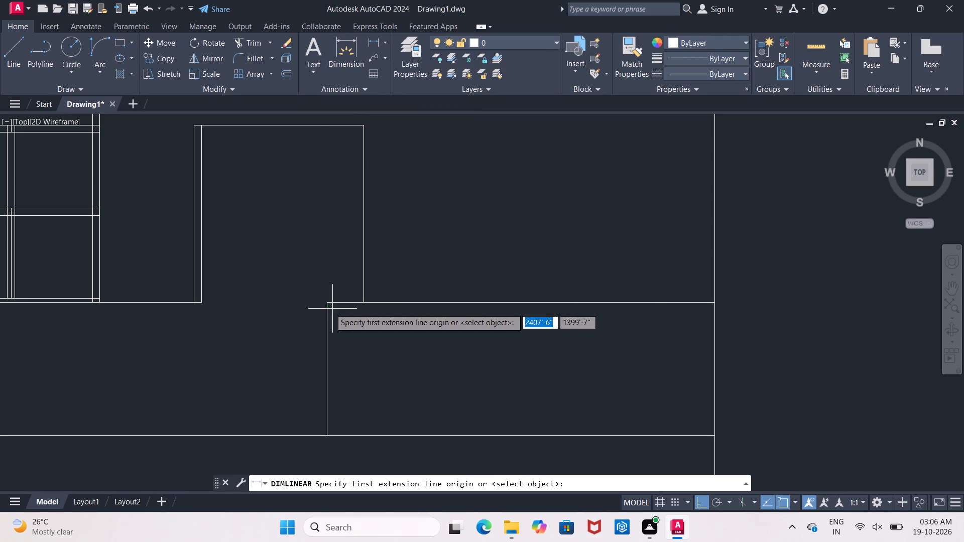
{"action": "left_click", "coordinate": [326, 304]}
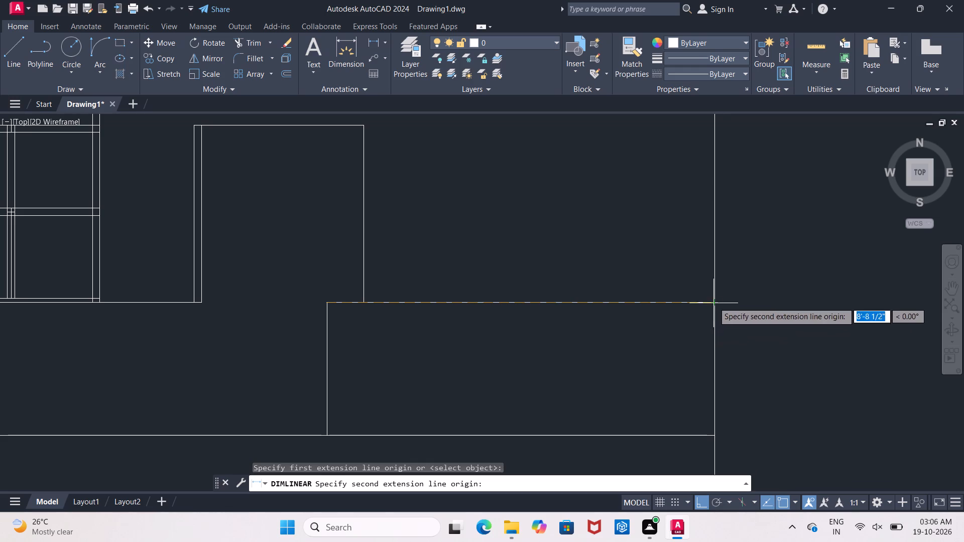
{"action": "left_click", "coordinate": [714, 302]}
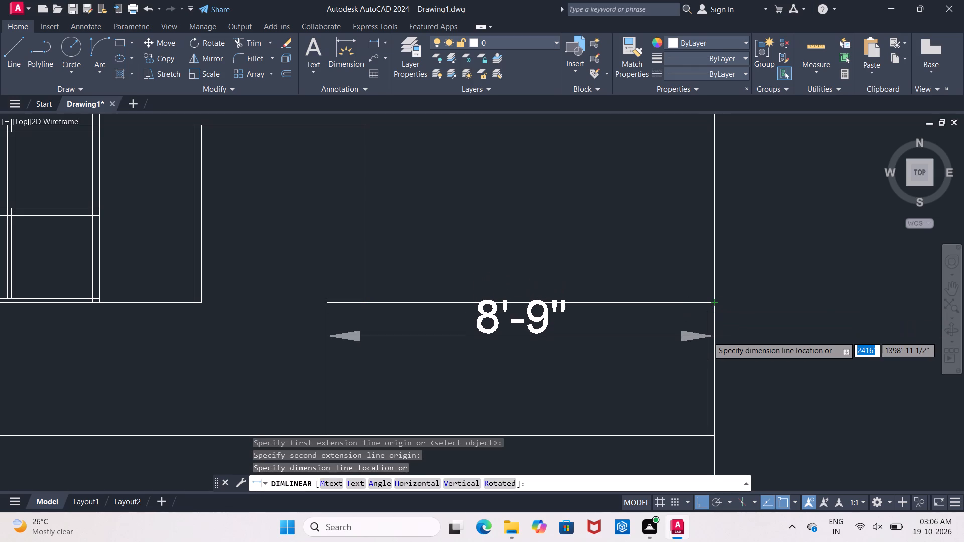
{"action": "key", "text": "Escape"}
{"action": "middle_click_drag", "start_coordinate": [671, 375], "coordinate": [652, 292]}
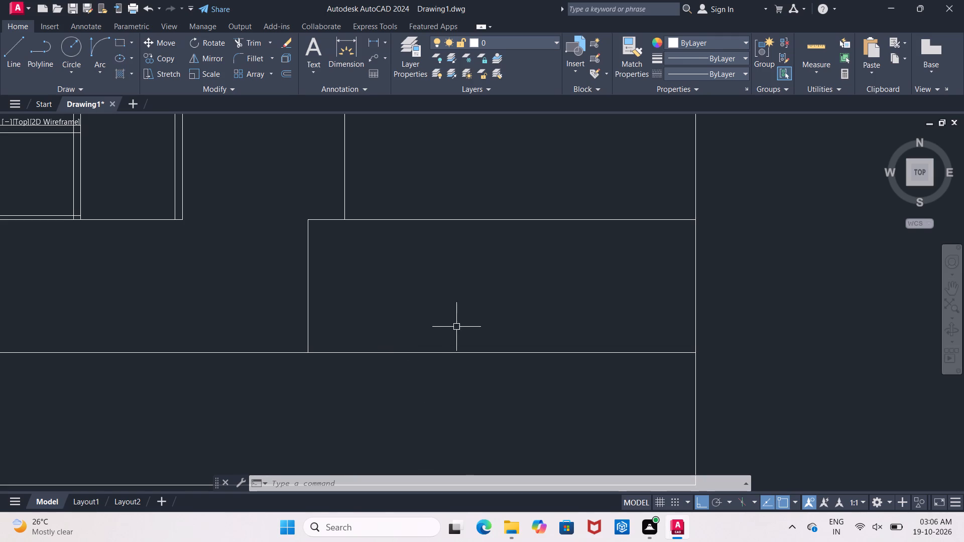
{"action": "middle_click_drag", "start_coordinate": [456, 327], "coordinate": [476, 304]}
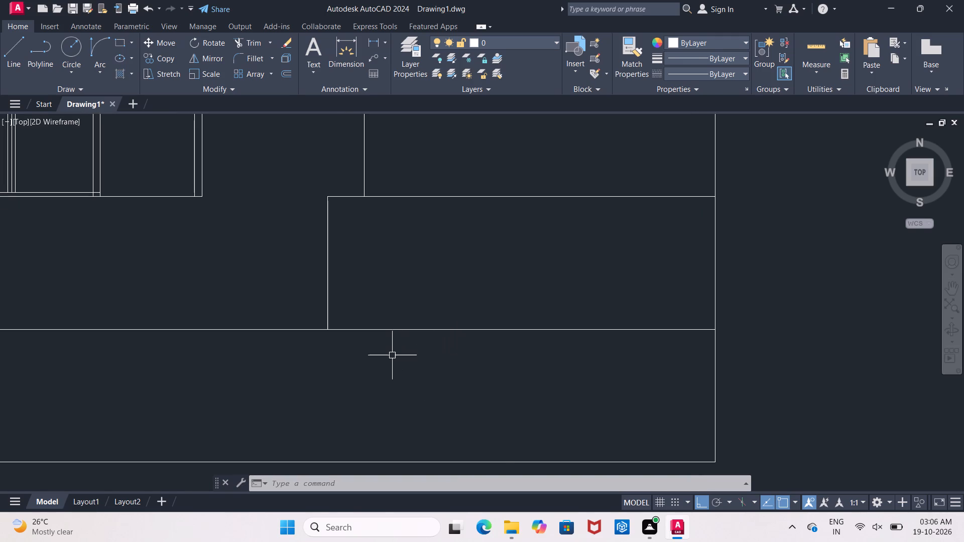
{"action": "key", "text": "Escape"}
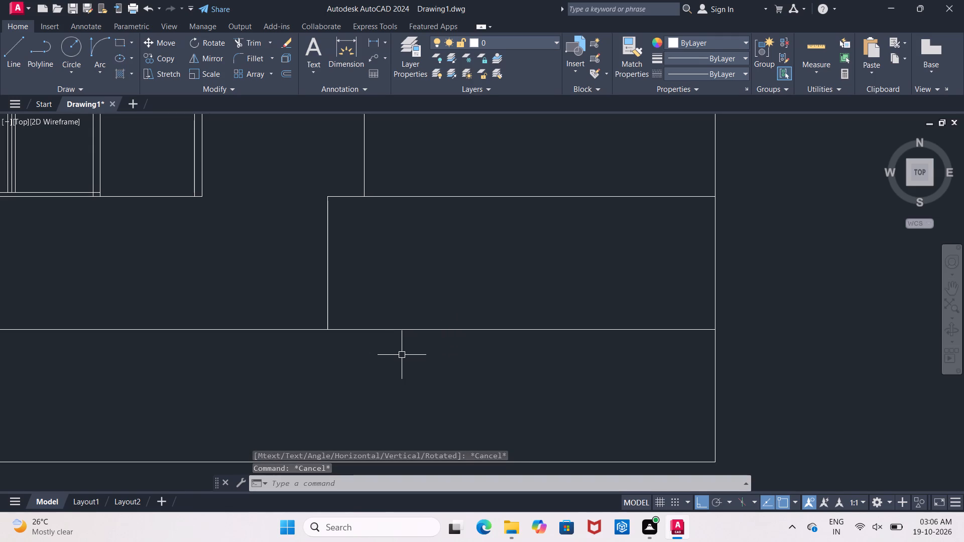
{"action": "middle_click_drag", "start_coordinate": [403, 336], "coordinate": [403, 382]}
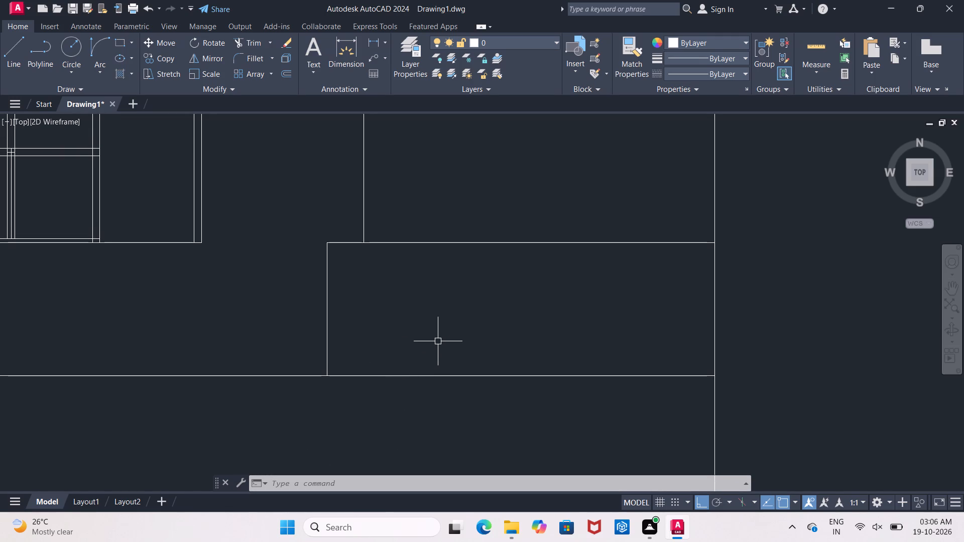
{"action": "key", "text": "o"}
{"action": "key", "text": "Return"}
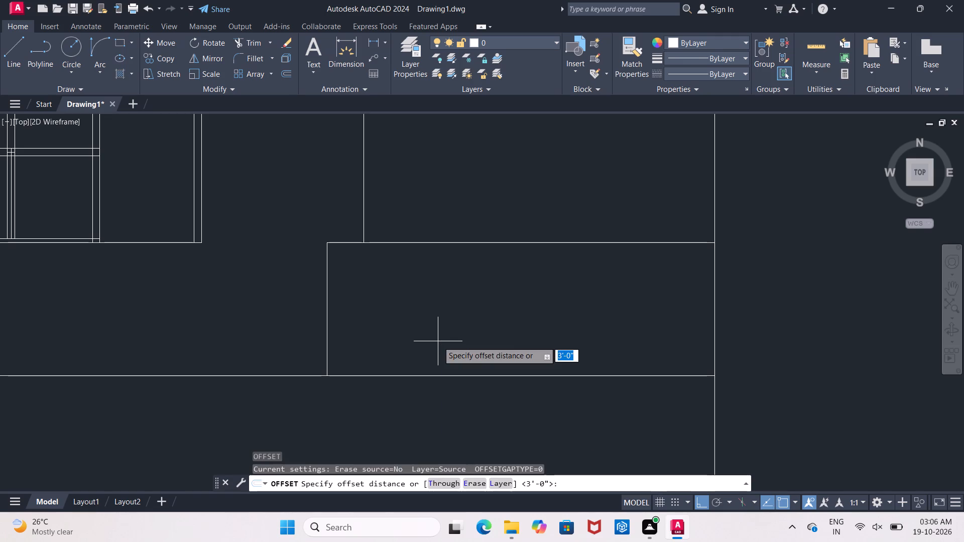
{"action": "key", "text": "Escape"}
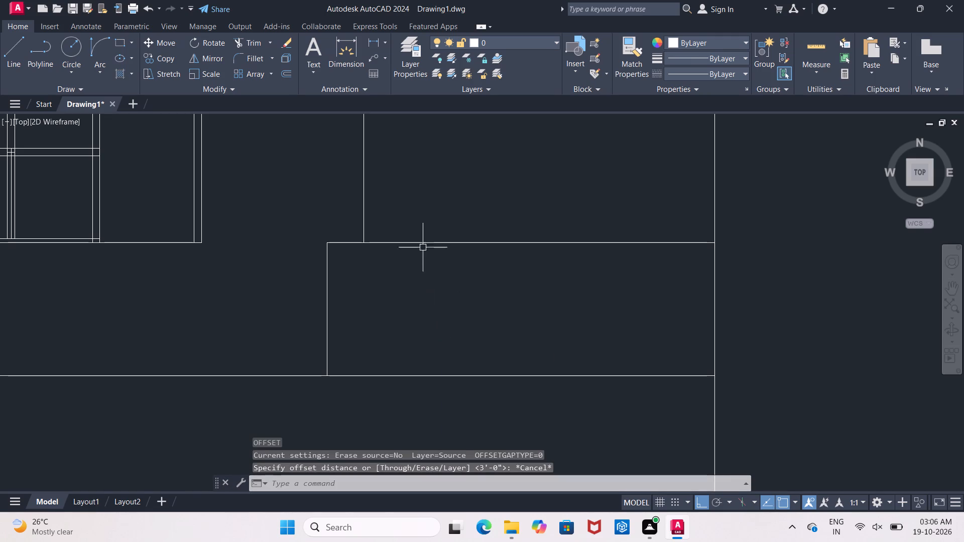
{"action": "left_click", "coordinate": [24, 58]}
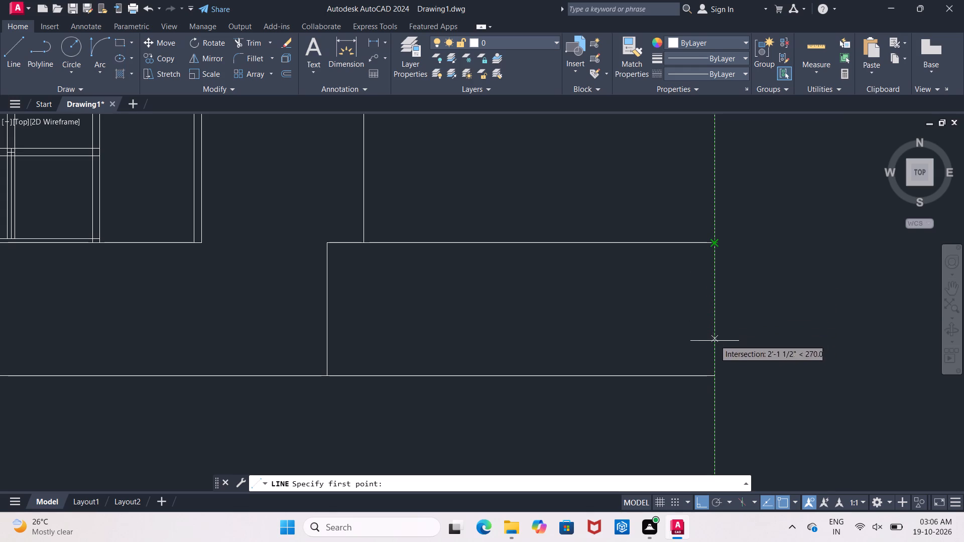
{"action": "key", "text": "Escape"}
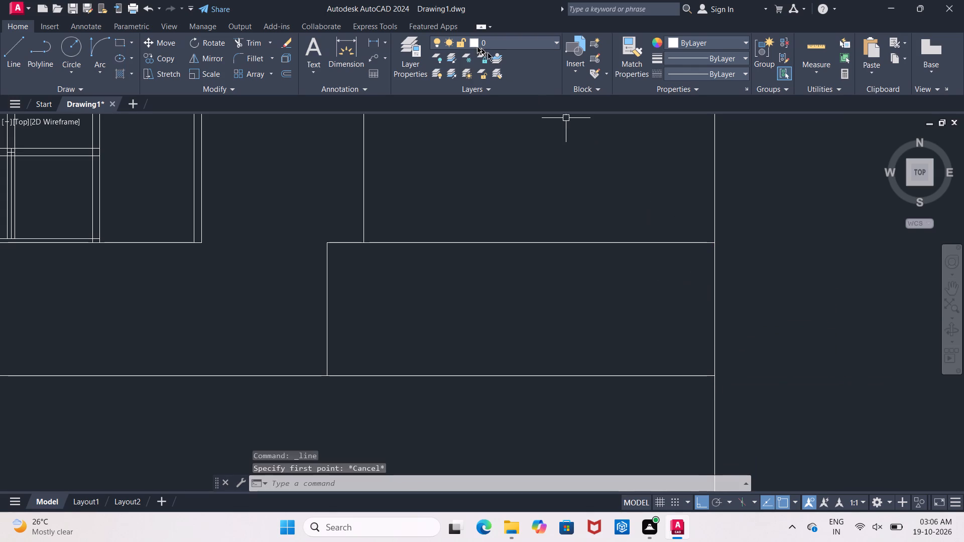
Measure the rectangular block's height along the building's right edge with a linear dimension.
{"action": "left_click", "coordinate": [367, 44]}
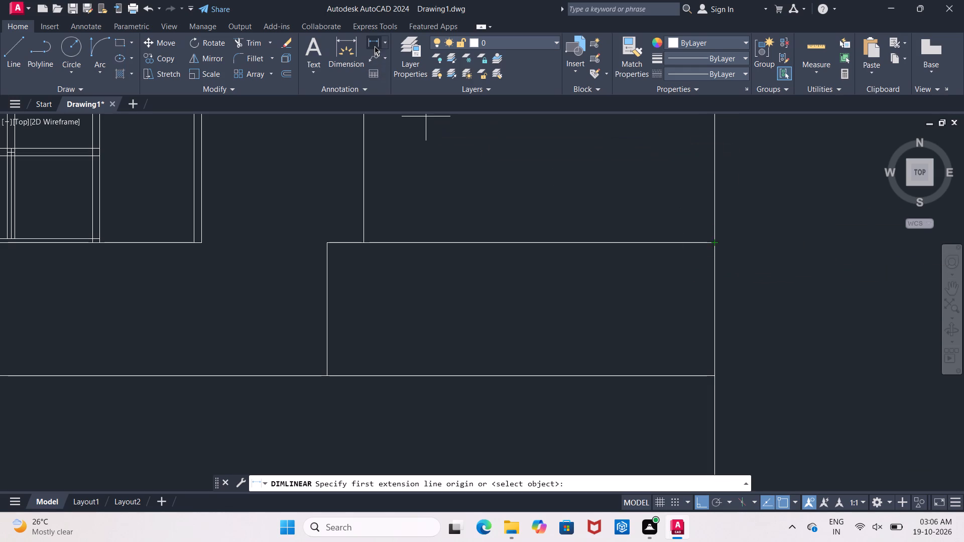
{"action": "left_click", "coordinate": [375, 46]}
{"action": "left_click", "coordinate": [715, 243]}
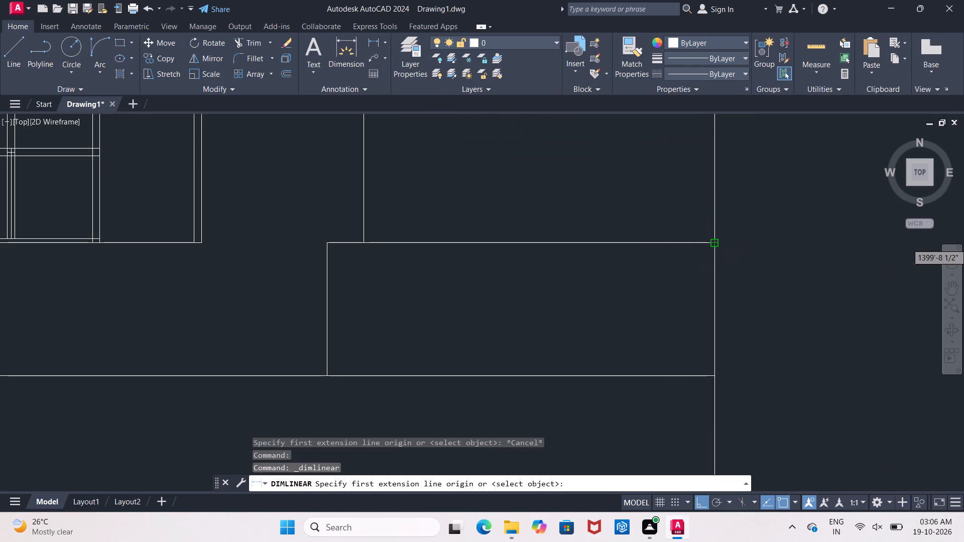
{"action": "left_click", "coordinate": [714, 376]}
{"action": "key", "text": "Escape"}
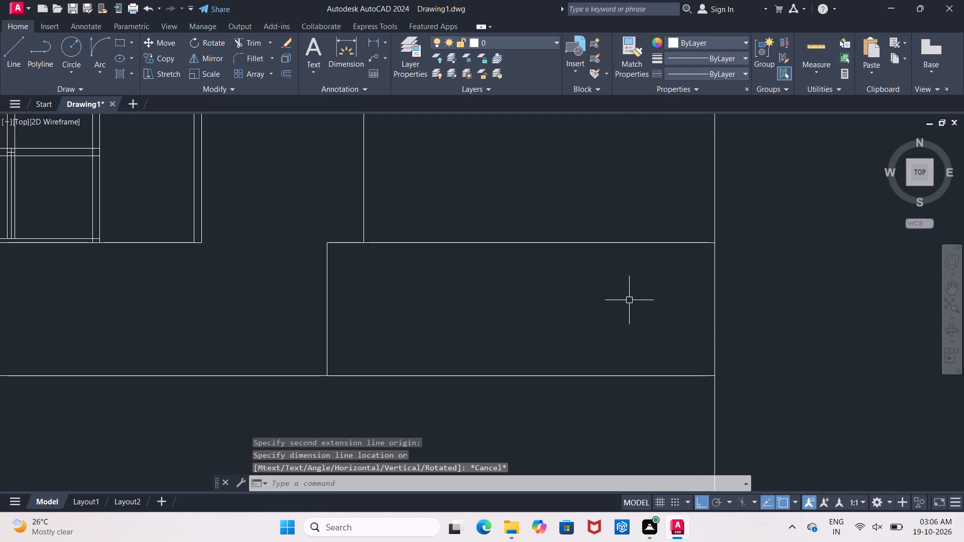
Offset the rectangular block's top edge 1'5" downward to form a horizontal centre line inside the block.
{"action": "key", "text": "o"}
{"action": "key", "text": "Return"}
{"action": "type", "text": "1'5\""}
{"action": "key", "text": "Return"}
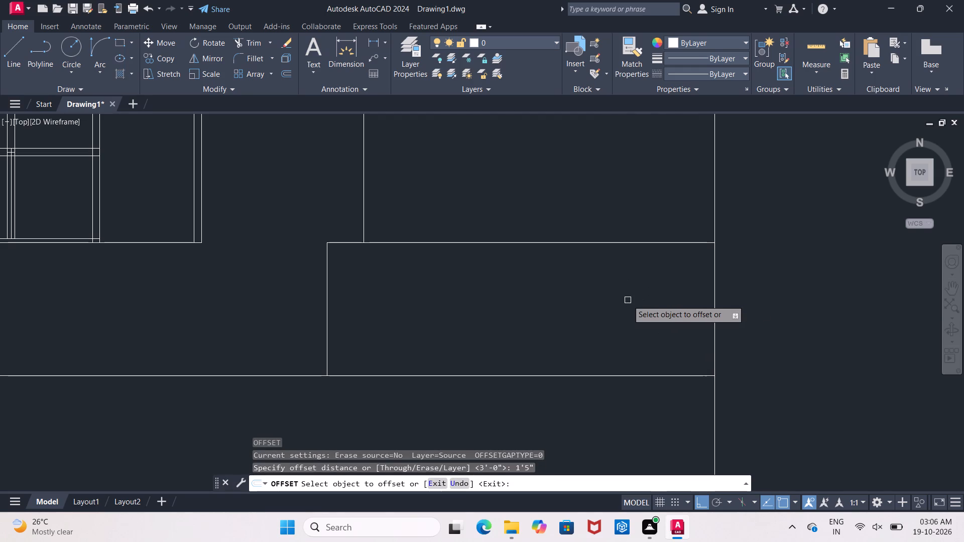
{"action": "left_click", "coordinate": [640, 245]}
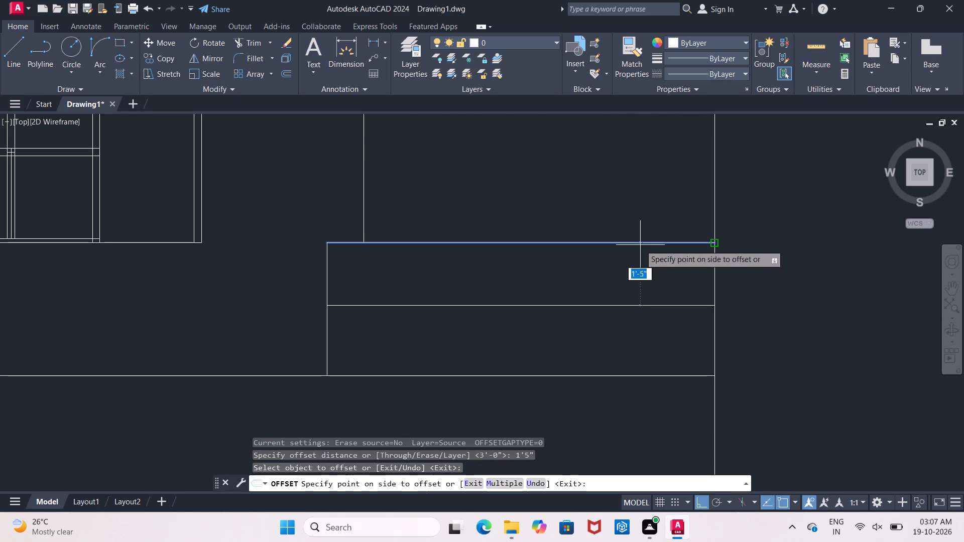
{"action": "left_click", "coordinate": [653, 332]}
{"action": "key", "text": "Escape"}
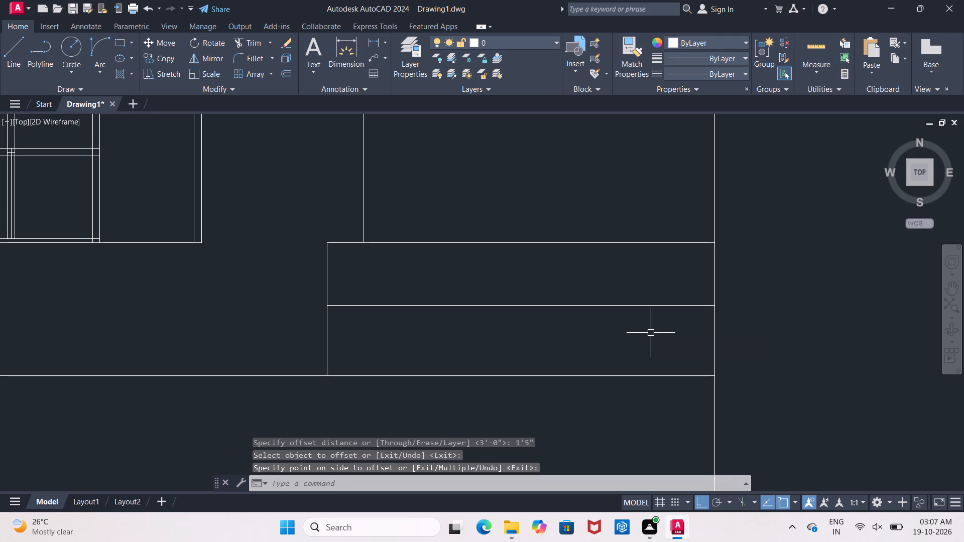
{"action": "key", "text": "Escape"}
Offset the block's horizontal centre line 2" to both sides, above and below.
{"action": "key", "text": "o"}
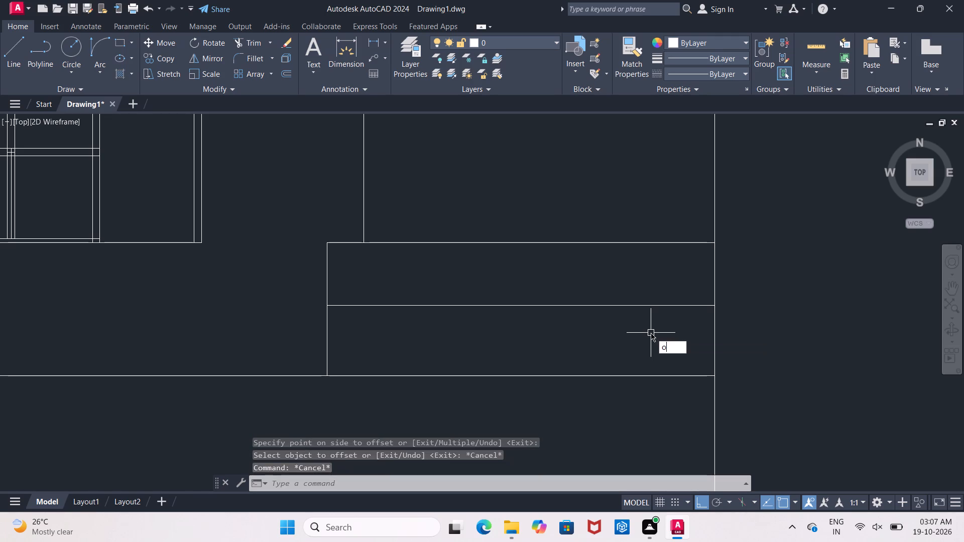
{"action": "key", "text": "Return"}
{"action": "key", "text": "4"}
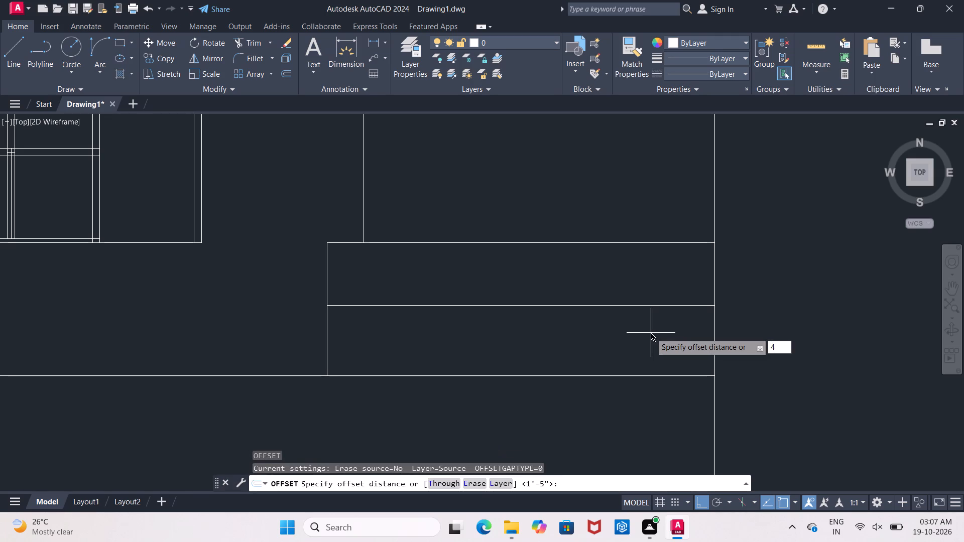
{"action": "key", "text": "BackSpace"}
{"action": "type", "text": "2\""}
{"action": "key", "text": "Return"}
{"action": "left_click", "coordinate": [665, 302]}
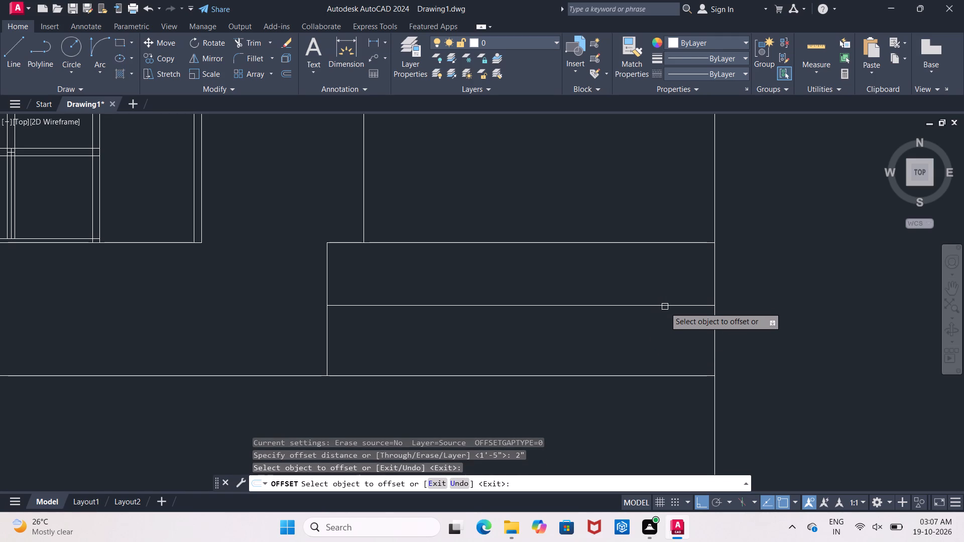
{"action": "left_click", "coordinate": [665, 310]}
{"action": "left_click", "coordinate": [664, 308]}
{"action": "left_click", "coordinate": [659, 290]}
{"action": "left_click_drag", "start_coordinate": [662, 306], "coordinate": [664, 342]}
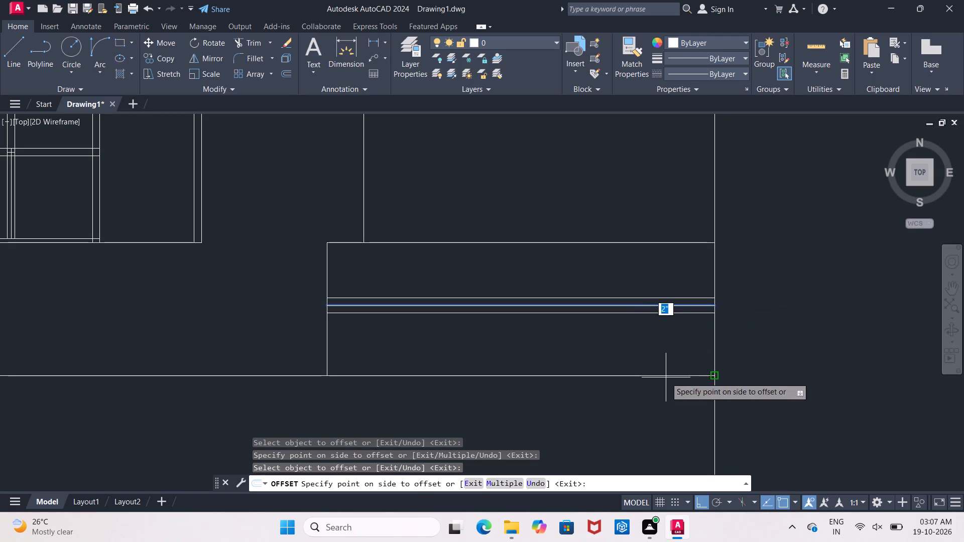
{"action": "left_click", "coordinate": [666, 377]}
{"action": "middle_click_drag", "start_coordinate": [559, 341], "coordinate": [563, 348]}
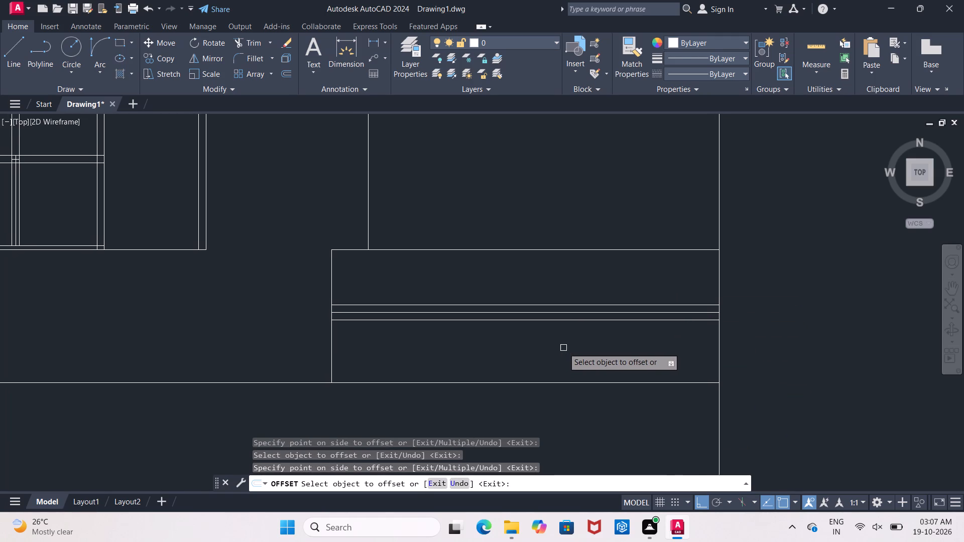
{"action": "key", "text": "Escape"}
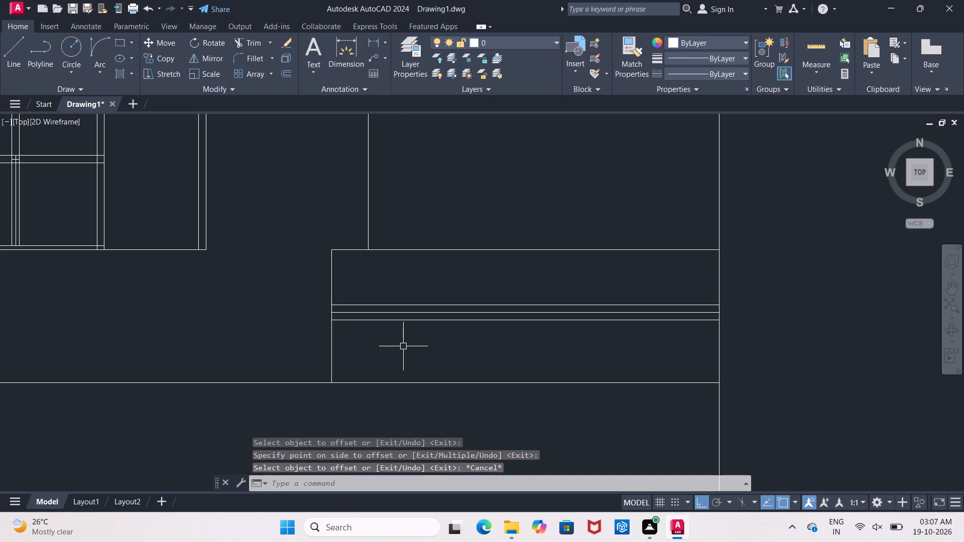
Measure the block's width along its top edge with a linear dimension.
{"action": "left_click", "coordinate": [373, 48]}
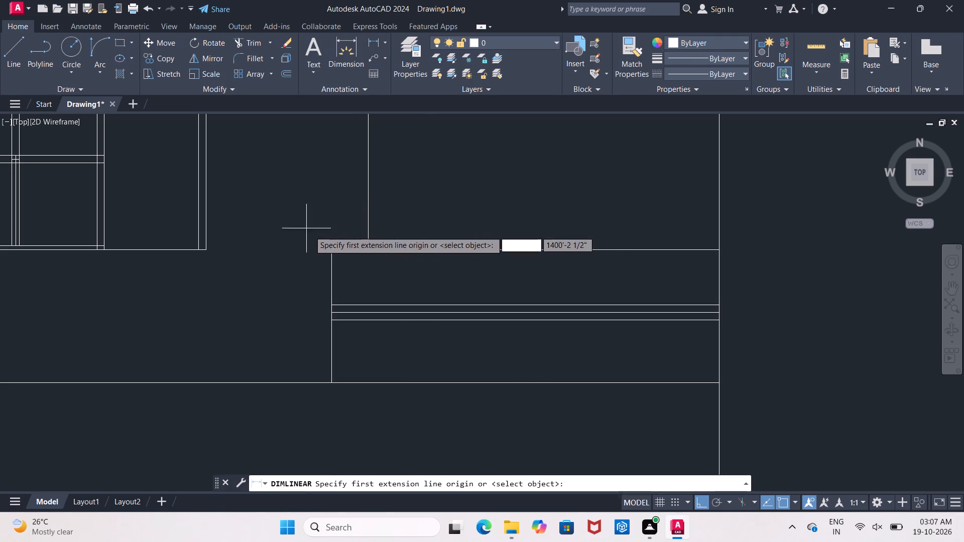
{"action": "left_click", "coordinate": [329, 248]}
{"action": "left_click", "coordinate": [721, 251]}
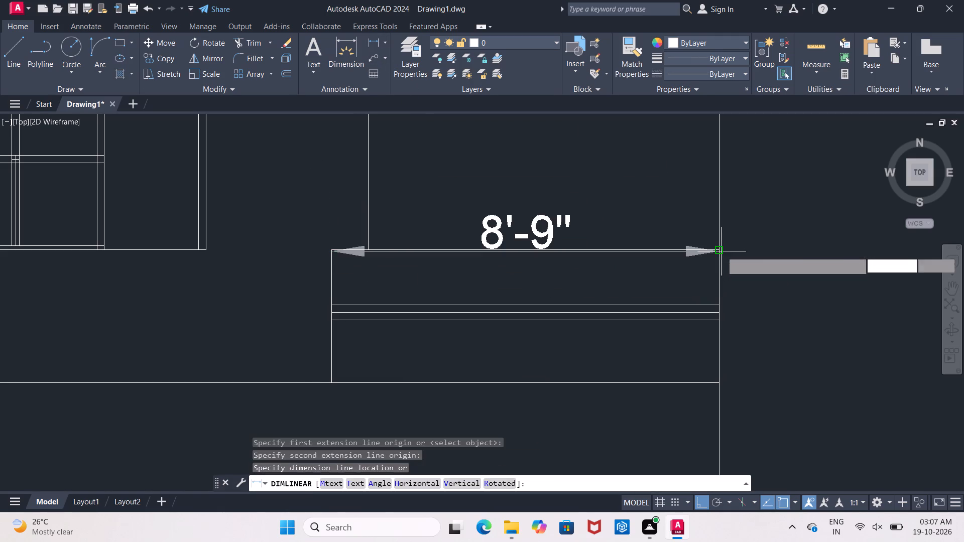
{"action": "key", "text": "Escape"}
Switch to Calculator and divide 8.9 by 2 to halve the block's width.
{"action": "key", "text": "Delete"}
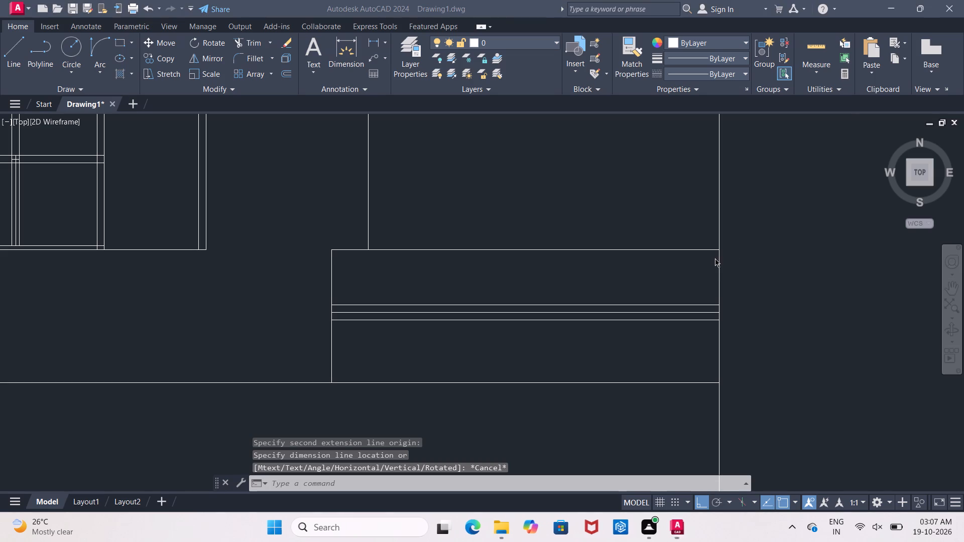
{"action": "type", "text": "8.9"}
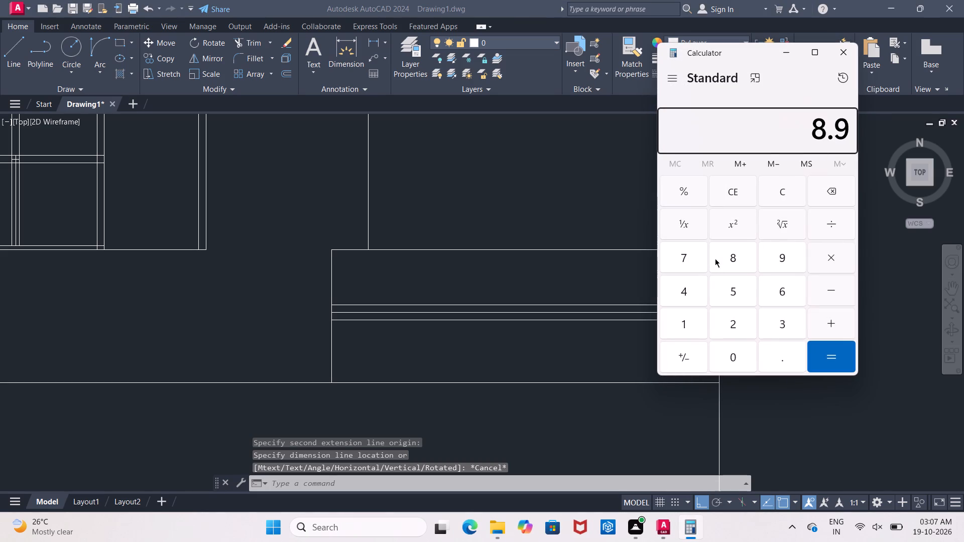
{"action": "type", "text": "/2"}
{"action": "key", "text": "Return"}
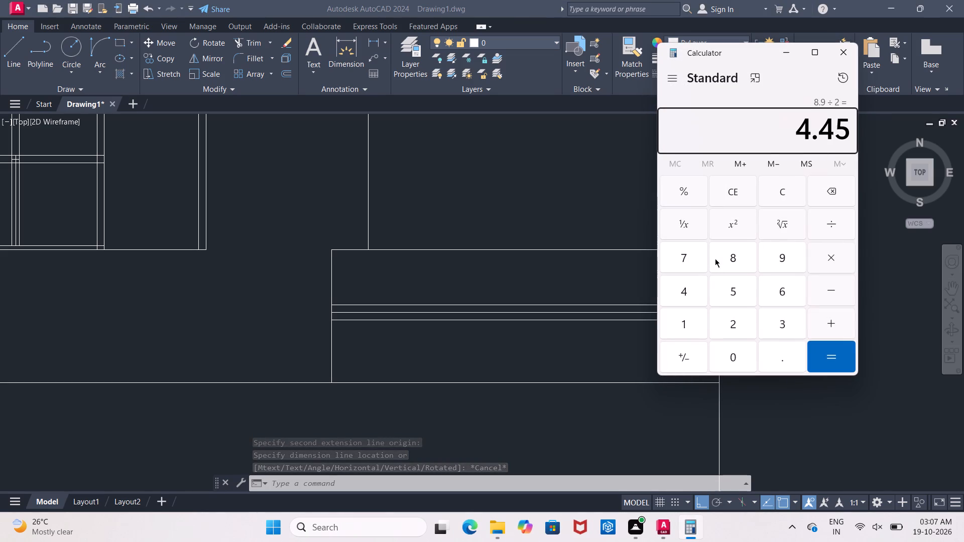
{"action": "left_click", "coordinate": [849, 48]}
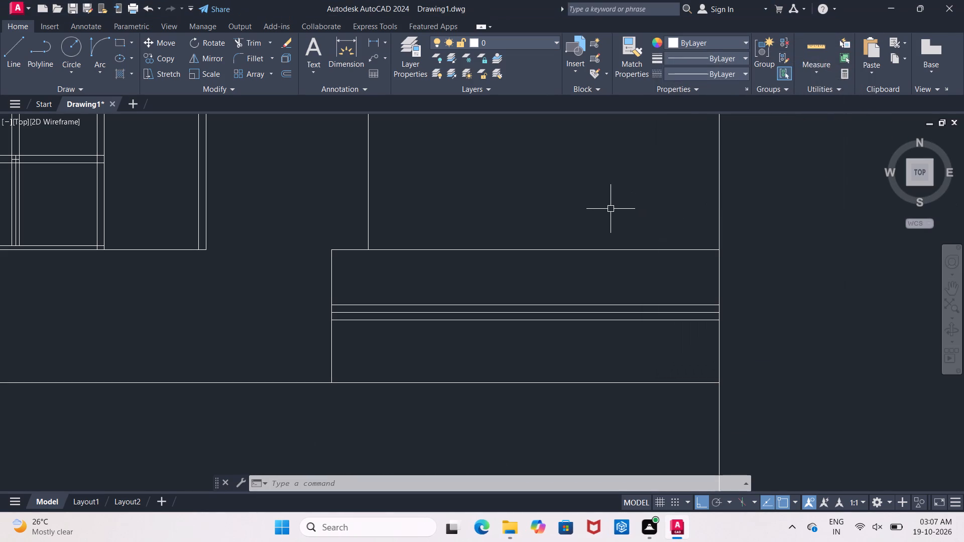
Offset the block's left edge 4'4.5" inward to form a vertical centre line.
{"action": "key", "text": "Escape"}
{"action": "key", "text": "o"}
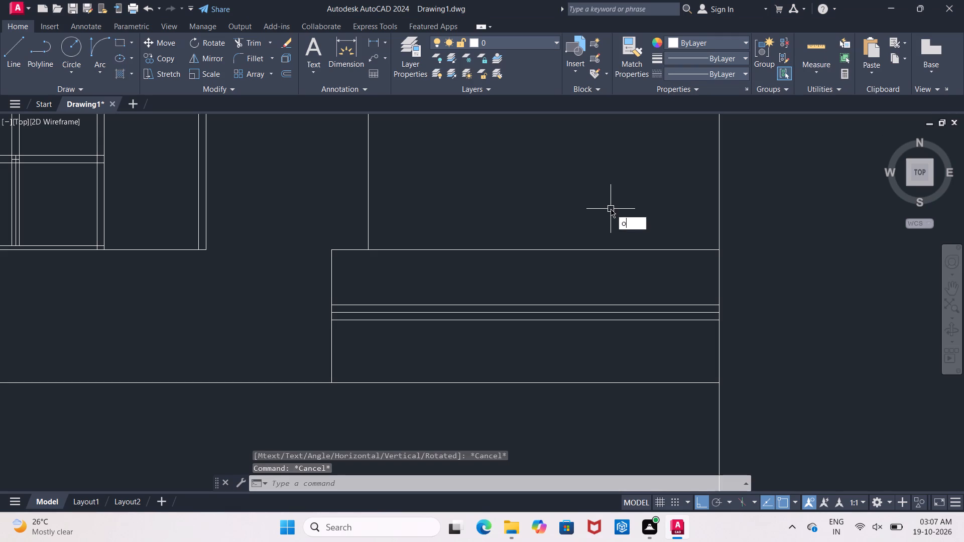
{"action": "key", "text": "Return"}
{"action": "type", "text": "4'"}
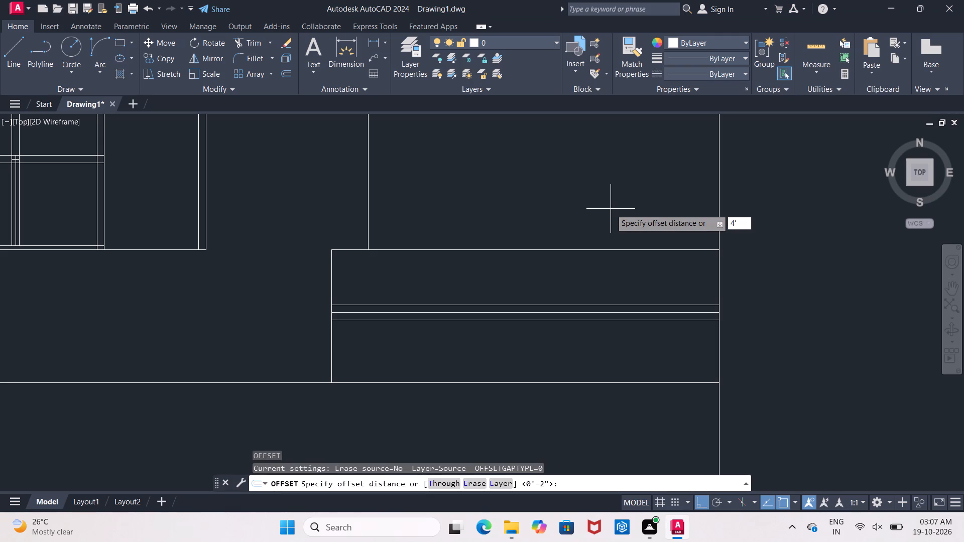
{"action": "type", "text": "4.5\""}
{"action": "key", "text": "Return"}
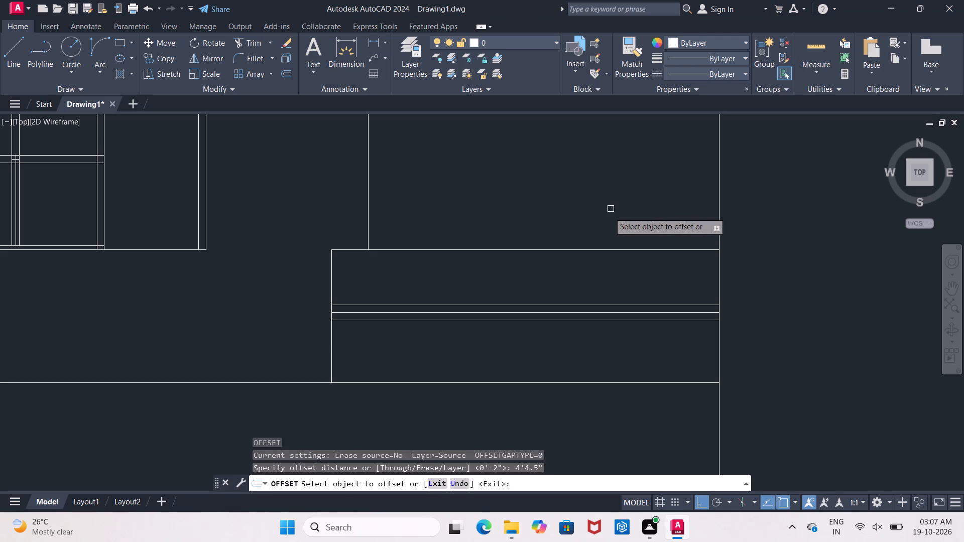
{"action": "left_click", "coordinate": [329, 289]}
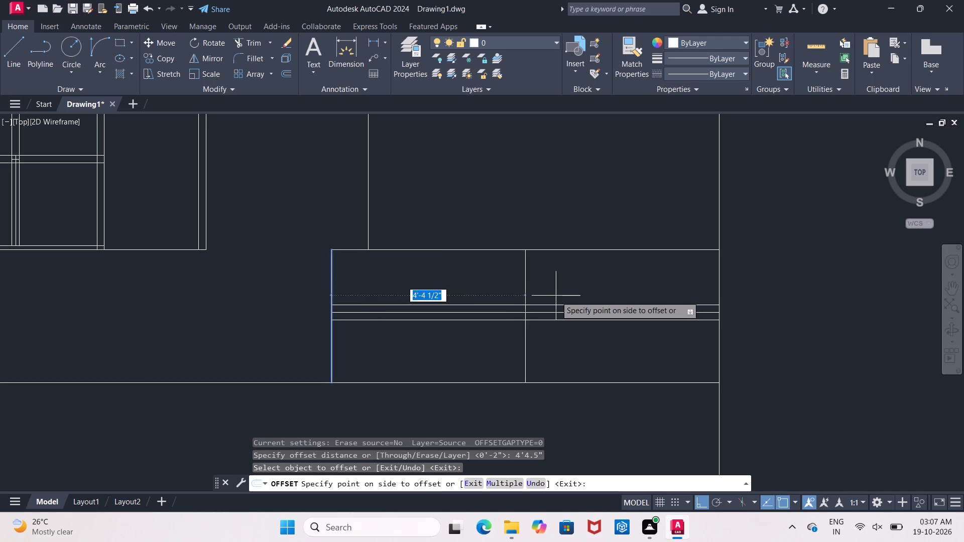
{"action": "left_click", "coordinate": [556, 296]}
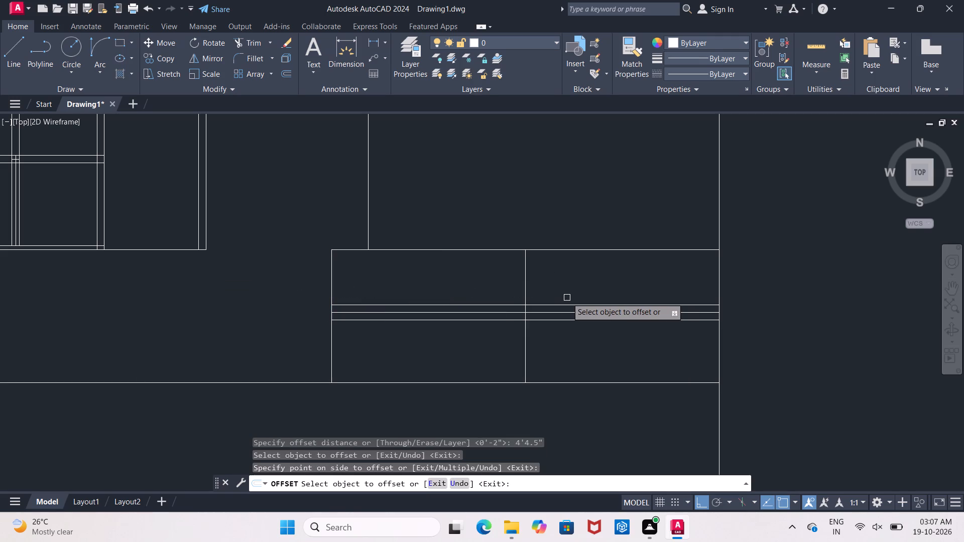
{"action": "key", "text": "Escape"}
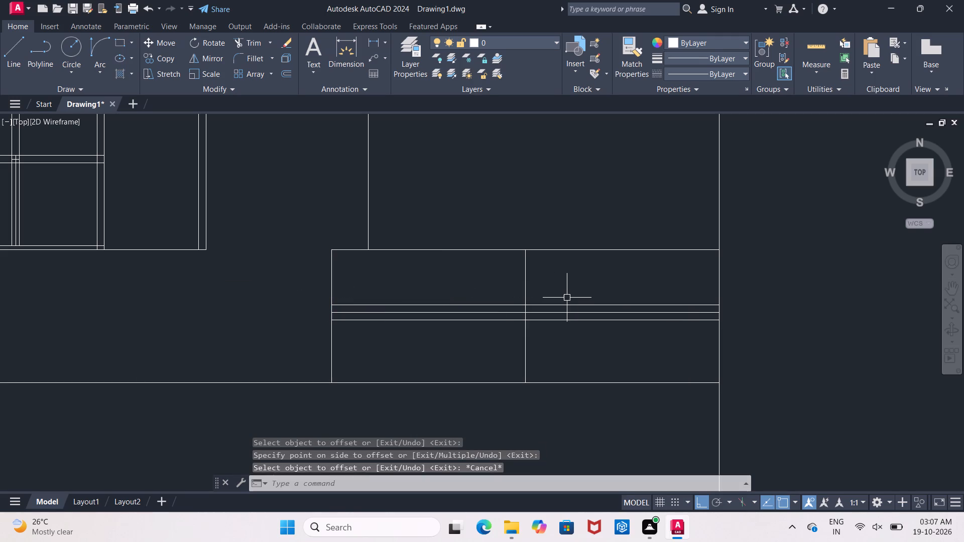
Offset the block's vertical centre line 2" to both the left and the right.
{"action": "key", "text": "o"}
{"action": "key", "text": "Return"}
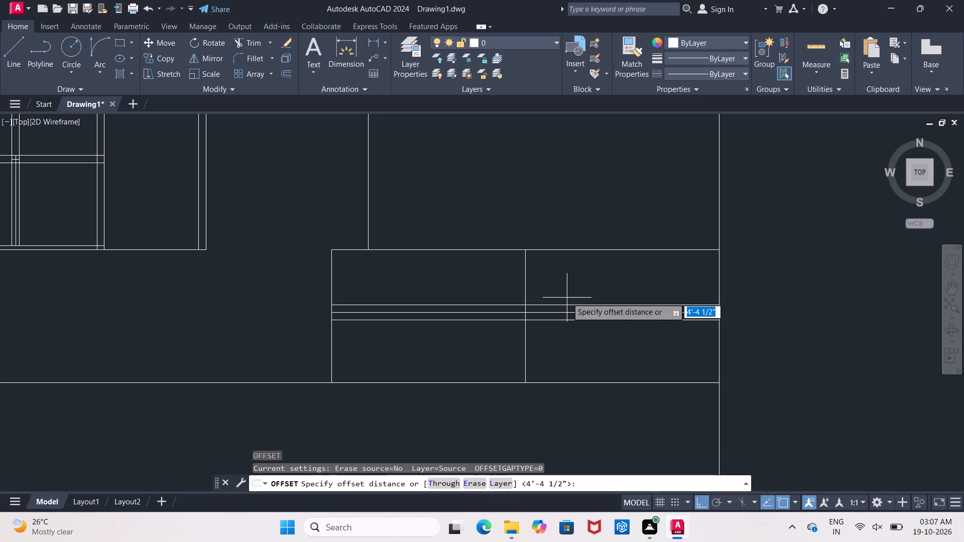
{"action": "type", "text": "2\""}
{"action": "key", "text": "Return"}
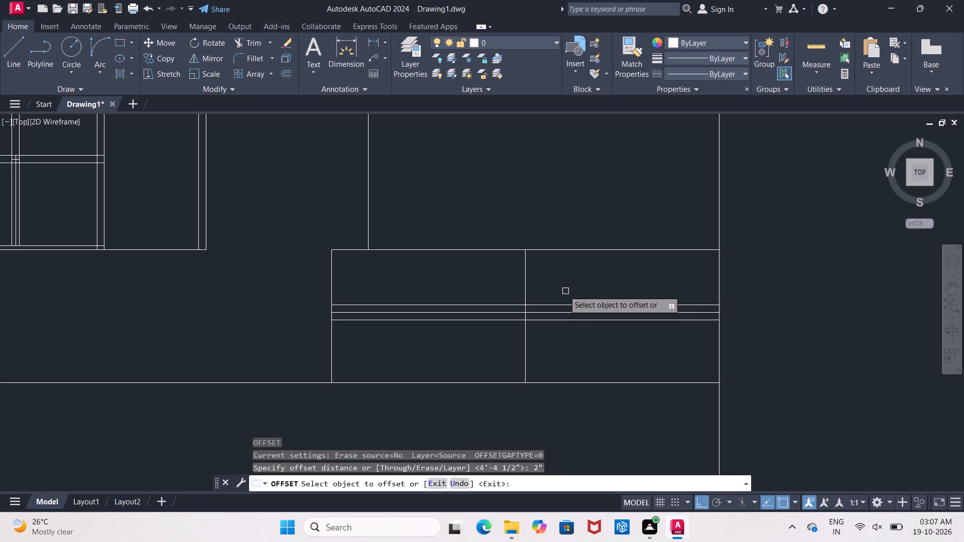
{"action": "left_click", "coordinate": [527, 281]}
{"action": "left_click", "coordinate": [489, 286]}
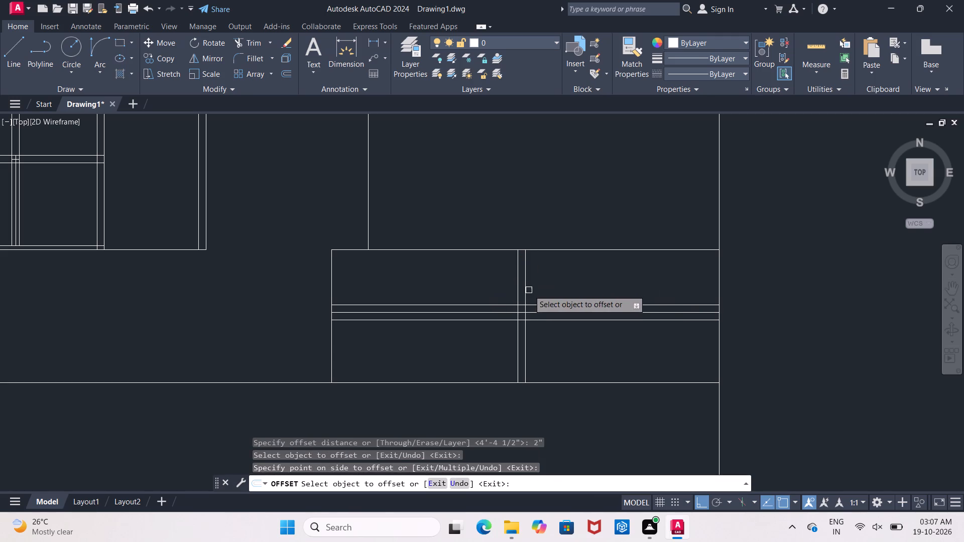
{"action": "left_click", "coordinate": [529, 290]}
{"action": "left_click", "coordinate": [524, 290]}
{"action": "left_click", "coordinate": [595, 301]}
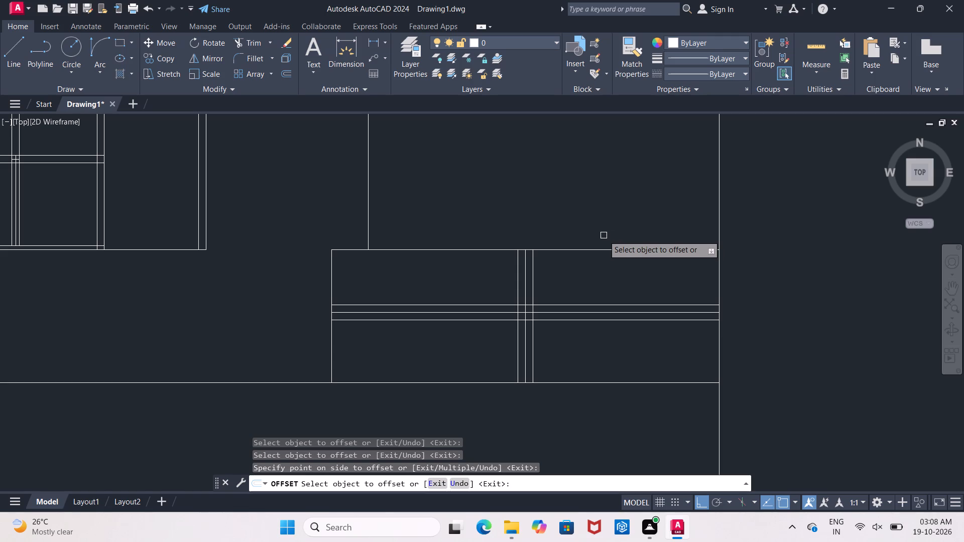
Offset the block's top edge 4" downward to form the upper border line.
{"action": "type", "text": "4\""}
{"action": "key", "text": "Return"}
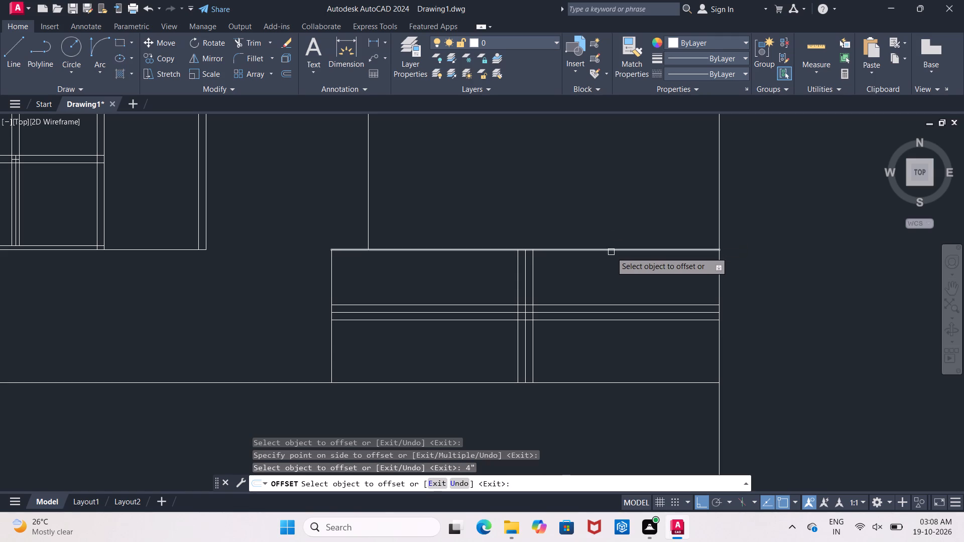
{"action": "left_click", "coordinate": [611, 252]}
{"action": "type", "text": "4\""}
{"action": "key", "text": "Return"}
{"action": "left_click", "coordinate": [624, 281]}
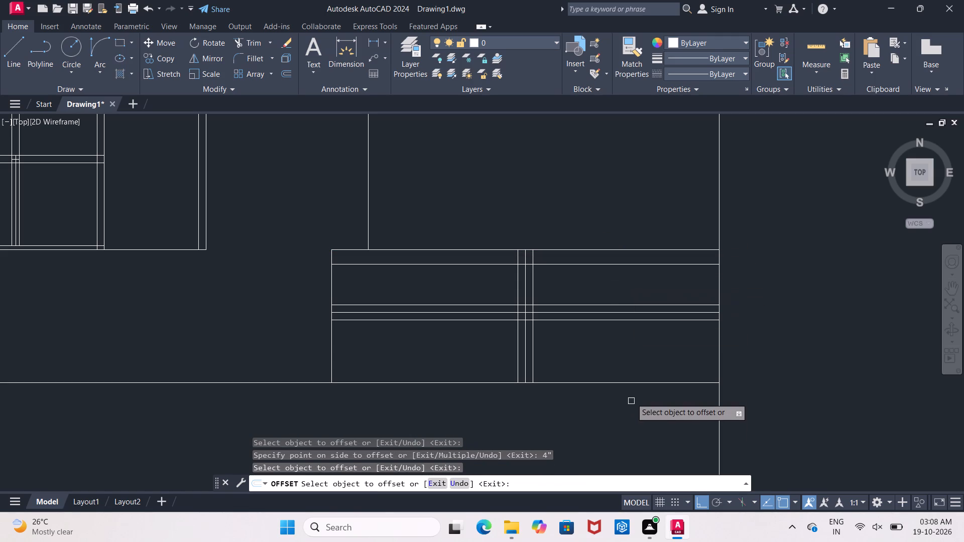
Offset the long base line under the block 2" upward.
{"action": "left_click", "coordinate": [633, 383]}
{"action": "left_click", "coordinate": [632, 350]}
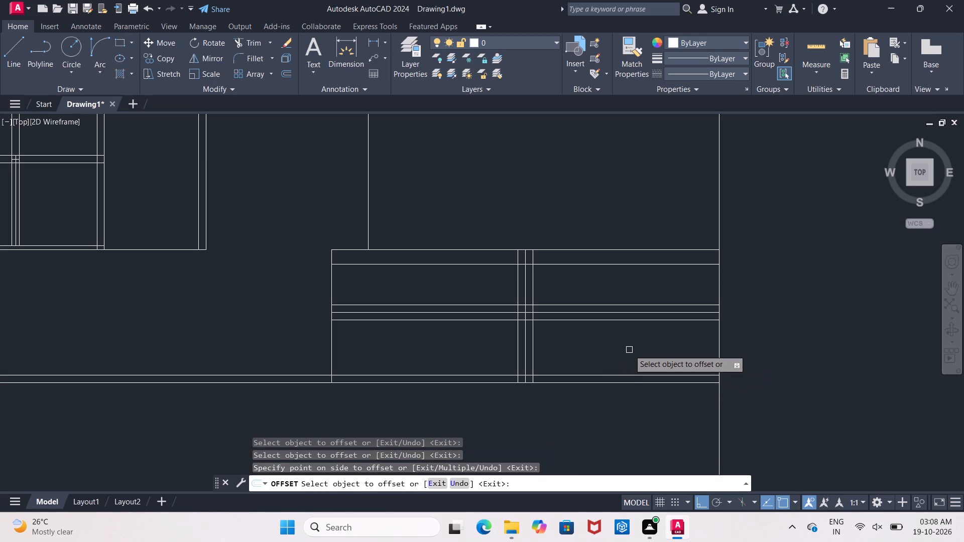
Trim away the part of the 2" offset line that runs past the block's left edge.
{"action": "key", "text": "Escape"}
{"action": "type", "text": "tr"}
{"action": "key", "text": "space"}
{"action": "key", "text": "space"}
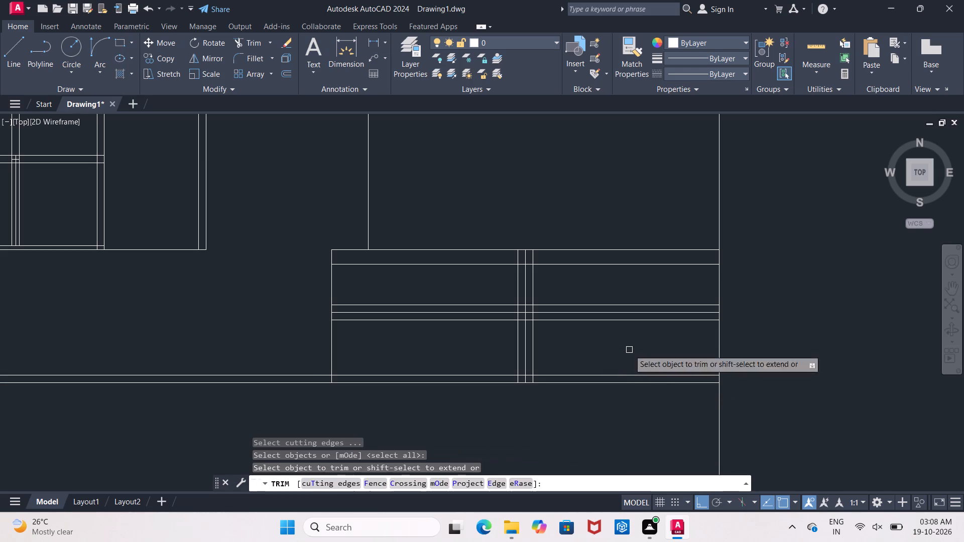
{"action": "left_click", "coordinate": [312, 376]}
{"action": "scroll", "coordinate": [310, 336], "scroll_direction": "down", "scroll_amount": 2}
{"action": "middle_click_drag", "start_coordinate": [298, 340], "coordinate": [491, 323]}
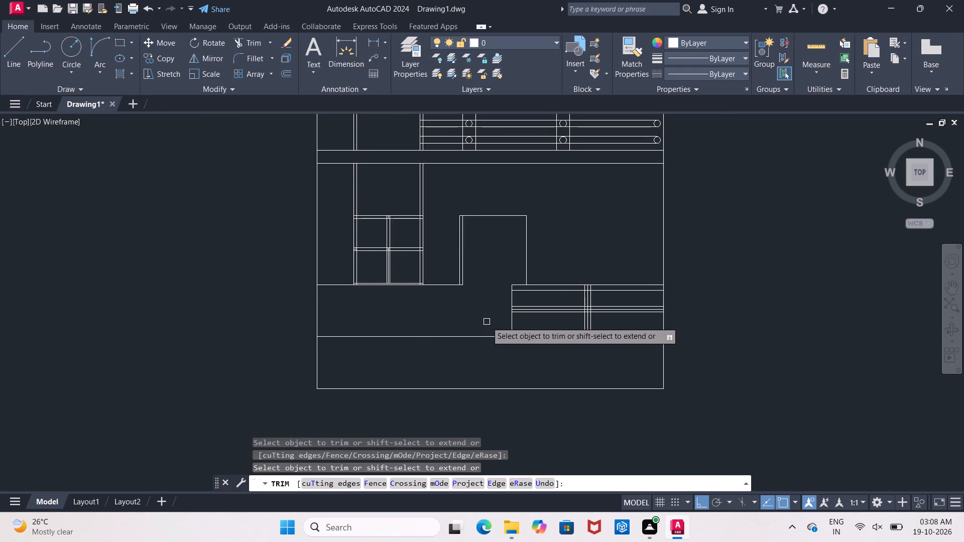
{"action": "scroll", "coordinate": [480, 306], "scroll_direction": "up", "scroll_amount": 1}
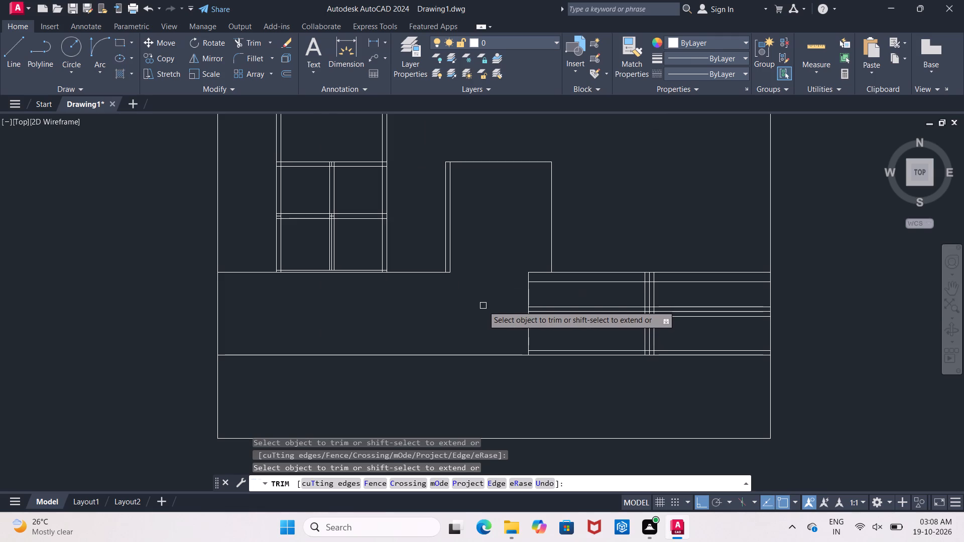
{"action": "key", "text": "Escape"}
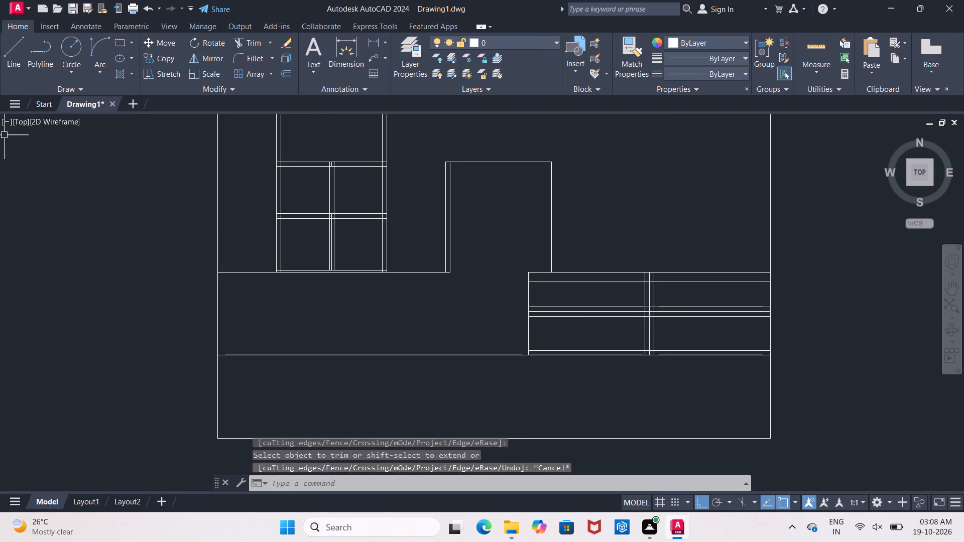
Draw a horizontal line from the foot of the door's inner left frame line to the block's top-left corner.
{"action": "left_click", "coordinate": [9, 55]}
{"action": "scroll", "coordinate": [441, 291], "scroll_direction": "up", "scroll_amount": 2}
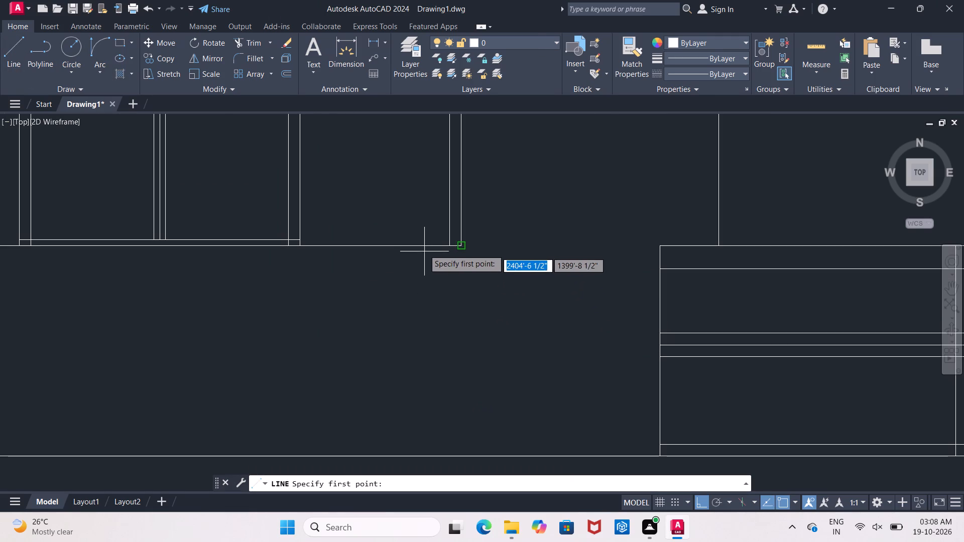
{"action": "left_click", "coordinate": [460, 245]}
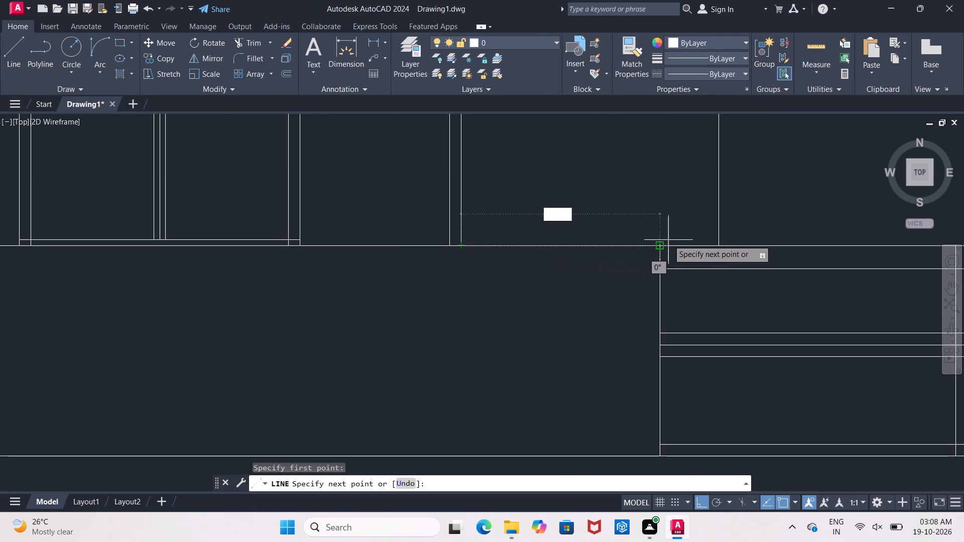
{"action": "left_click", "coordinate": [661, 243]}
{"action": "key", "text": "Escape"}
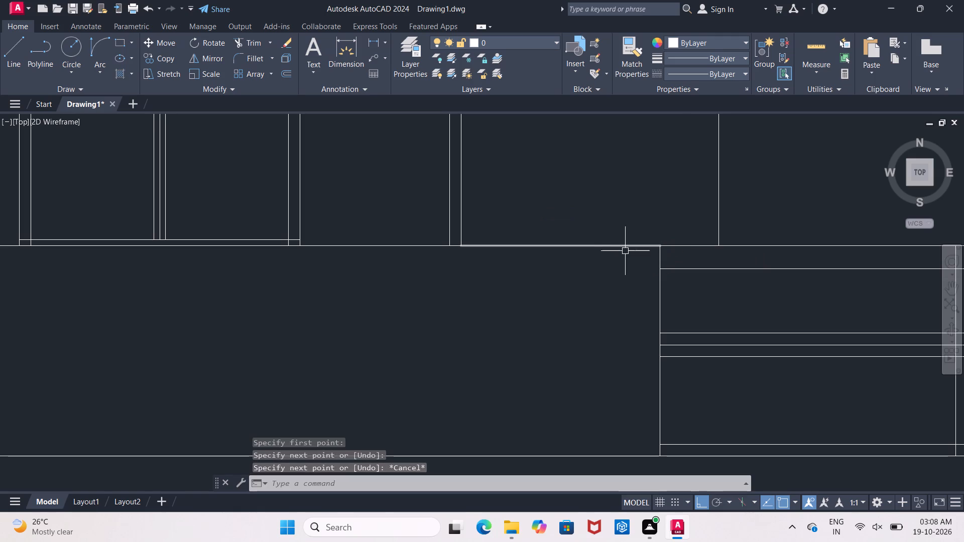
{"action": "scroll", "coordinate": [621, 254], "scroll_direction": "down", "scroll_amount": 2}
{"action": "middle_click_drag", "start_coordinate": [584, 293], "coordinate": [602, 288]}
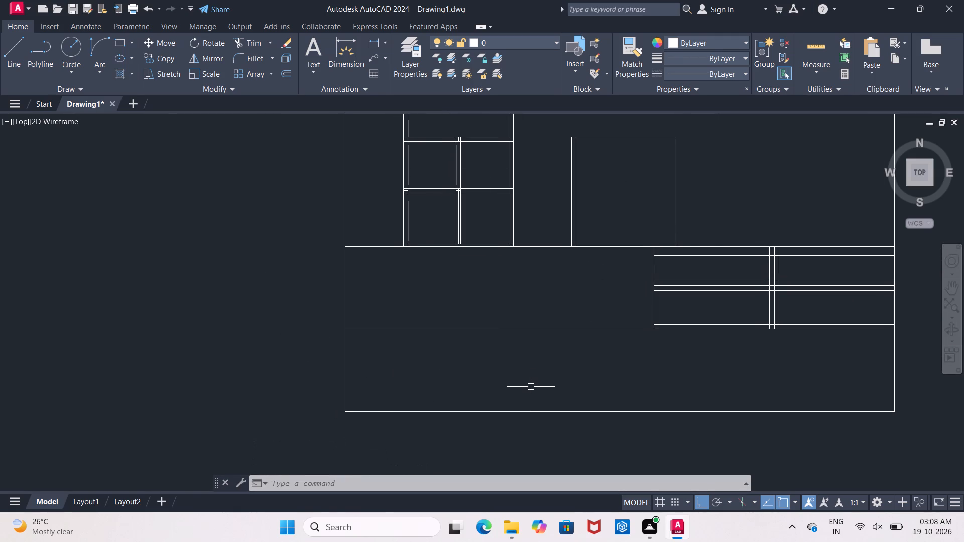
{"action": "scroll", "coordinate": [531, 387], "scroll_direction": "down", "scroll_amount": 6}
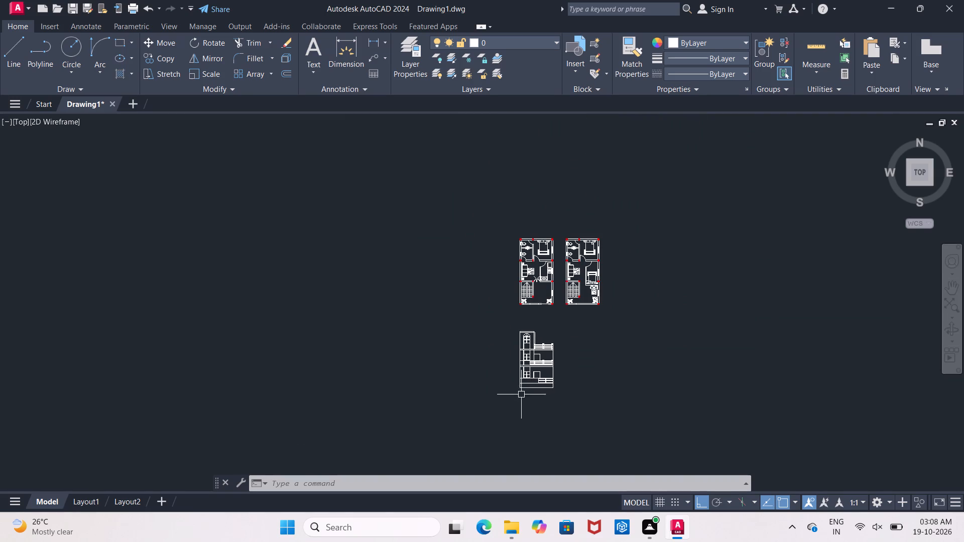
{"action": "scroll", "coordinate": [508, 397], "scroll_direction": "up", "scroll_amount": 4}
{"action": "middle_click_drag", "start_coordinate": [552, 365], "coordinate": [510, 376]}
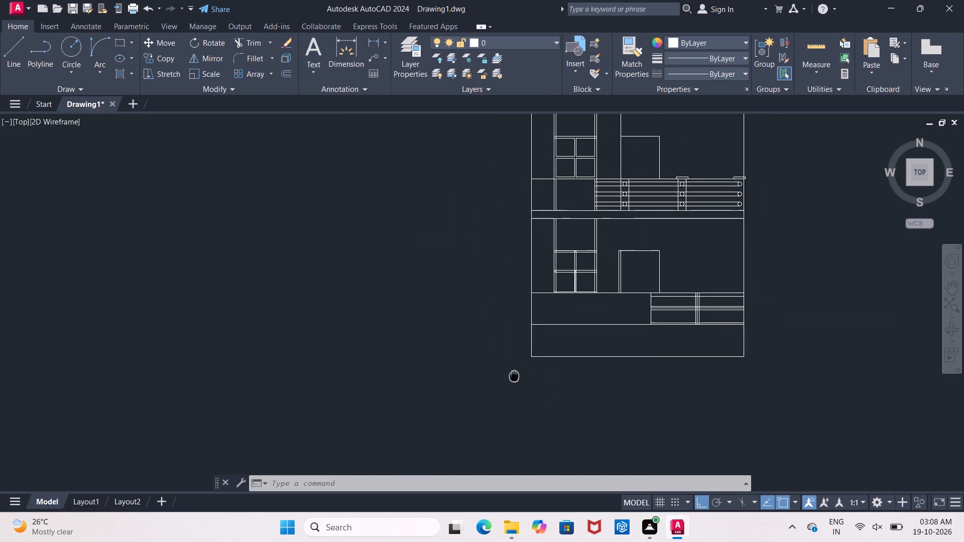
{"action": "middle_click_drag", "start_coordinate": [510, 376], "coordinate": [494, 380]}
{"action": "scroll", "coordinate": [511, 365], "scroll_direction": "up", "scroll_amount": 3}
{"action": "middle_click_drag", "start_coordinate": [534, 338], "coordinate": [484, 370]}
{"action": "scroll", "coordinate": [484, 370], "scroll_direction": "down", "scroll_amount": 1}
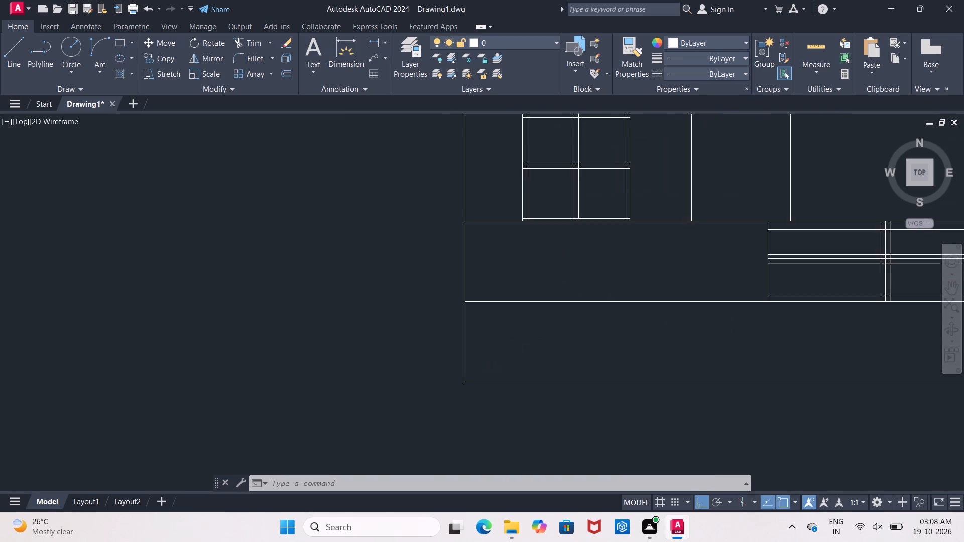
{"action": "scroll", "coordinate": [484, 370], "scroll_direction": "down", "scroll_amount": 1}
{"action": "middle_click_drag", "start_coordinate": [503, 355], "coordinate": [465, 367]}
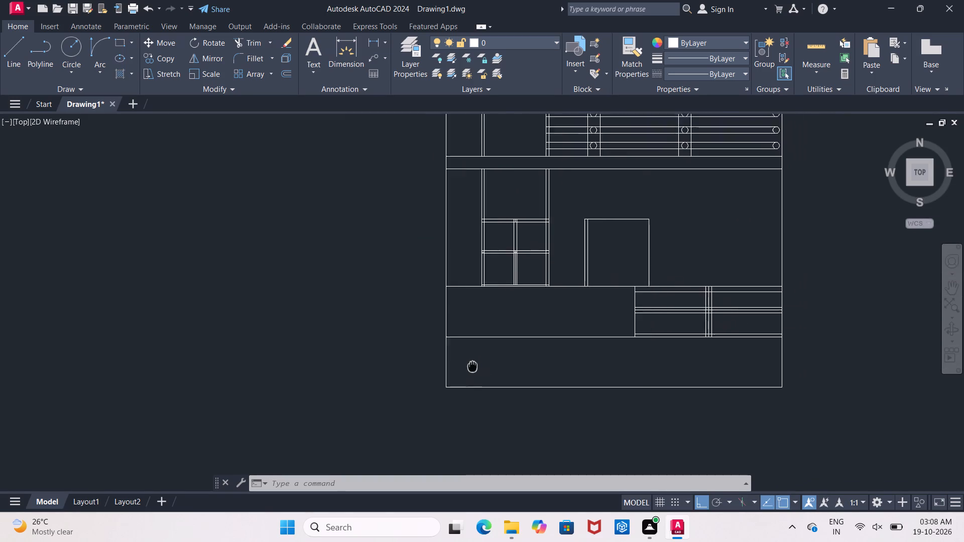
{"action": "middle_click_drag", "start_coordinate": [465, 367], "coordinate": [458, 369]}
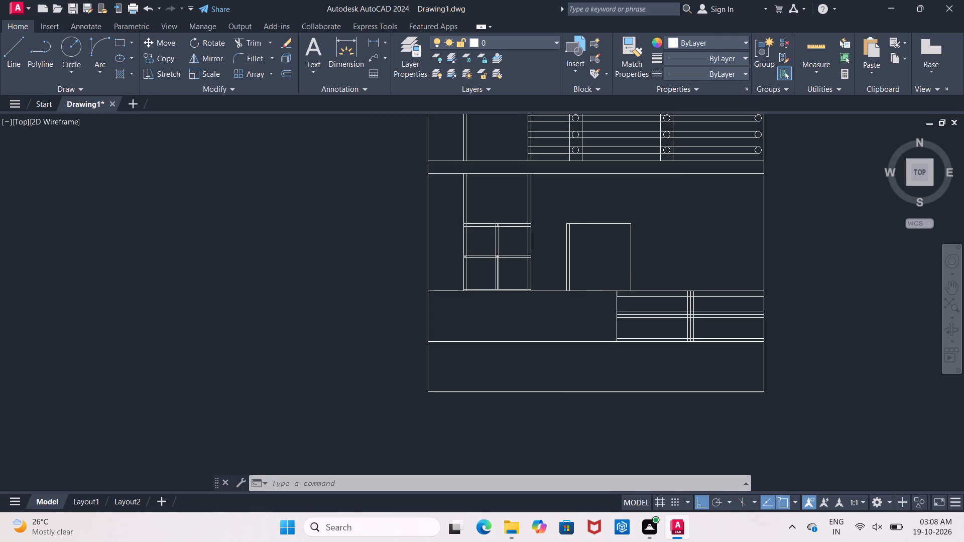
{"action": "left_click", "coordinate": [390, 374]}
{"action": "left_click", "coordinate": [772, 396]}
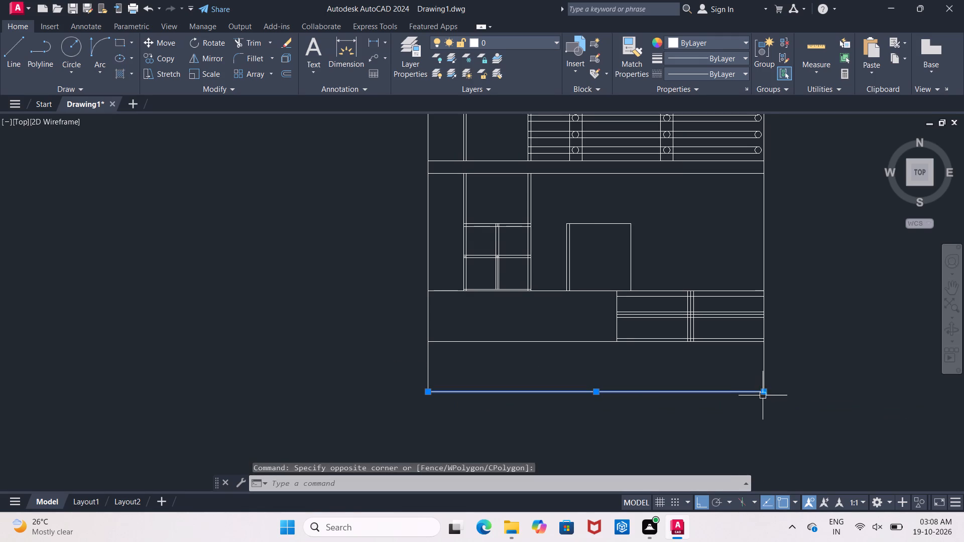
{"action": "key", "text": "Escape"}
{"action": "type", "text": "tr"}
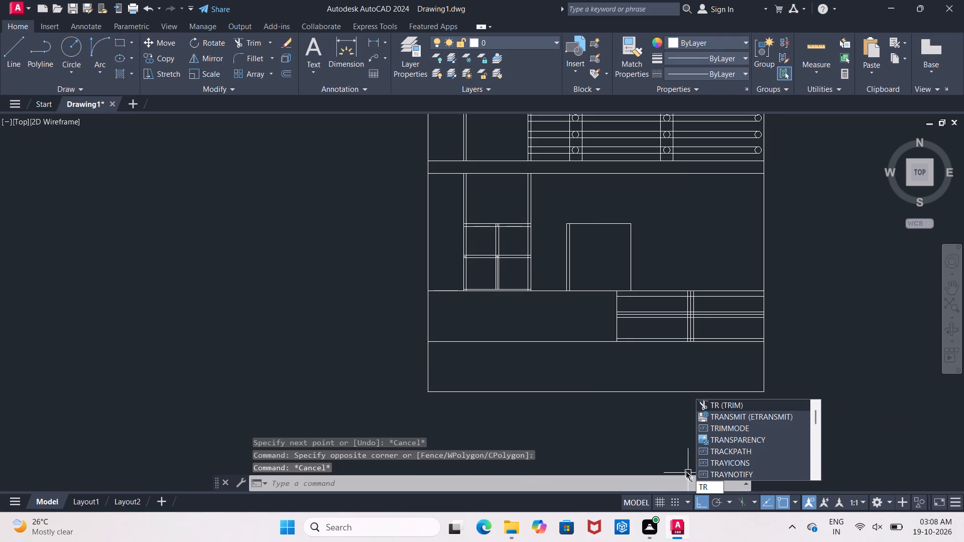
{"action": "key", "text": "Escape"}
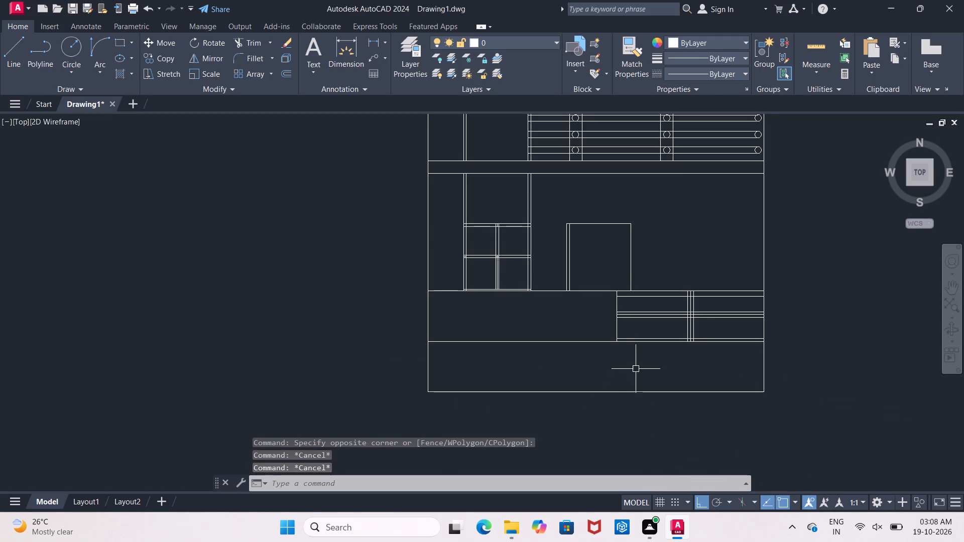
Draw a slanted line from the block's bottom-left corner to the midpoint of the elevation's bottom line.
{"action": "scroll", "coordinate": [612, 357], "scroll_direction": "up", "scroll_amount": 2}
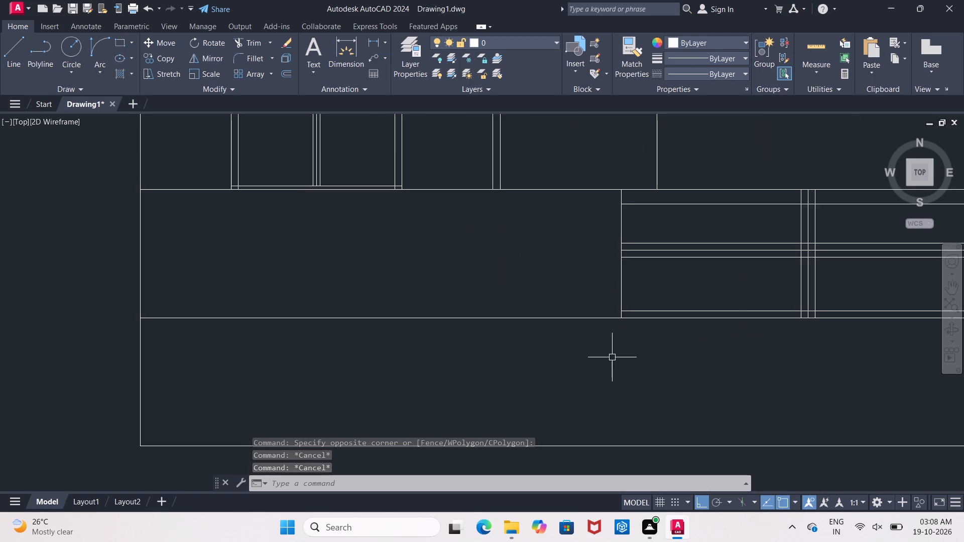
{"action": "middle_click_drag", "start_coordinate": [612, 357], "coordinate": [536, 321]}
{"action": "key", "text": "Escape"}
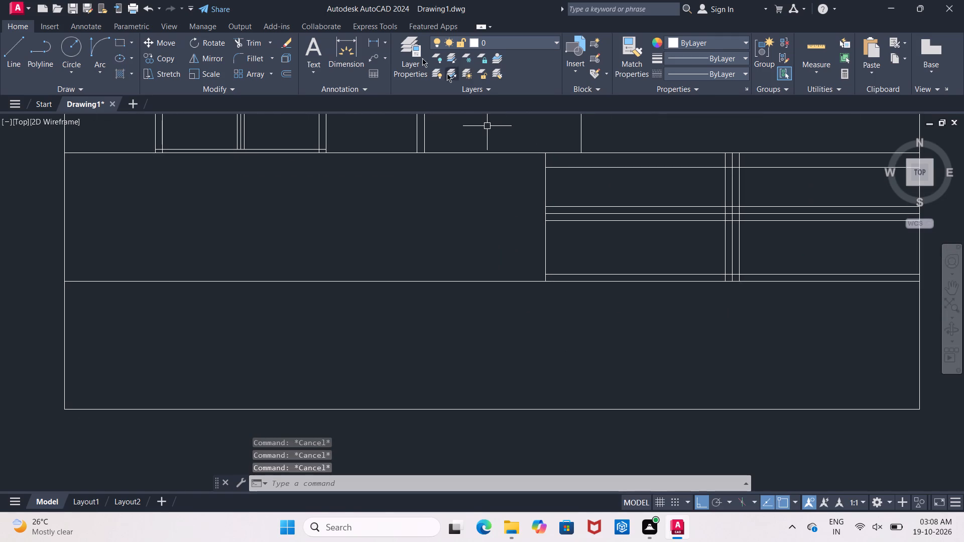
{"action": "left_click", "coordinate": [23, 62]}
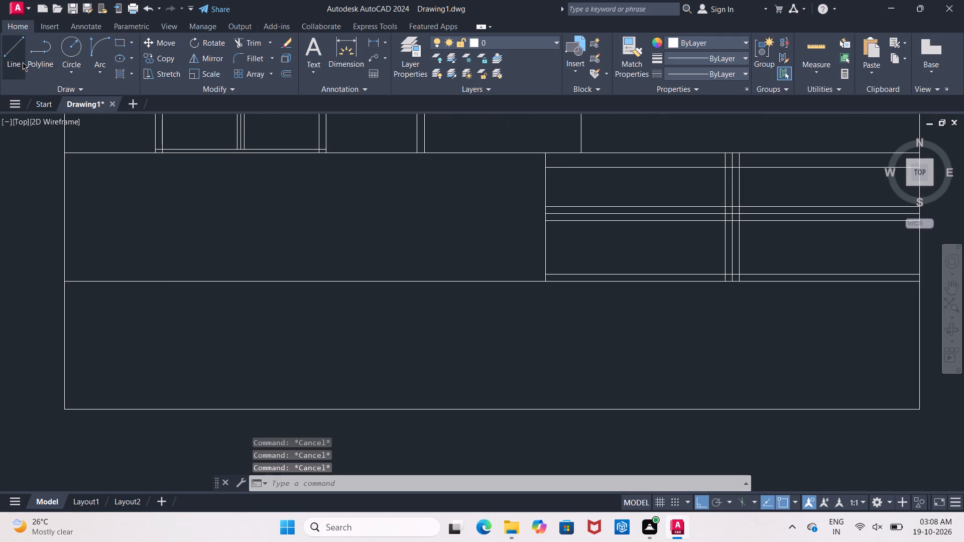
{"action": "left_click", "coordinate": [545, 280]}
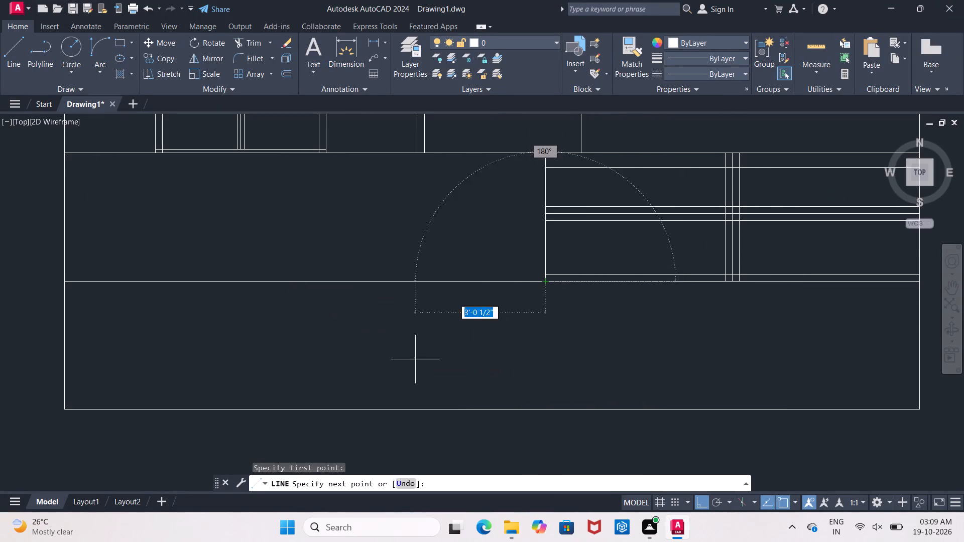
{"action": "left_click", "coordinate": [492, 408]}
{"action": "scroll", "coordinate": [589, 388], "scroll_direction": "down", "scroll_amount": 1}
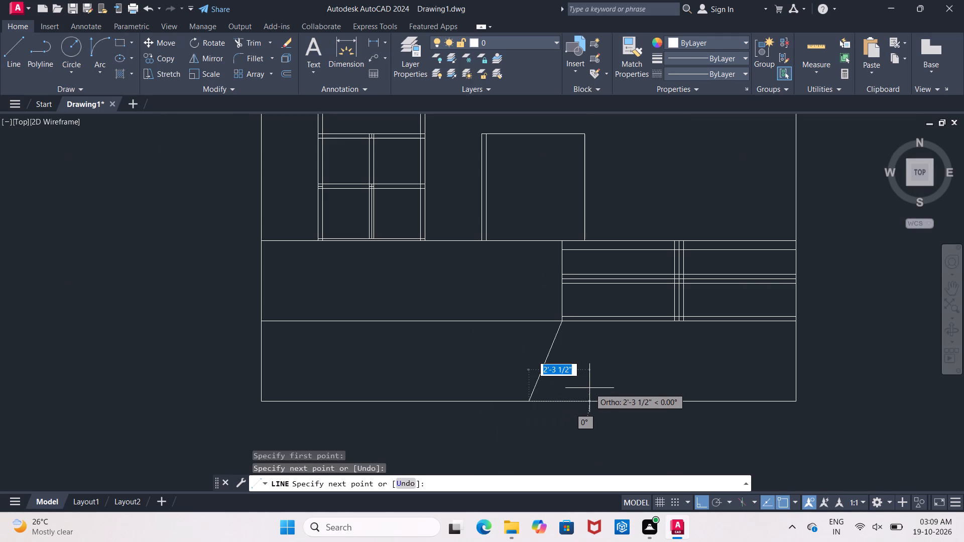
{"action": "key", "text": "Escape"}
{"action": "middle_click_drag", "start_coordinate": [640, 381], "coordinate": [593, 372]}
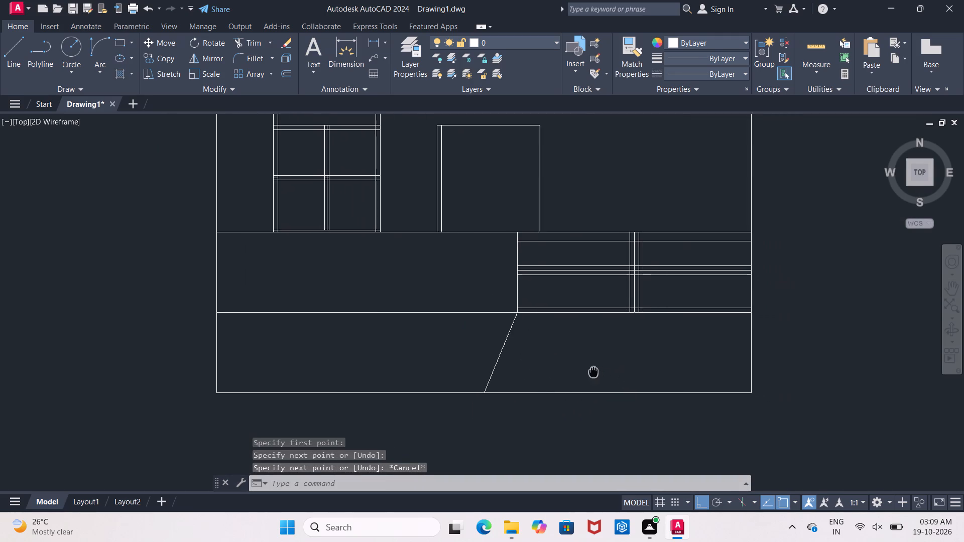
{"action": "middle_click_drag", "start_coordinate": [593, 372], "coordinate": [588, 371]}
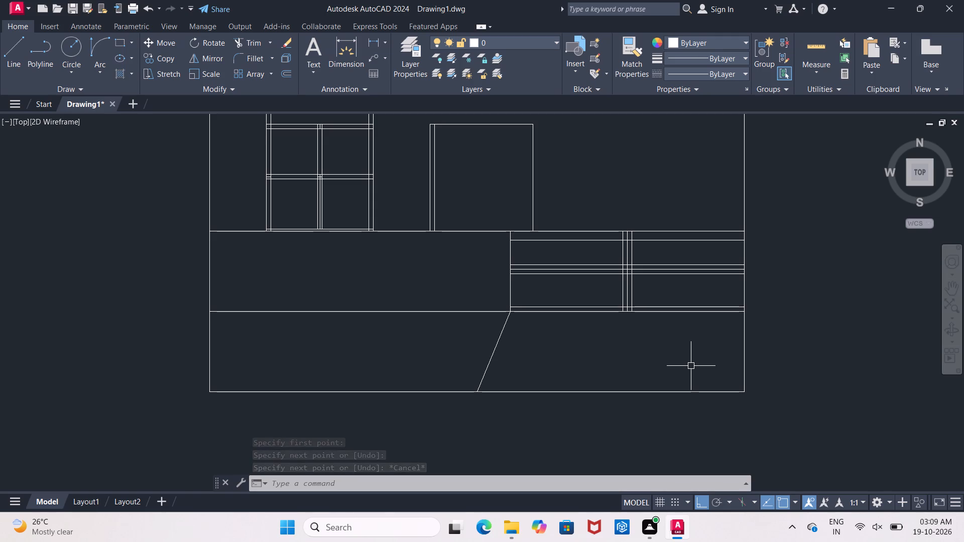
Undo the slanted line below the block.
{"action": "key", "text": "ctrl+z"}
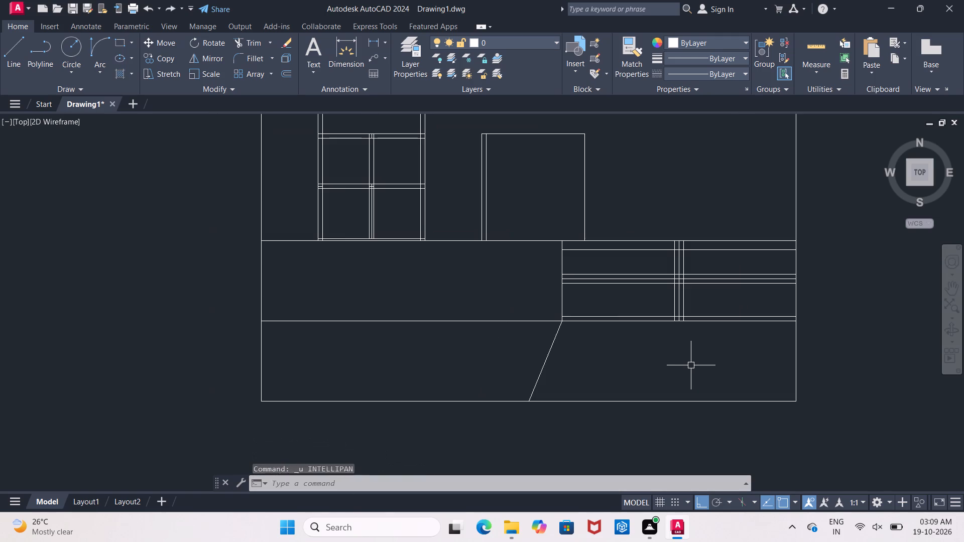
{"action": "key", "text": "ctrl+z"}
Offset the elevation's bottom line upward three times in succession at 10" spacing to form the step lines.
{"action": "scroll", "coordinate": [691, 365], "scroll_direction": "down", "scroll_amount": 1}
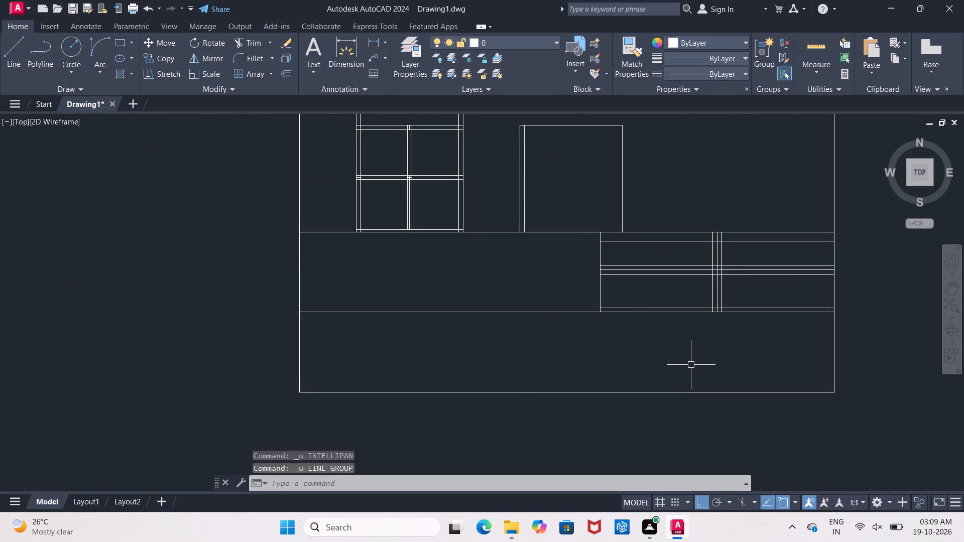
{"action": "scroll", "coordinate": [691, 365], "scroll_direction": "down", "scroll_amount": 1}
{"action": "middle_click_drag", "start_coordinate": [691, 365], "coordinate": [637, 359]}
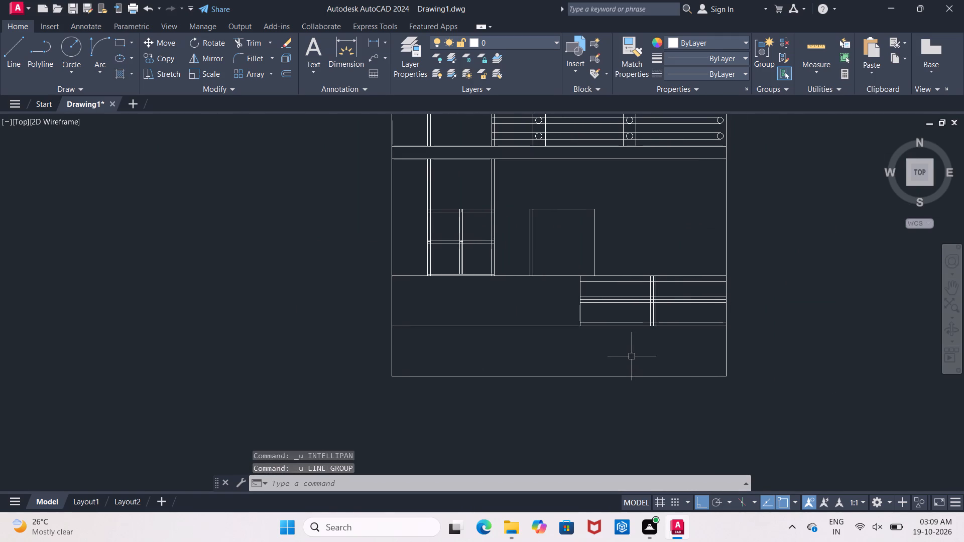
{"action": "scroll", "coordinate": [627, 354], "scroll_direction": "up", "scroll_amount": 1}
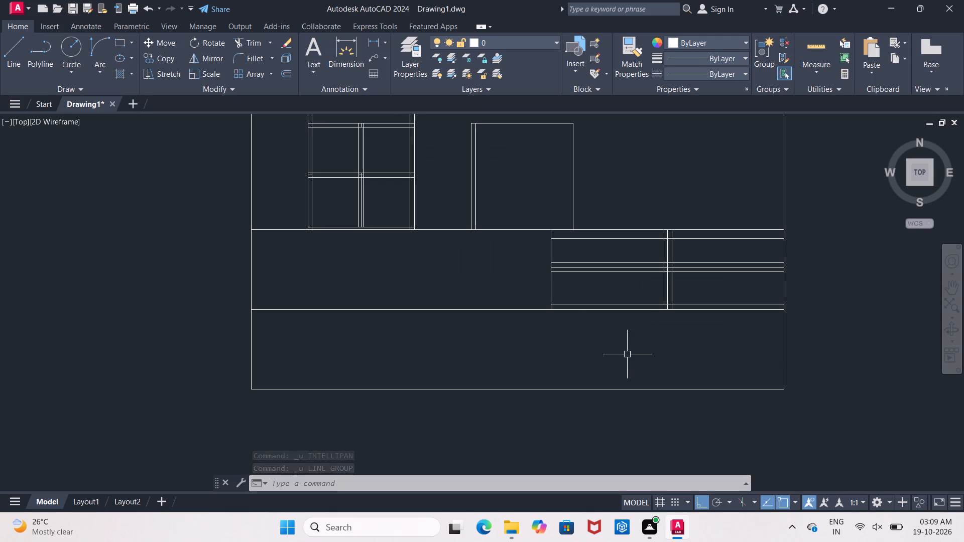
{"action": "scroll", "coordinate": [627, 354], "scroll_direction": "down", "scroll_amount": 2}
{"action": "scroll", "coordinate": [627, 354], "scroll_direction": "up", "scroll_amount": 3}
{"action": "middle_click_drag", "start_coordinate": [627, 354], "coordinate": [493, 345]}
{"action": "key", "text": "Escape"}
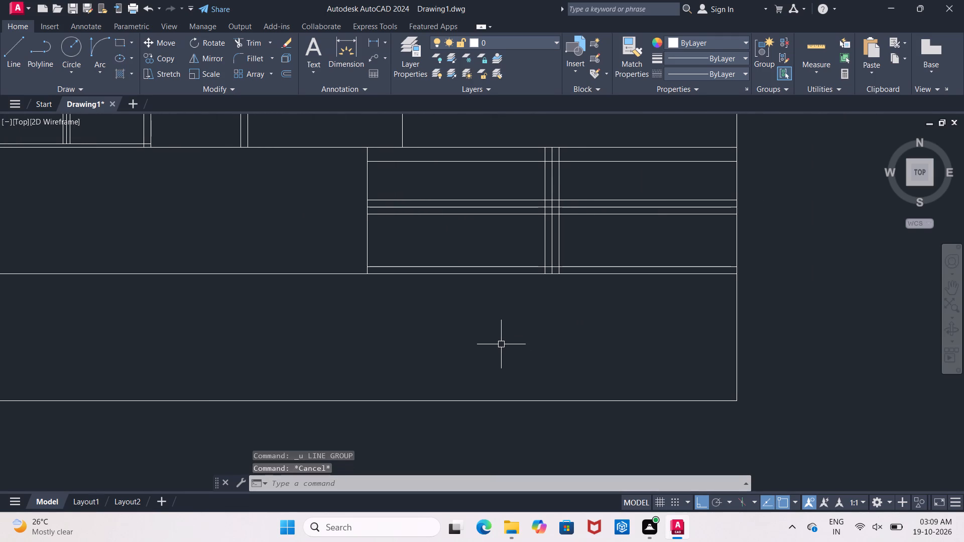
{"action": "key", "text": "o"}
{"action": "key", "text": "Return"}
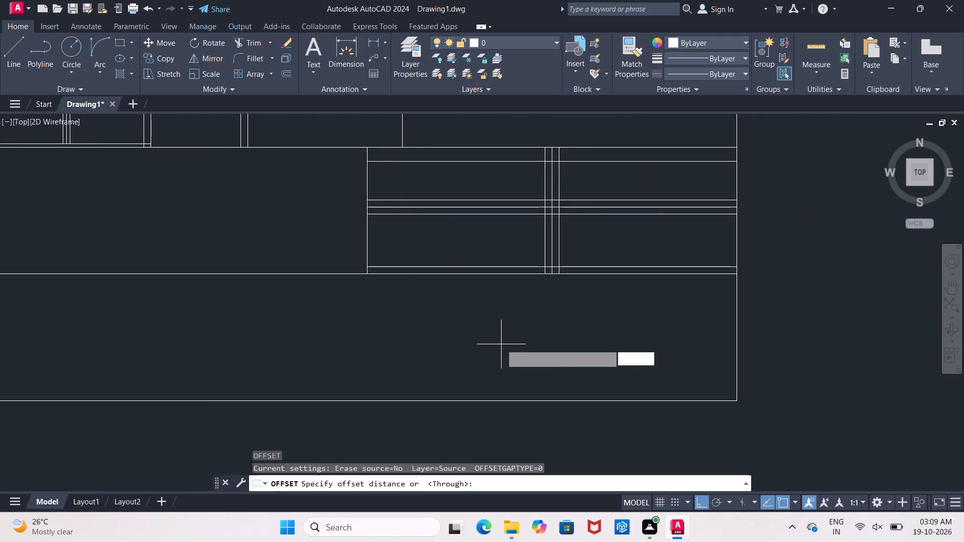
{"action": "type", "text": "10\""}
{"action": "key", "text": "Return"}
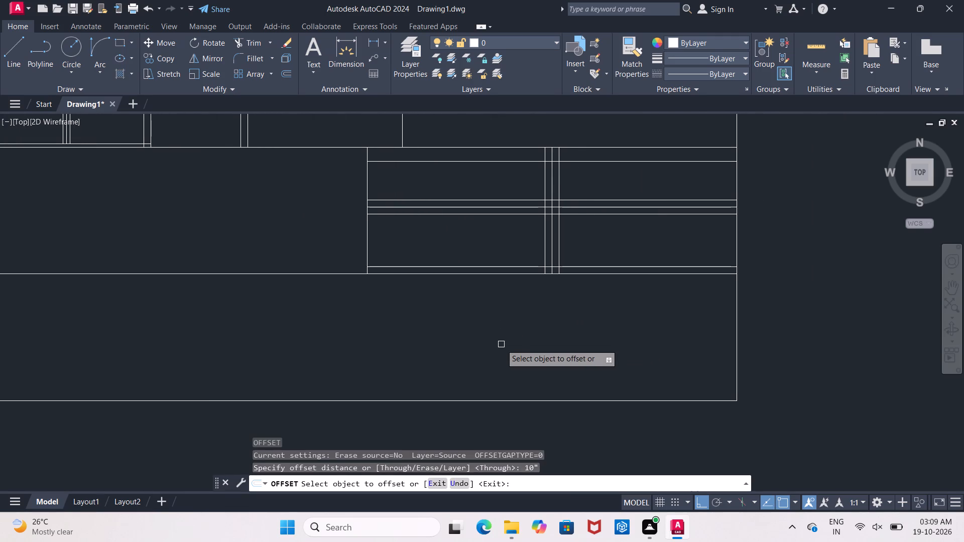
{"action": "left_click", "coordinate": [611, 398]}
{"action": "left_click", "coordinate": [612, 325]}
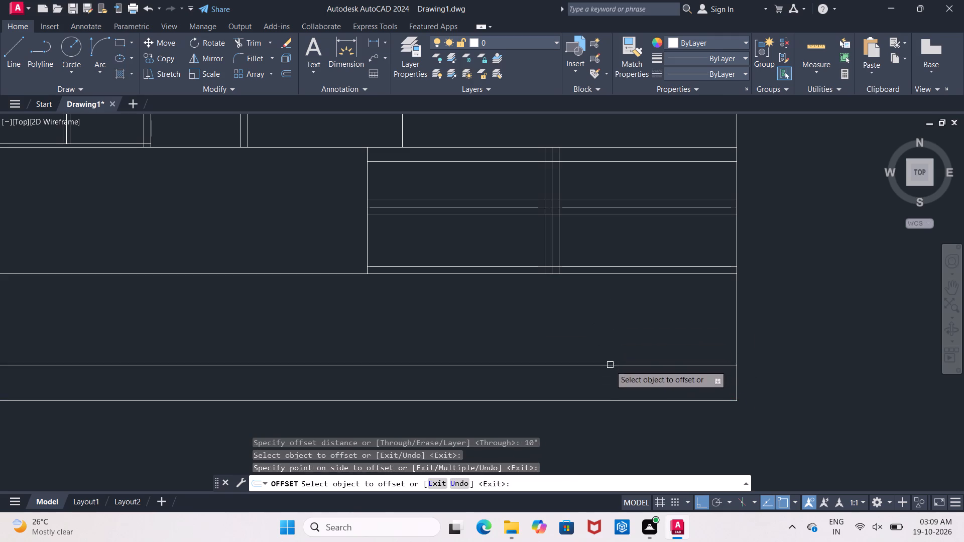
{"action": "left_click", "coordinate": [610, 367]}
{"action": "left_click", "coordinate": [616, 297]}
{"action": "left_click_drag", "start_coordinate": [609, 330], "coordinate": [611, 319]}
{"action": "left_click", "coordinate": [617, 269]}
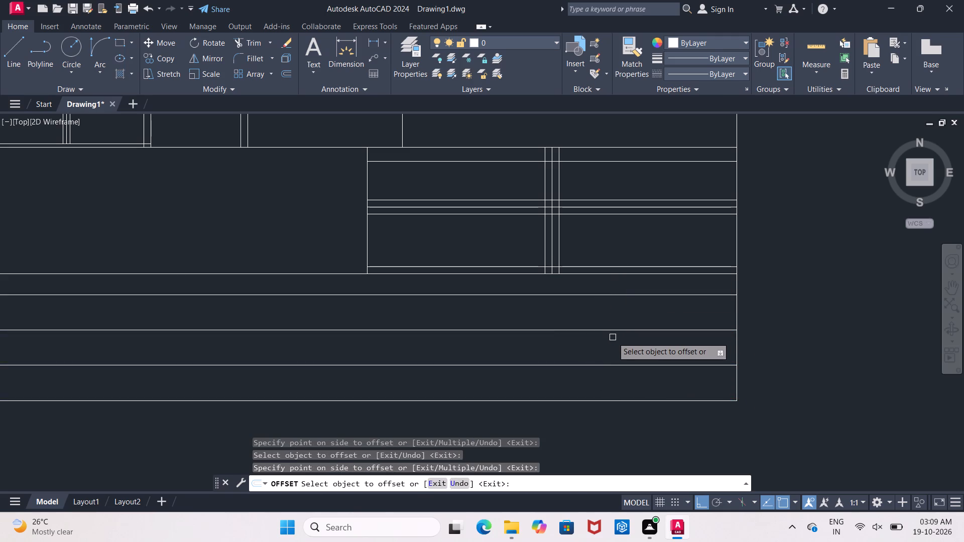
{"action": "key", "text": "Escape"}
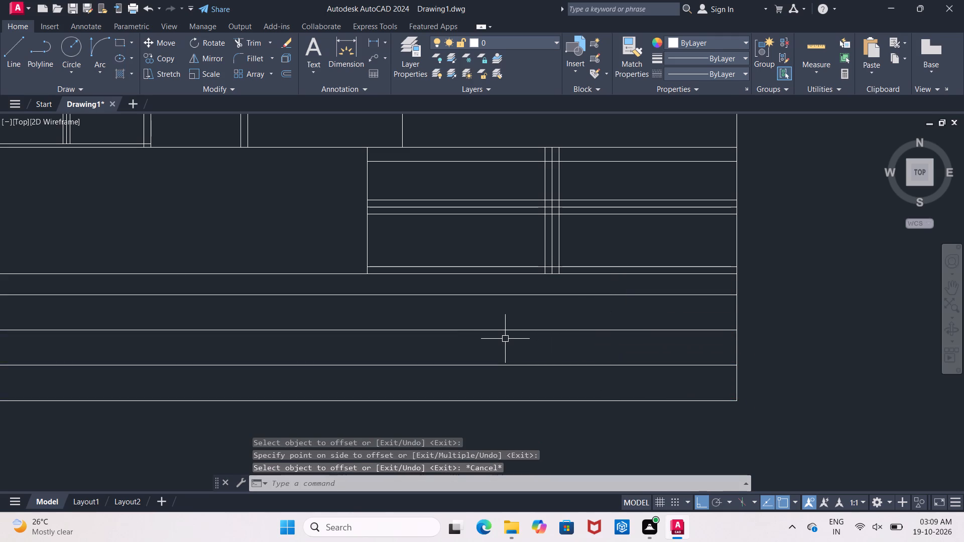
Extend the four-panel block's left edge down through the step lines to the elevation's bottom line.
{"action": "type", "text": "ex"}
{"action": "key", "text": "space"}
{"action": "key", "text": "space"}
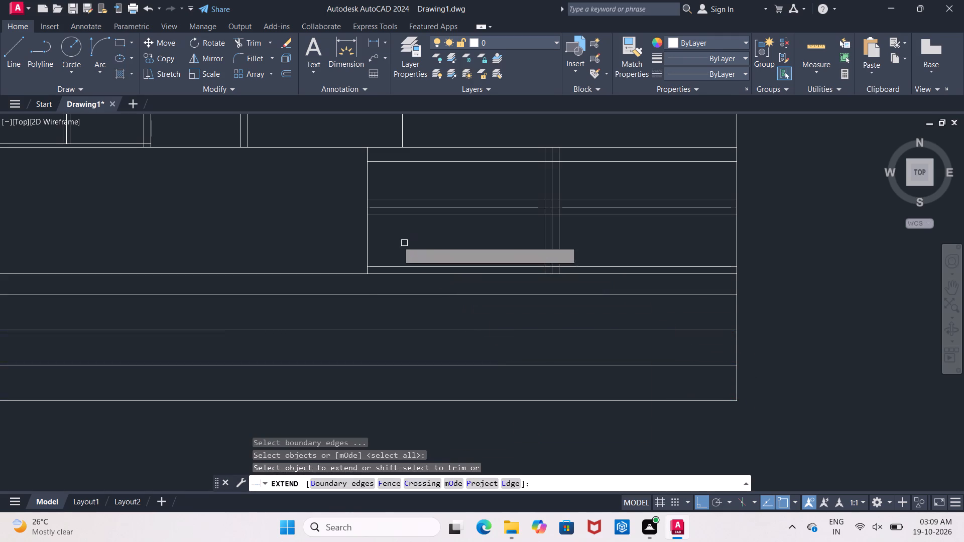
{"action": "left_click", "coordinate": [367, 237]}
{"action": "double_click", "coordinate": [368, 245]}
{"action": "left_click_drag", "start_coordinate": [368, 249], "coordinate": [369, 254]}
{"action": "left_click", "coordinate": [364, 265]}
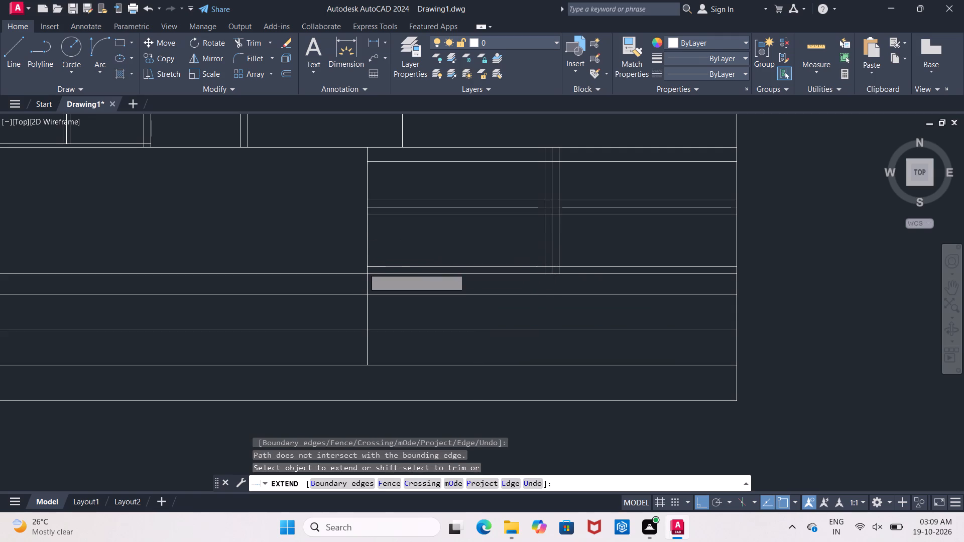
{"action": "left_click", "coordinate": [367, 284]}
{"action": "left_click", "coordinate": [368, 288]}
{"action": "key", "text": "Escape"}
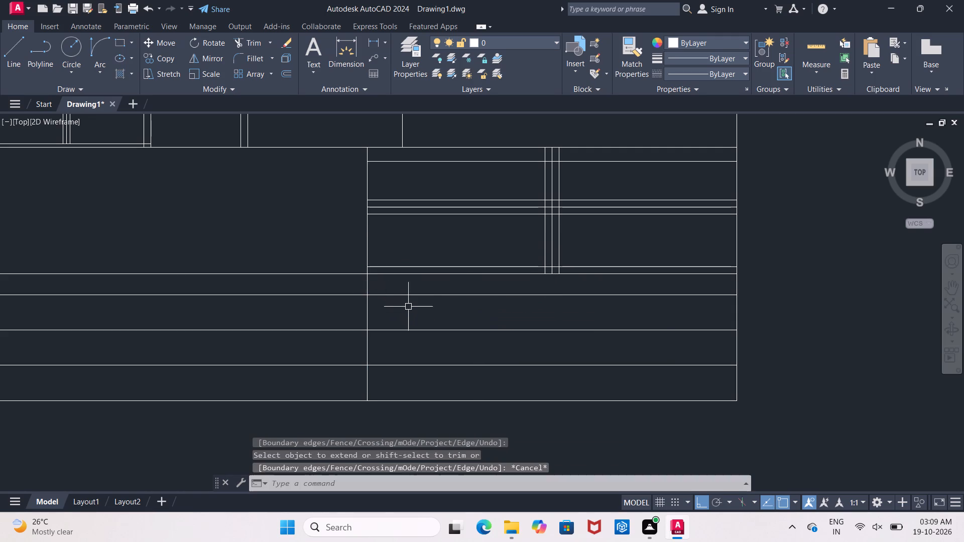
{"action": "key", "text": "Escape"}
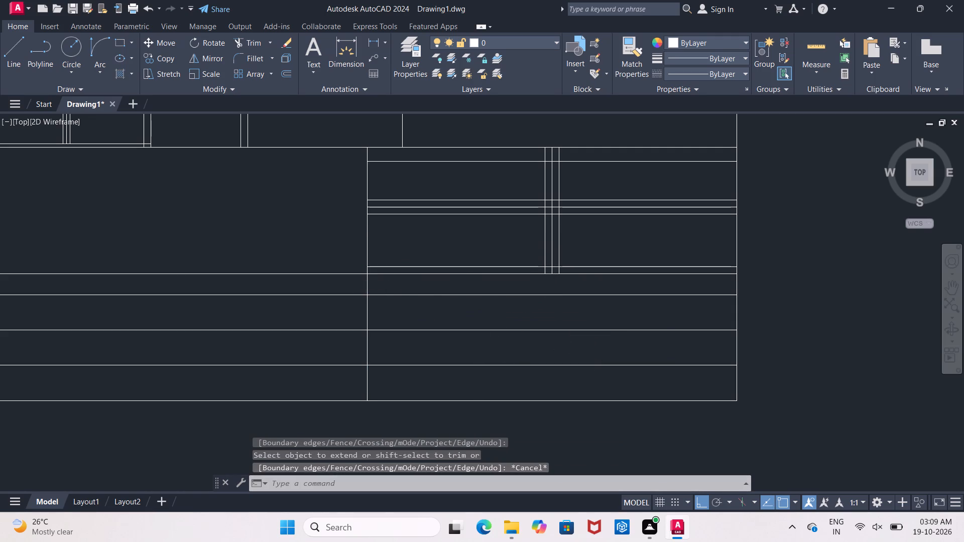
Extend the block's central vertical line down through the step lines to the elevation's bottom line.
{"action": "type", "text": "ex"}
{"action": "key", "text": "space"}
{"action": "key", "text": "space"}
{"action": "left_click", "coordinate": [551, 260]}
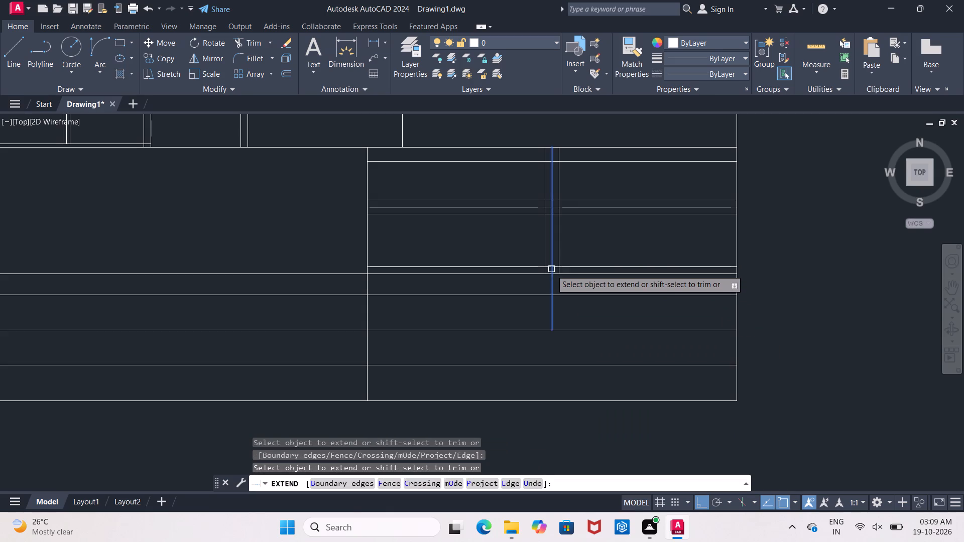
{"action": "left_click", "coordinate": [551, 277]}
{"action": "left_click", "coordinate": [551, 289]}
{"action": "left_click", "coordinate": [552, 298]}
{"action": "key", "text": "Escape"}
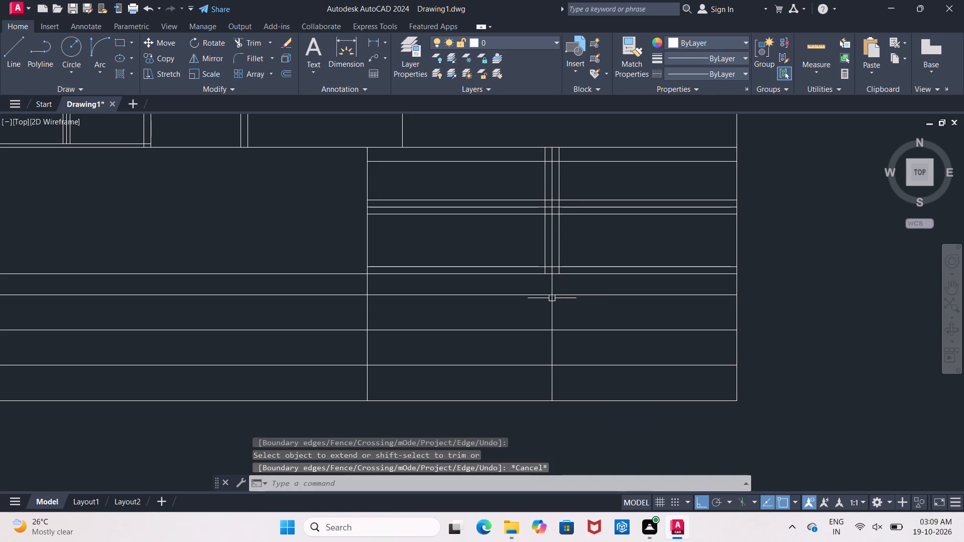
Trim the step lines right of the extended central line, and trim them plus the block's bottom line left of its left edge.
{"action": "type", "text": "tr"}
{"action": "key", "text": "space"}
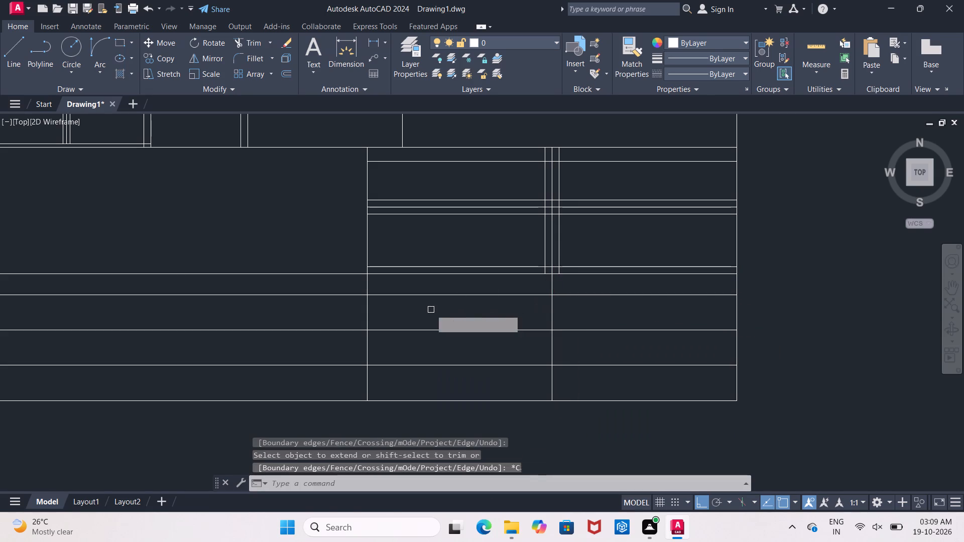
{"action": "key", "text": "space"}
{"action": "left_click_drag", "start_coordinate": [574, 289], "coordinate": [577, 296]}
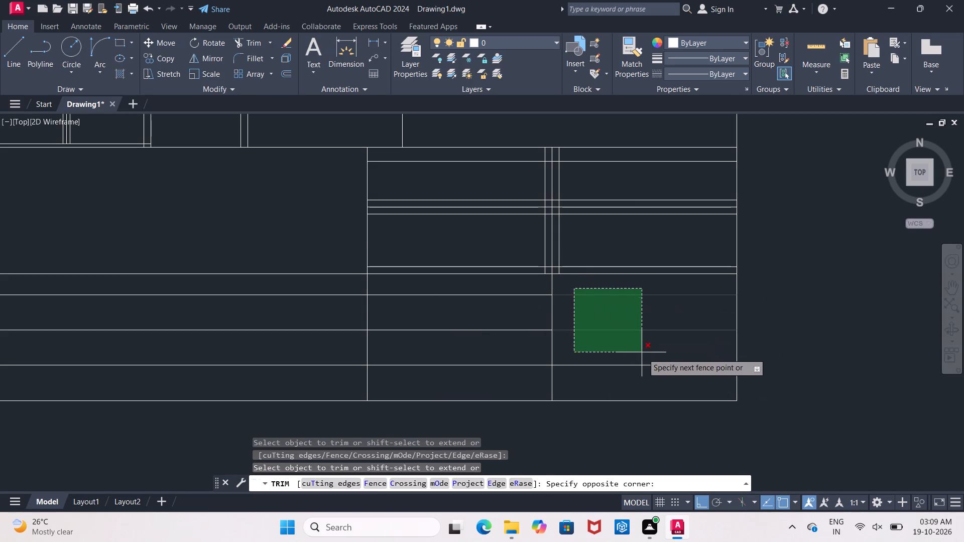
{"action": "left_click", "coordinate": [676, 375]}
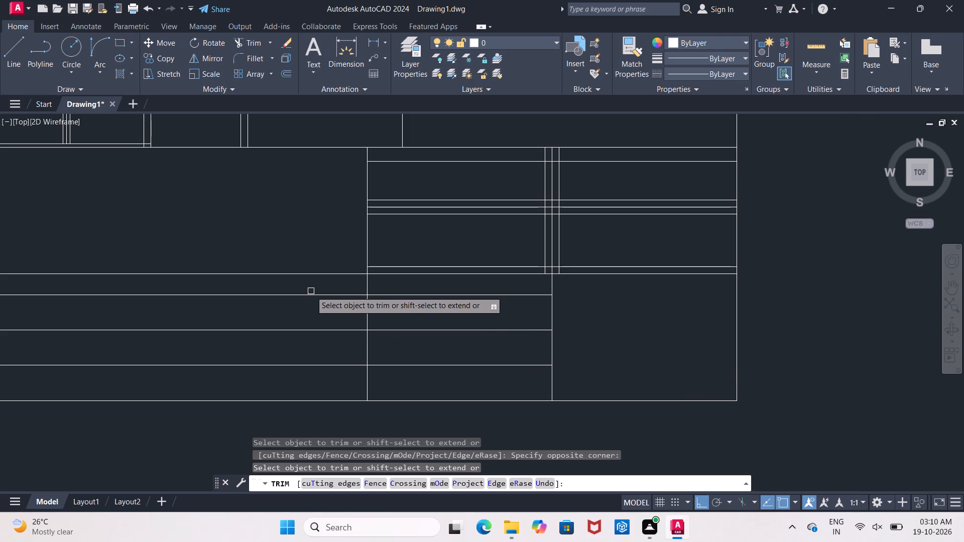
{"action": "scroll", "coordinate": [311, 291], "scroll_direction": "down", "scroll_amount": 2}
{"action": "middle_click_drag", "start_coordinate": [315, 293], "coordinate": [392, 300]}
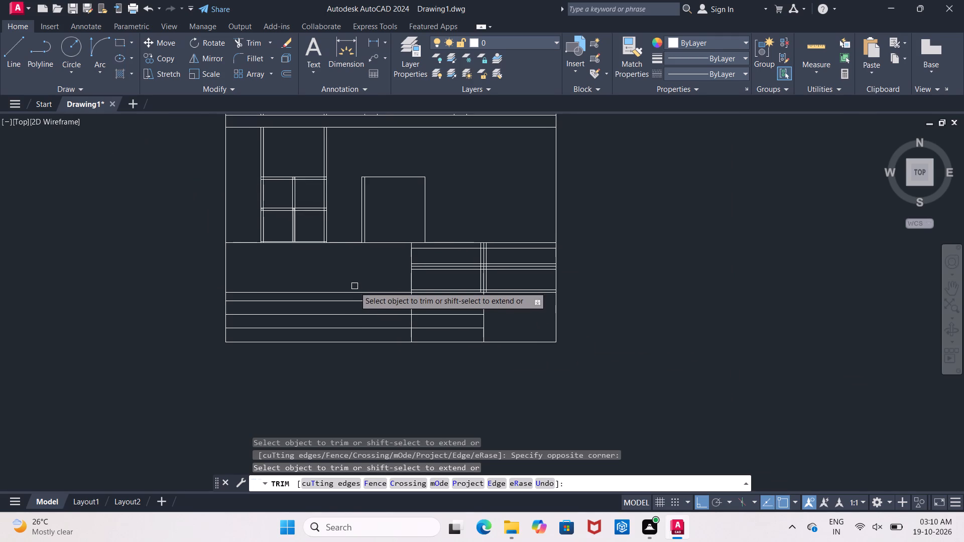
{"action": "left_click_drag", "start_coordinate": [351, 276], "coordinate": [356, 332]}
{"action": "scroll", "coordinate": [451, 359], "scroll_direction": "up", "scroll_amount": 2}
{"action": "middle_click_drag", "start_coordinate": [451, 350], "coordinate": [447, 368]}
{"action": "key", "text": "Escape"}
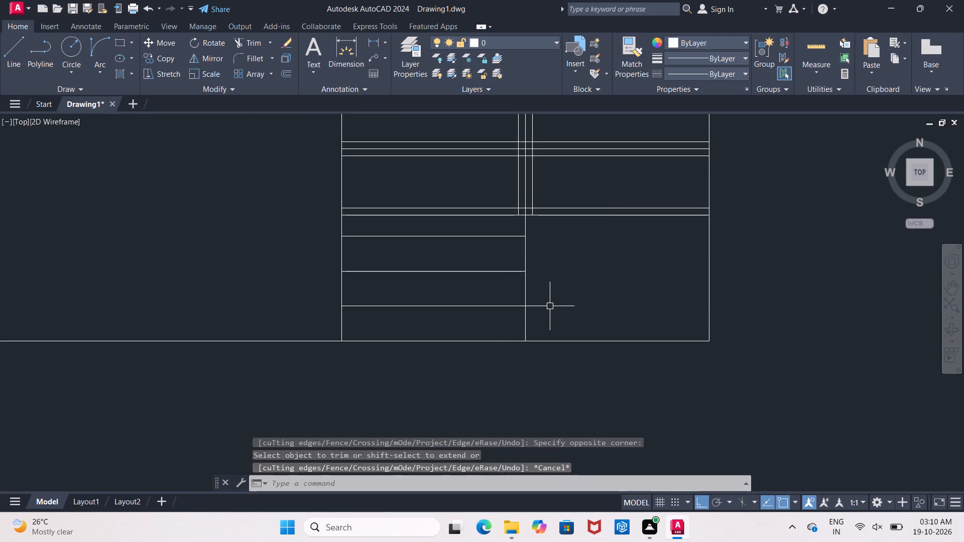
Offset the block's extended central vertical line 2" to the left.
{"action": "key", "text": "o"}
{"action": "key", "text": "Return"}
{"action": "type", "text": "2\""}
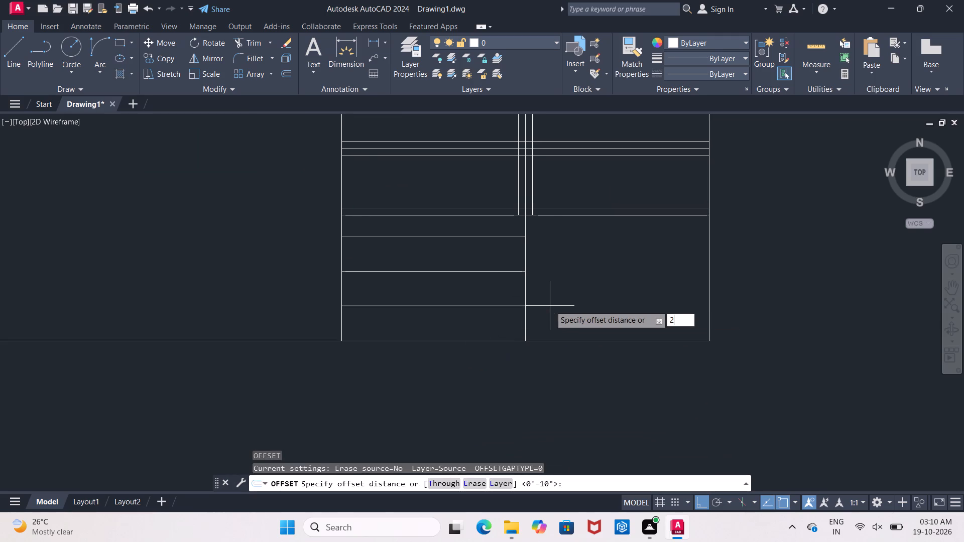
{"action": "key", "text": "Return"}
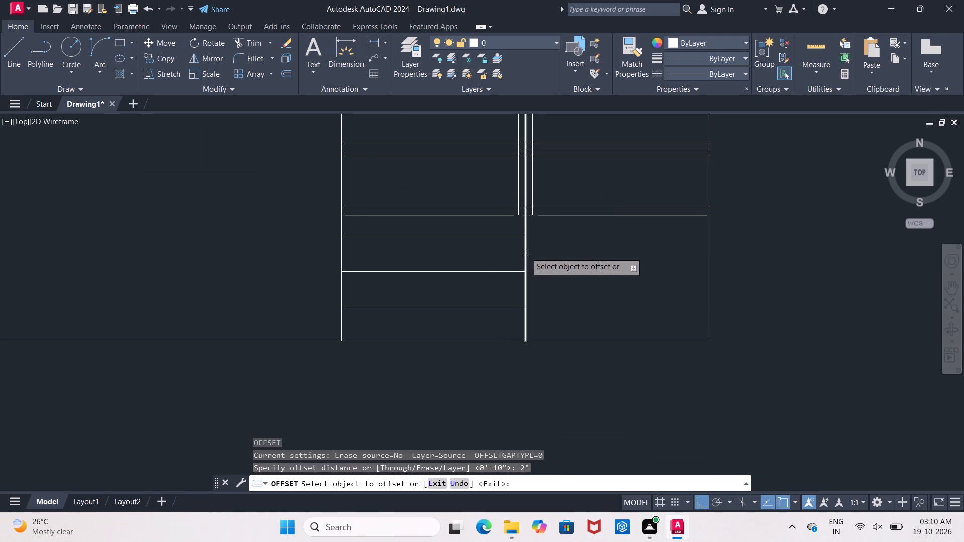
{"action": "left_click", "coordinate": [526, 252]}
{"action": "left_click", "coordinate": [488, 261]}
{"action": "middle_click", "coordinate": [598, 285]}
{"action": "scroll", "coordinate": [598, 285], "scroll_direction": "down", "scroll_amount": 1}
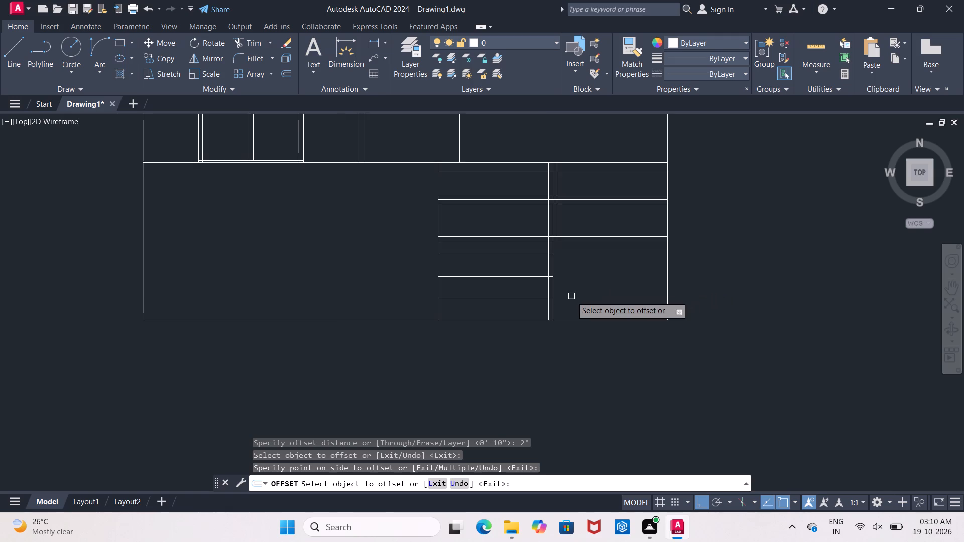
{"action": "key", "text": "Escape"}
Trim the three step lines out of the narrow gap between the central vertical line and its 2" offset.
{"action": "key", "text": "t"}
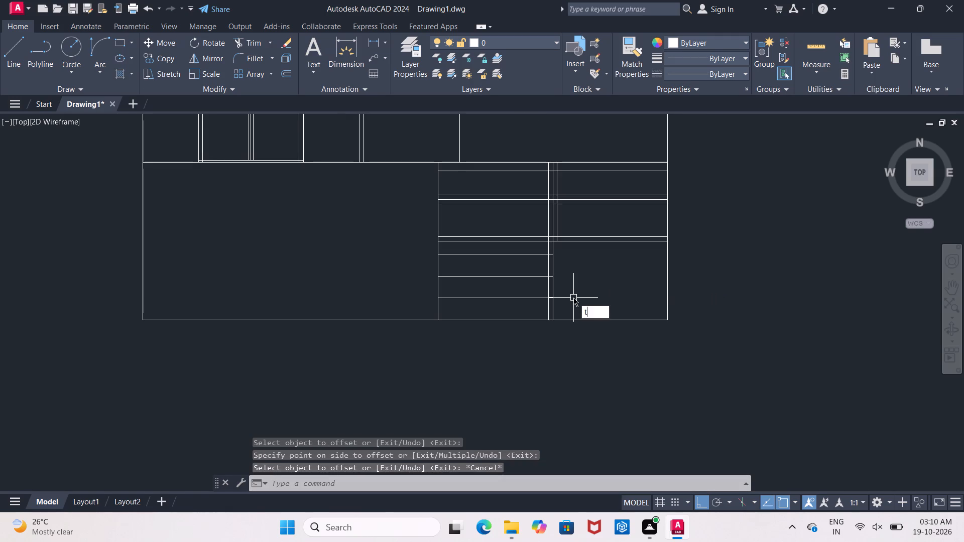
{"action": "key", "text": "e"}
{"action": "key", "text": "BackSpace"}
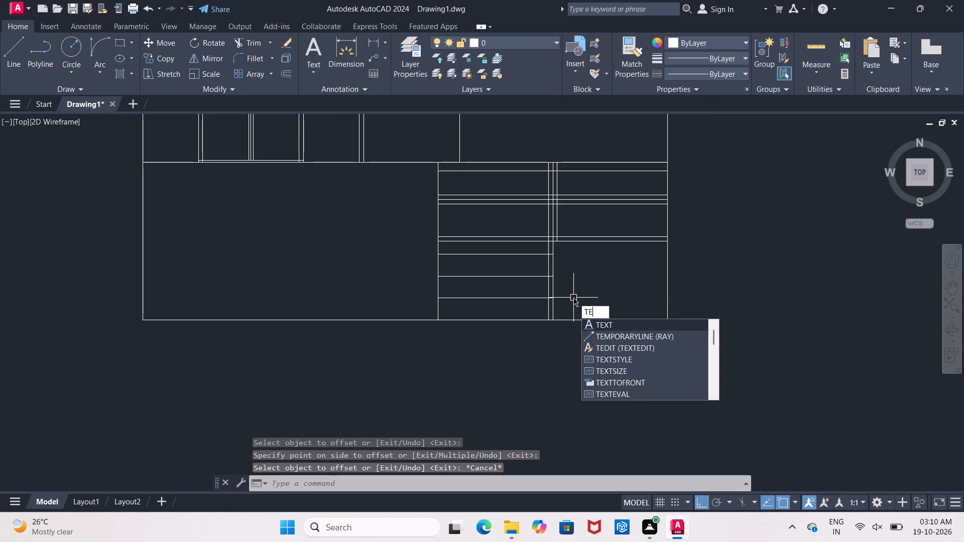
{"action": "key", "text": "BackSpace"}
{"action": "key", "text": "r"}
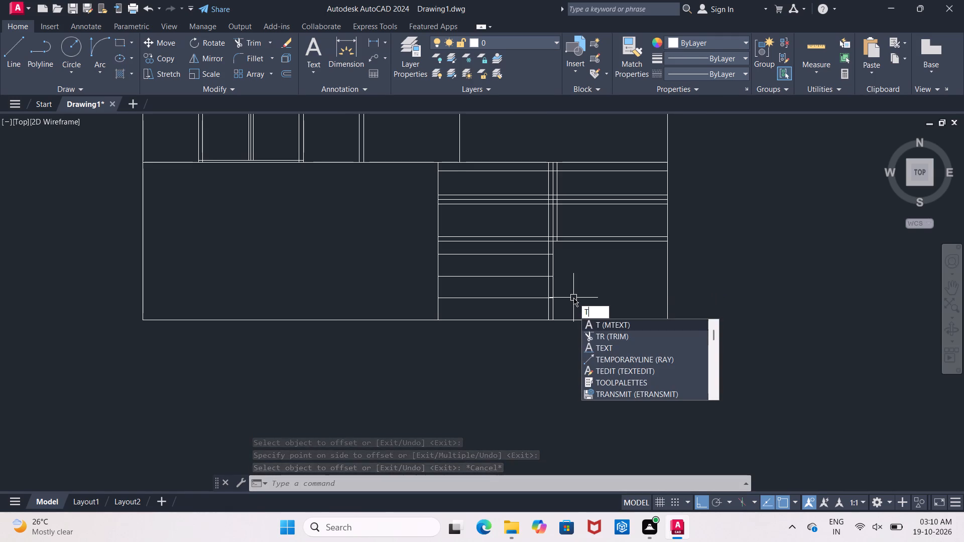
{"action": "key", "text": "space"}
{"action": "key", "text": "space"}
{"action": "scroll", "coordinate": [546, 300], "scroll_direction": "up", "scroll_amount": 2}
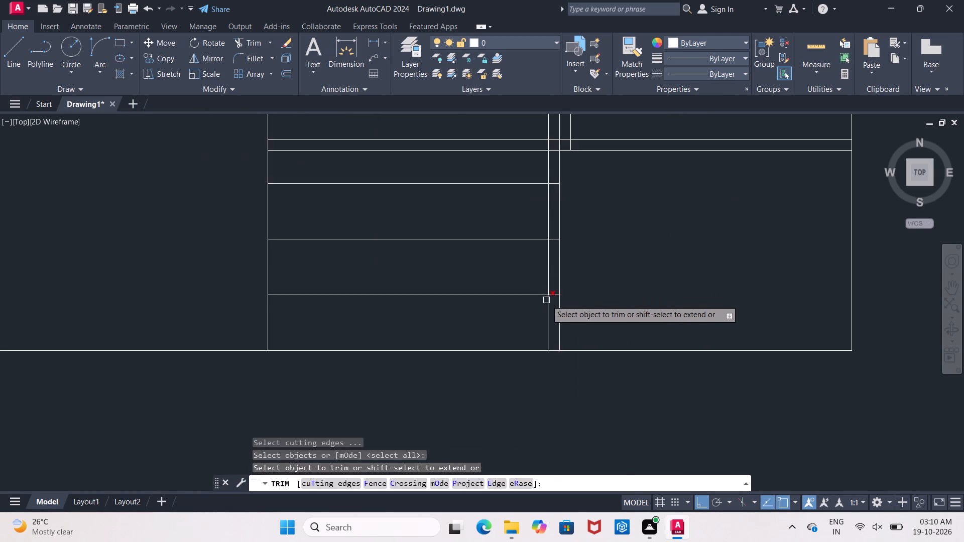
{"action": "scroll", "coordinate": [548, 300], "scroll_direction": "up", "scroll_amount": 2}
{"action": "left_click", "coordinate": [557, 285]}
{"action": "left_click", "coordinate": [558, 303]}
{"action": "middle_click_drag", "start_coordinate": [558, 297], "coordinate": [554, 360]}
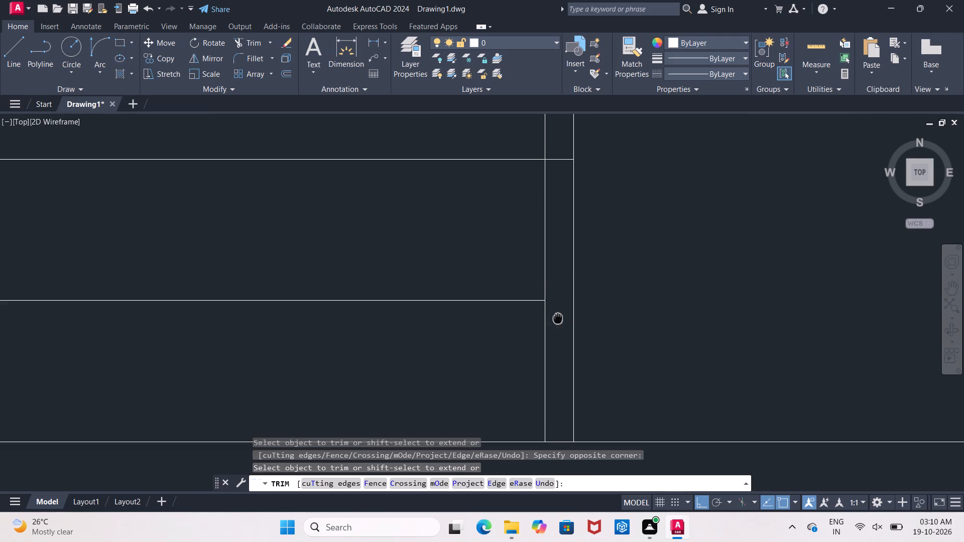
{"action": "middle_click_drag", "start_coordinate": [554, 360], "coordinate": [548, 418]}
{"action": "left_click", "coordinate": [544, 266]}
{"action": "scroll", "coordinate": [547, 263], "scroll_direction": "down", "scroll_amount": 2}
{"action": "middle_click_drag", "start_coordinate": [547, 289], "coordinate": [547, 328]}
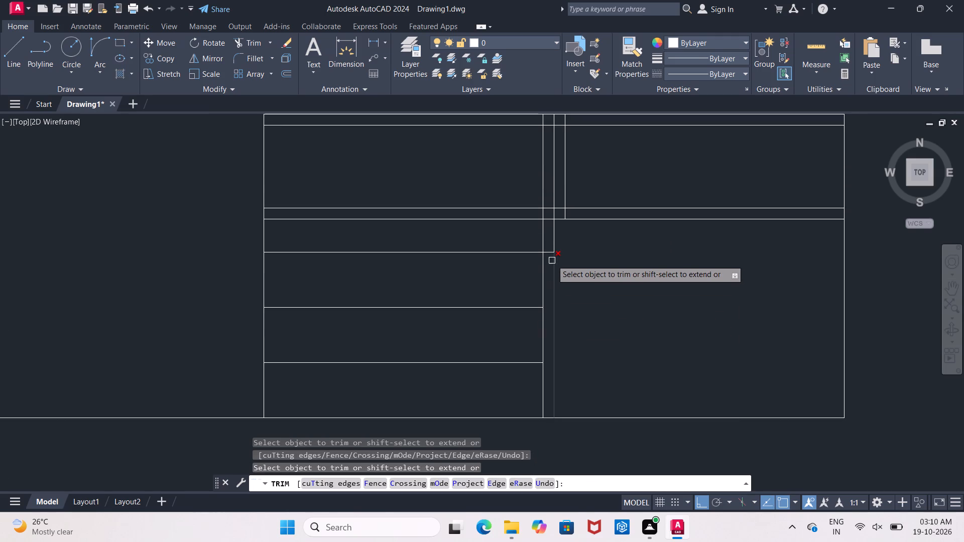
{"action": "left_click", "coordinate": [546, 253]}
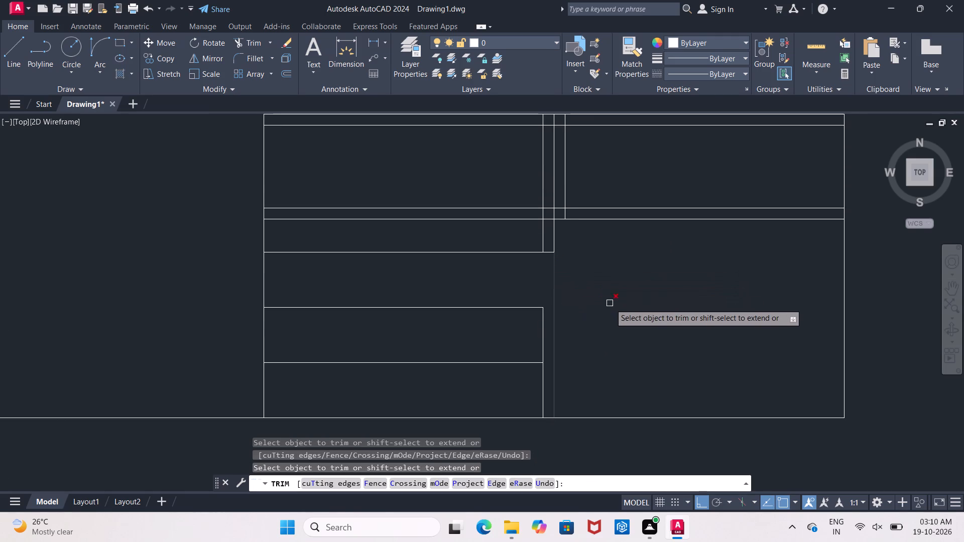
{"action": "key", "text": "ctrl+z"}
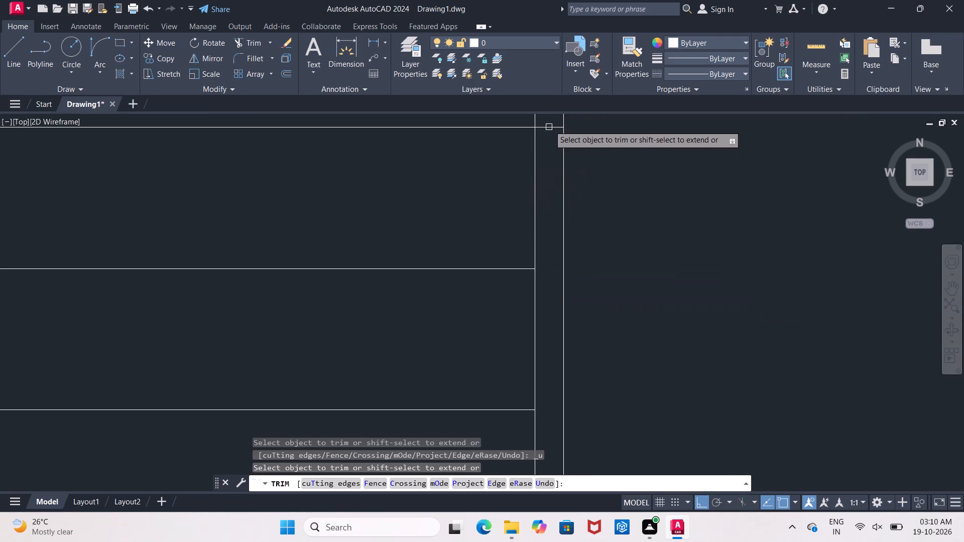
{"action": "left_click", "coordinate": [551, 126]}
{"action": "scroll", "coordinate": [566, 161], "scroll_direction": "down", "scroll_amount": 2}
{"action": "scroll", "coordinate": [606, 214], "scroll_direction": "down", "scroll_amount": 1}
{"action": "middle_click_drag", "start_coordinate": [607, 216], "coordinate": [552, 287]}
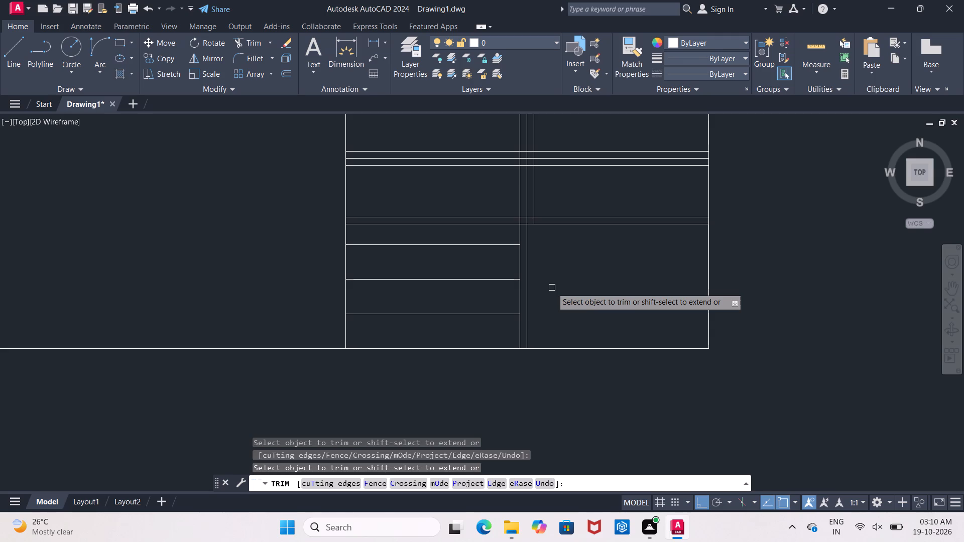
{"action": "left_click", "coordinate": [458, 320]}
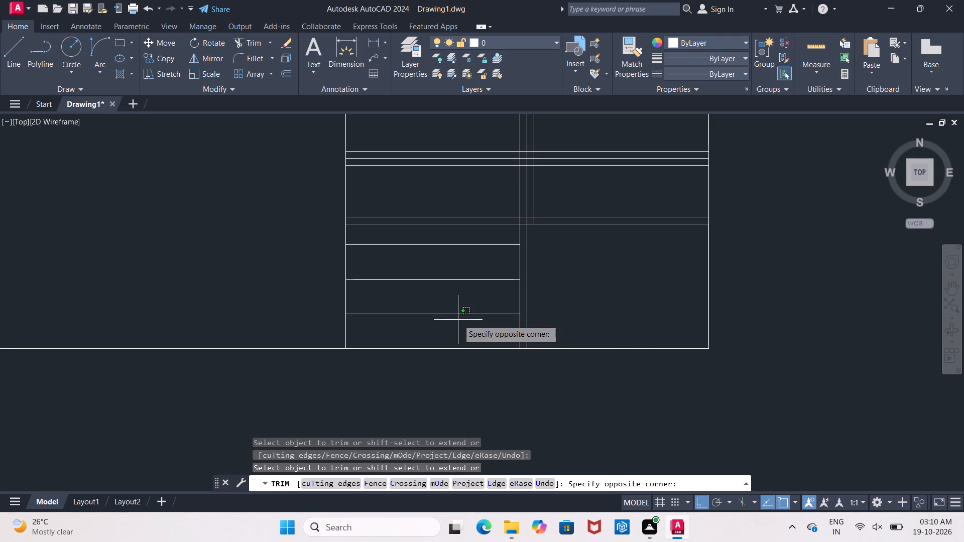
{"action": "key", "text": "Escape"}
Examine the entrance steps and the base in relation to the floors above.
{"action": "middle_click_drag", "start_coordinate": [571, 282], "coordinate": [544, 377]}
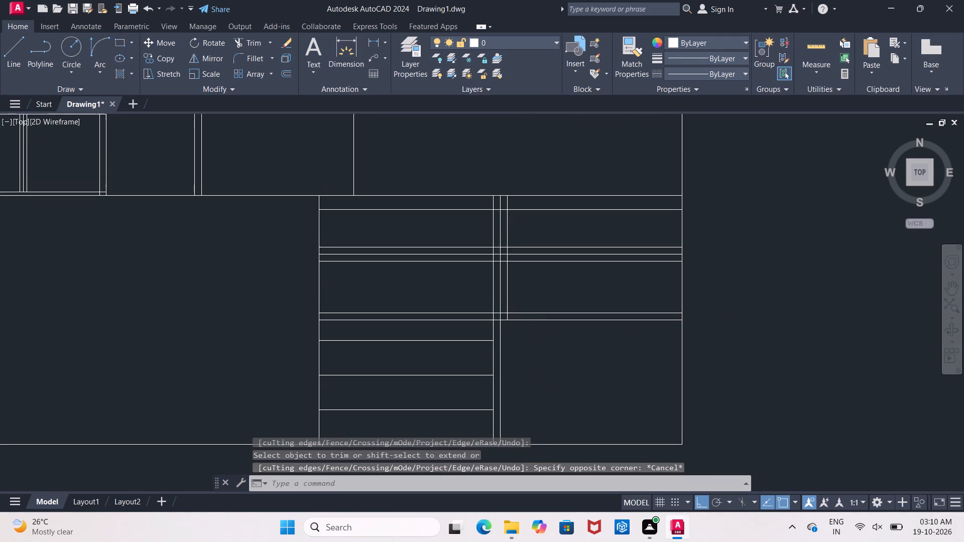
{"action": "scroll", "coordinate": [548, 375], "scroll_direction": "down", "scroll_amount": 3}
{"action": "middle_click_drag", "start_coordinate": [564, 369], "coordinate": [566, 341]}
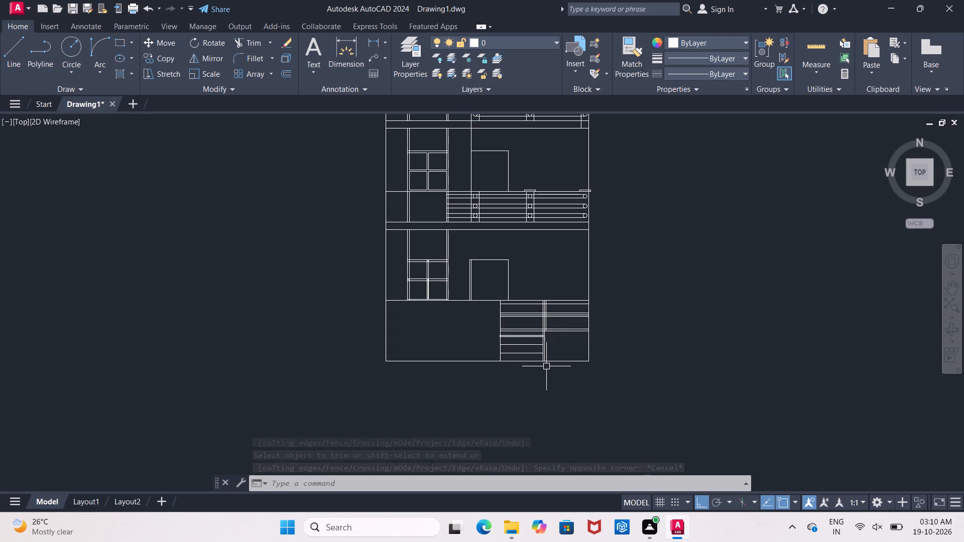
{"action": "middle_click_drag", "start_coordinate": [553, 347], "coordinate": [553, 359]}
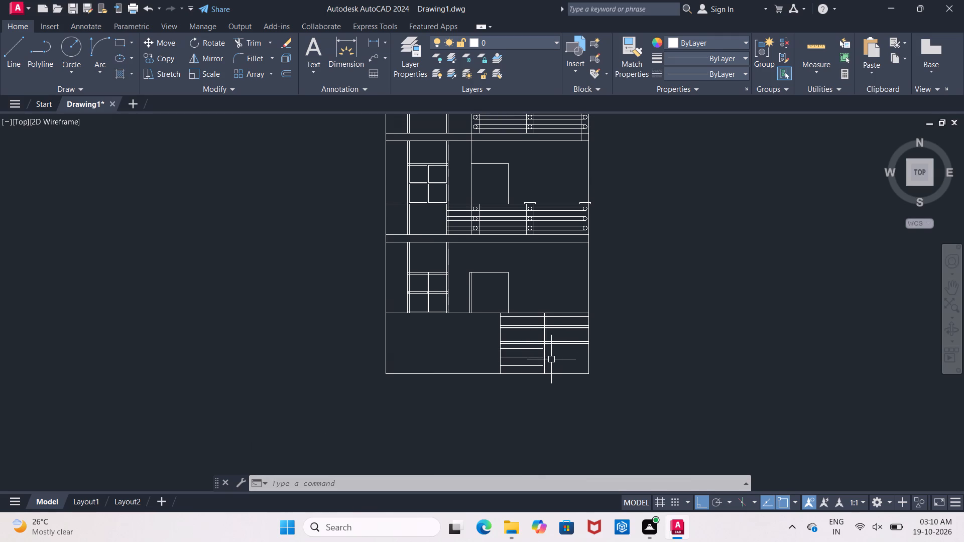
{"action": "scroll", "coordinate": [550, 358], "scroll_direction": "up", "scroll_amount": 1}
{"action": "middle_click_drag", "start_coordinate": [550, 358], "coordinate": [557, 365]}
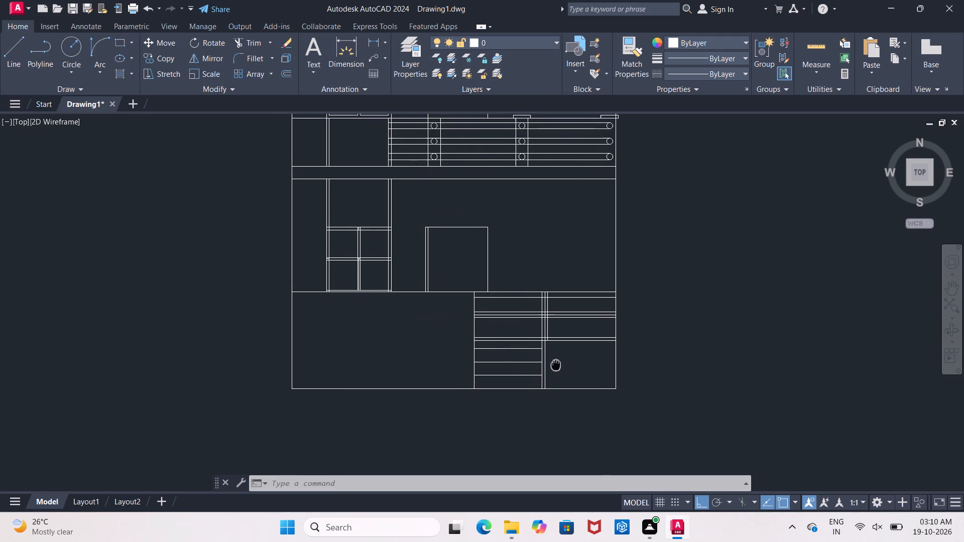
{"action": "middle_click_drag", "start_coordinate": [557, 365], "coordinate": [563, 367]}
{"action": "middle_click_drag", "start_coordinate": [390, 351], "coordinate": [450, 369]}
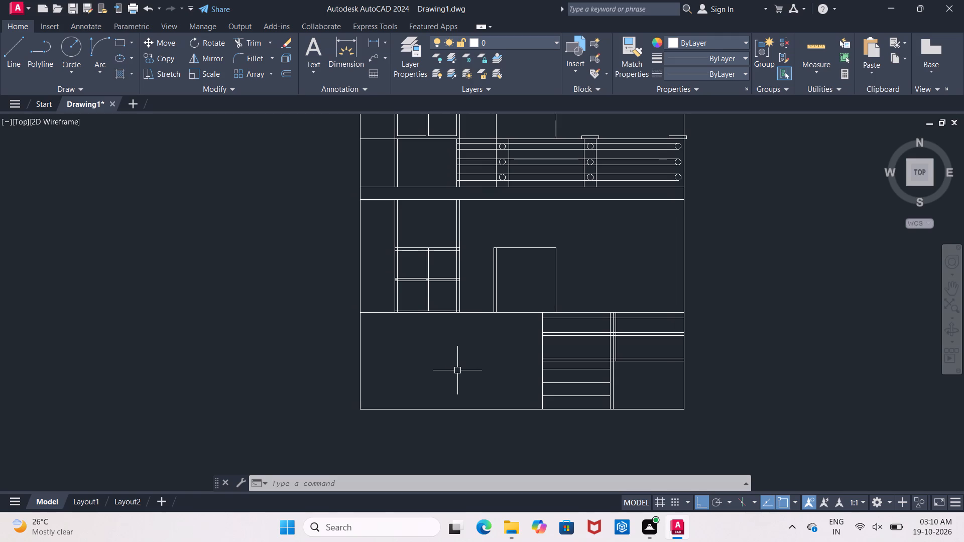
{"action": "key", "text": "Escape"}
Draw a horizontal line from the left end of the middle step line to just beyond the elevation's left outline.
{"action": "scroll", "coordinate": [460, 371], "scroll_direction": "up", "scroll_amount": 1}
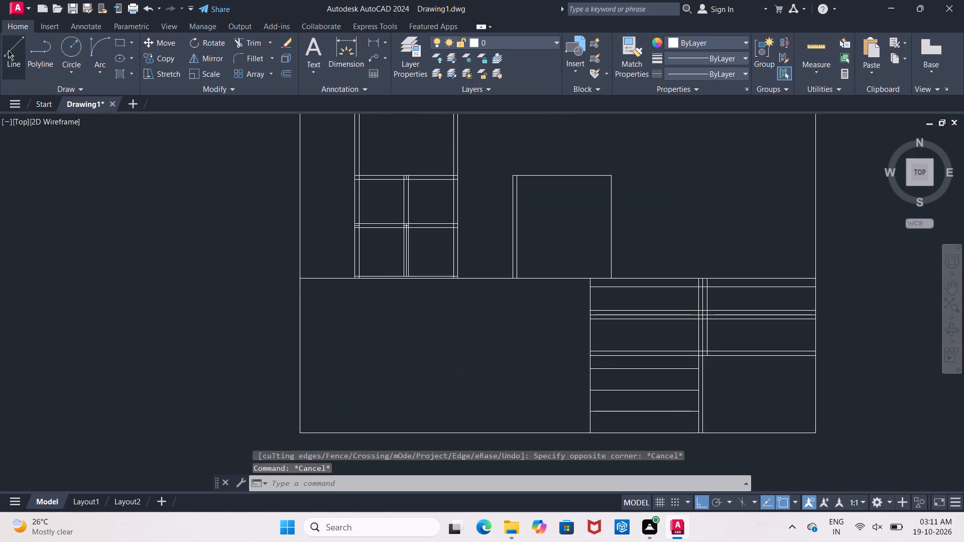
{"action": "left_click", "coordinate": [10, 55]}
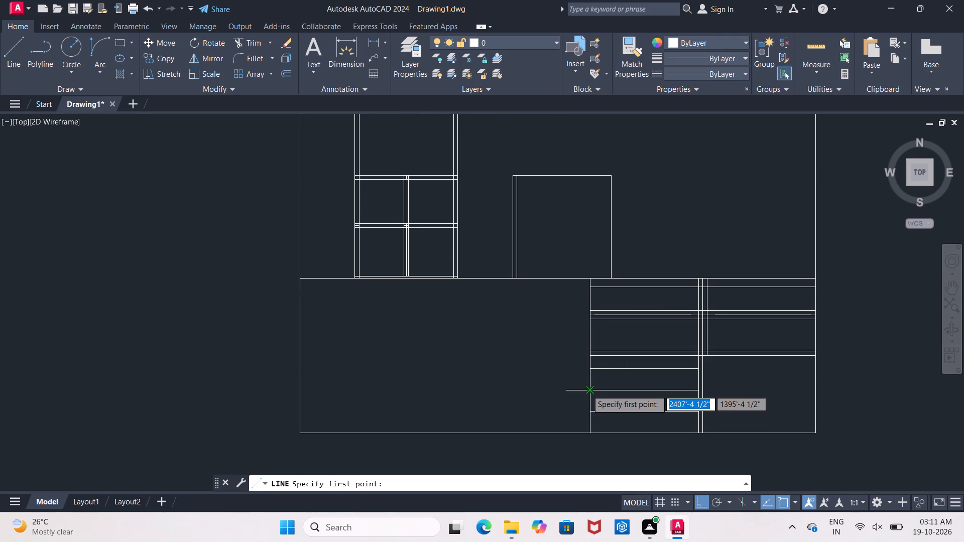
{"action": "left_click", "coordinate": [587, 390]}
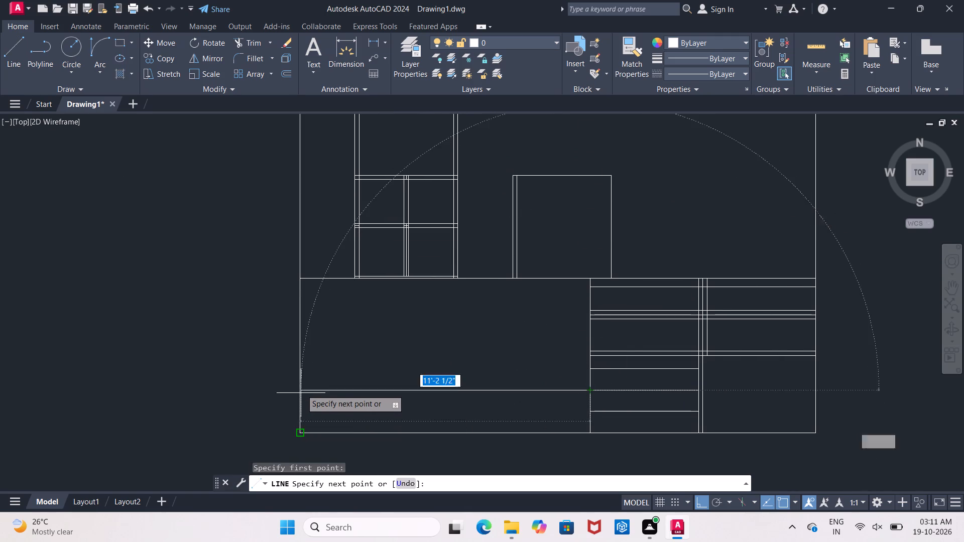
{"action": "left_click", "coordinate": [298, 387]}
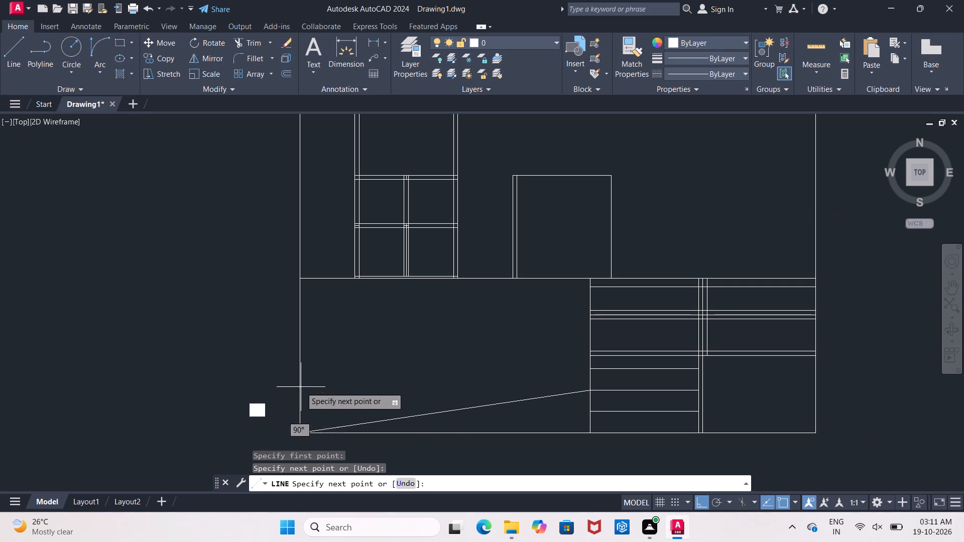
{"action": "key", "text": "ctrl+z"}
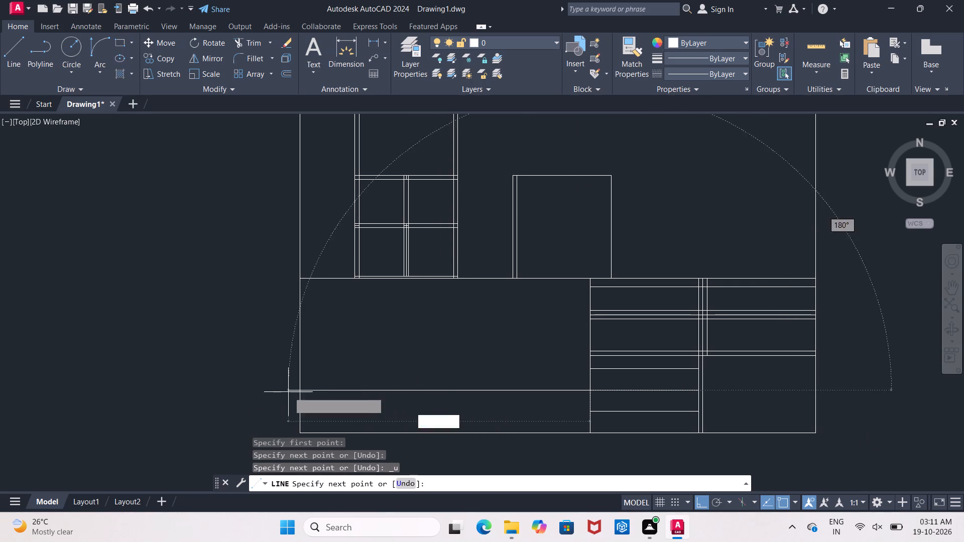
{"action": "left_click", "coordinate": [271, 385]}
{"action": "key", "text": "Escape"}
Trim the end of the new horizontal line that overhangs the elevation's left outline.
{"action": "type", "text": "tr"}
{"action": "key", "text": "space"}
{"action": "key", "text": "space"}
{"action": "left_click", "coordinate": [278, 390]}
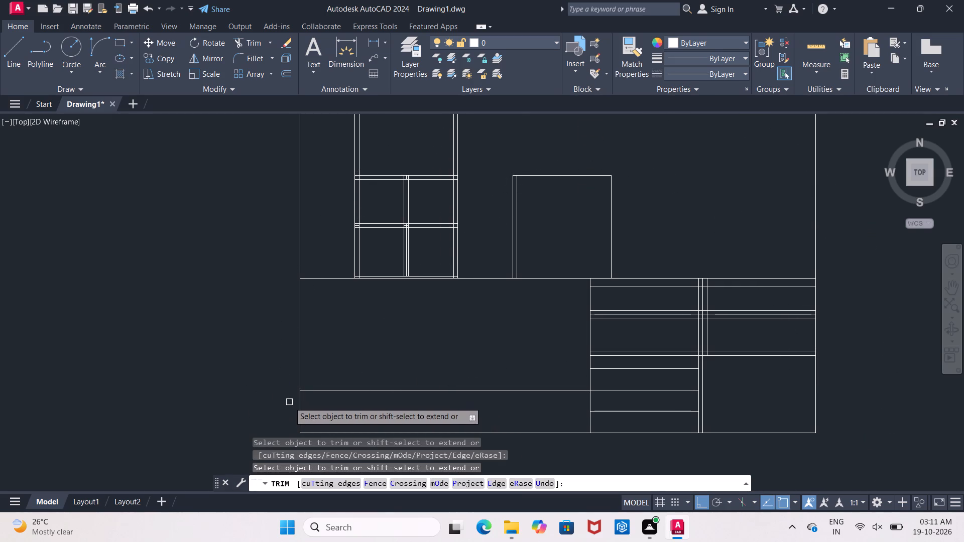
Measure the base's bottom line from the elevation's left outline to the left edge of the entrance steps.
{"action": "scroll", "coordinate": [289, 402], "scroll_direction": "down", "scroll_amount": 4}
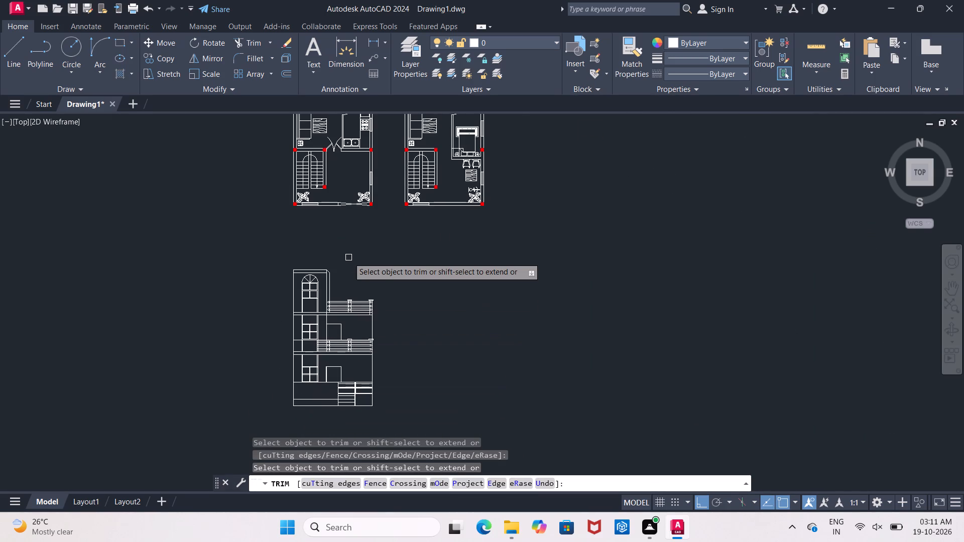
{"action": "key", "text": "Escape"}
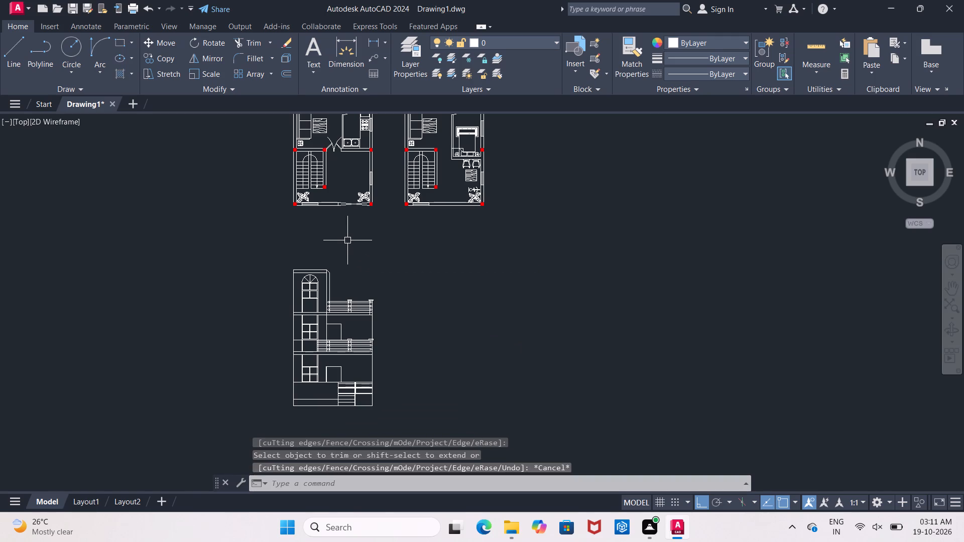
{"action": "scroll", "coordinate": [309, 413], "scroll_direction": "up", "scroll_amount": 3}
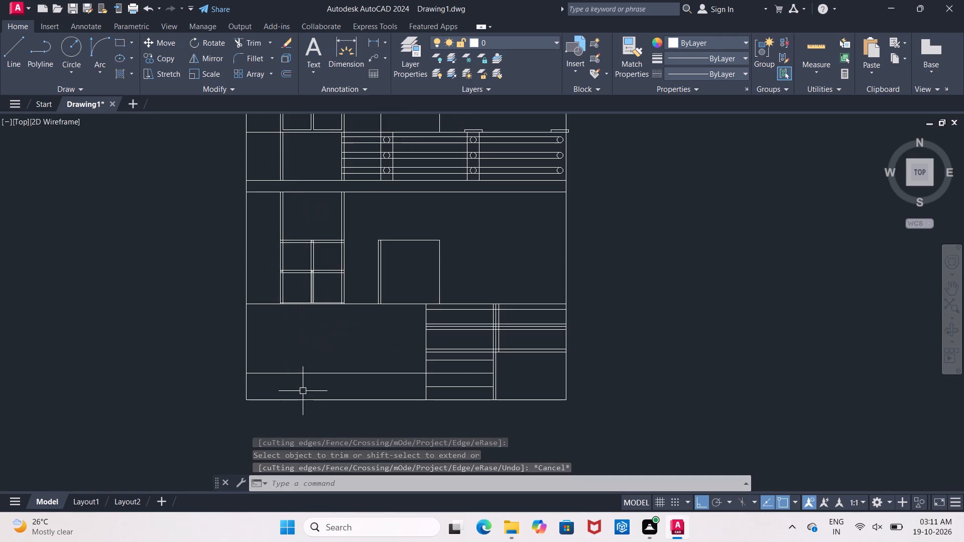
{"action": "scroll", "coordinate": [303, 389], "scroll_direction": "up", "scroll_amount": 1}
{"action": "middle_click_drag", "start_coordinate": [303, 389], "coordinate": [339, 385]}
{"action": "key", "text": "Escape"}
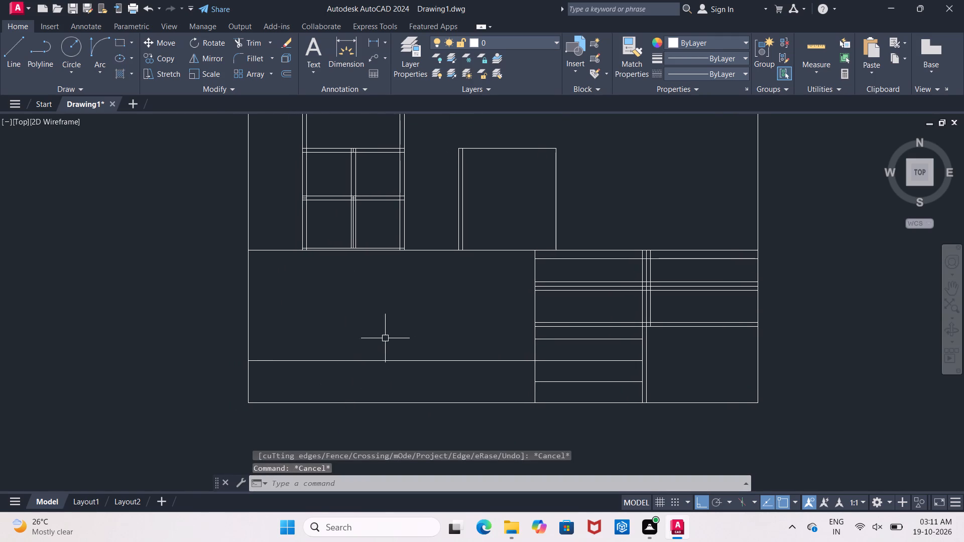
{"action": "left_click", "coordinate": [375, 47]}
{"action": "left_click", "coordinate": [248, 401]}
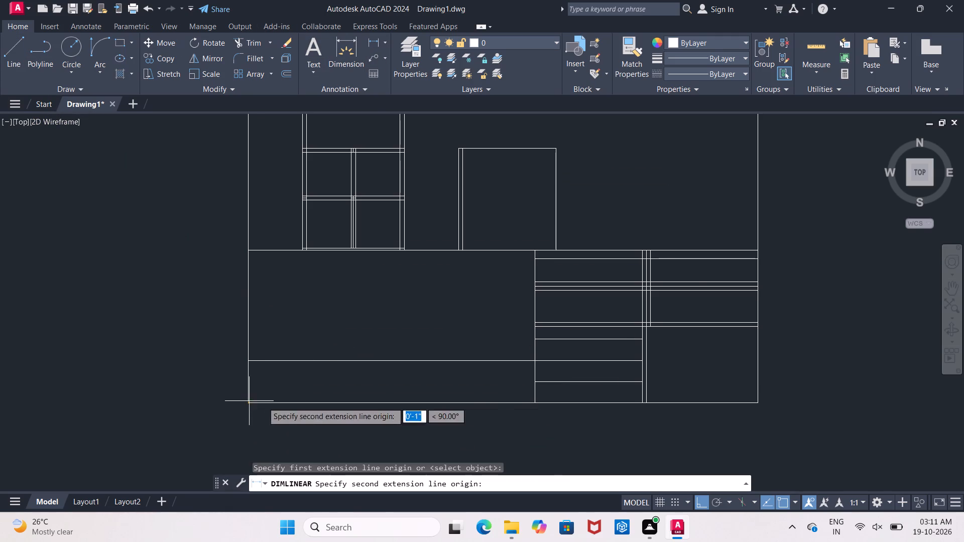
{"action": "left_click", "coordinate": [535, 400]}
{"action": "key", "text": "Escape"}
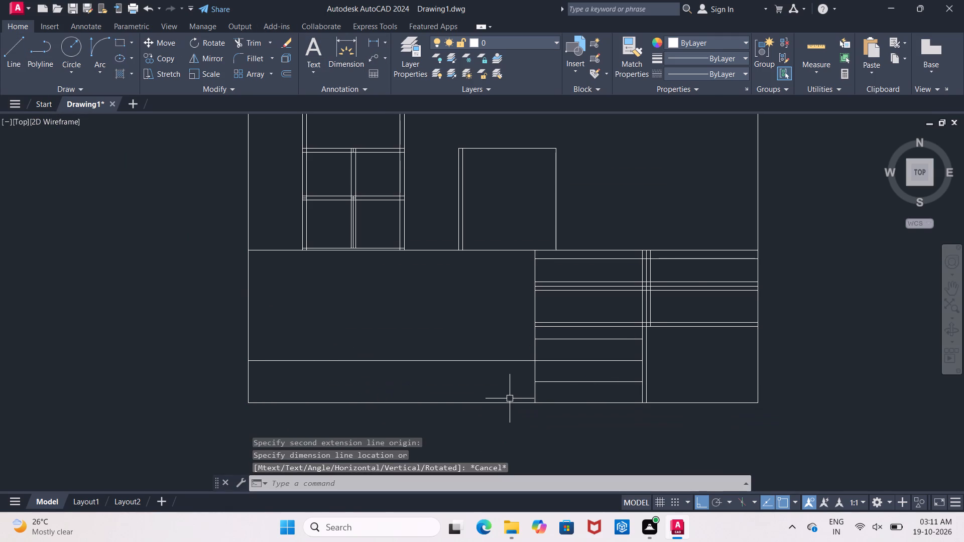
Calculate 11.3 divided by 2 in Calculator and close it.
{"action": "type", "text": "11.3/2"}
{"action": "key", "text": "Return"}
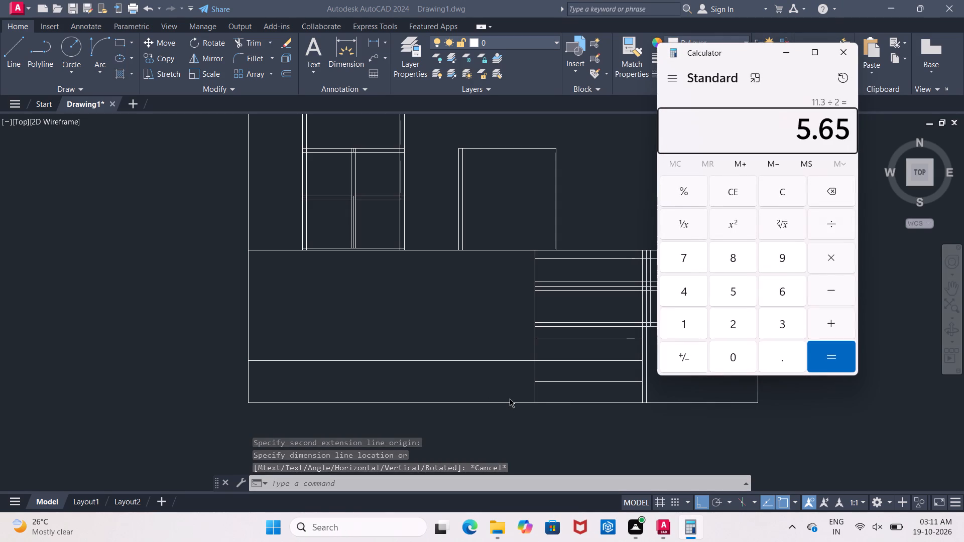
{"action": "left_click", "coordinate": [834, 61]}
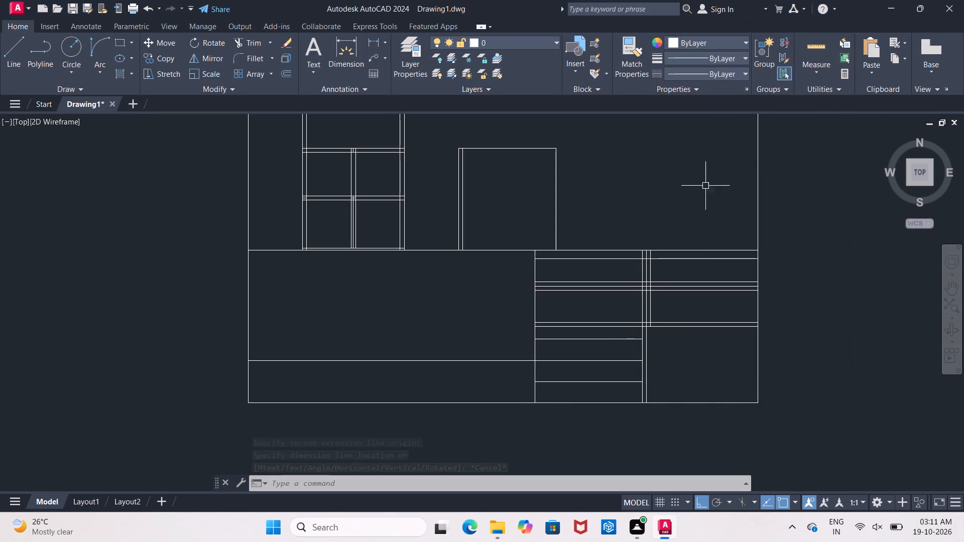
Offset the elevation's left outline 5'6.5" inward, towards the entrance steps.
{"action": "key", "text": "o"}
{"action": "key", "text": "Return"}
{"action": "key", "text": "5"}
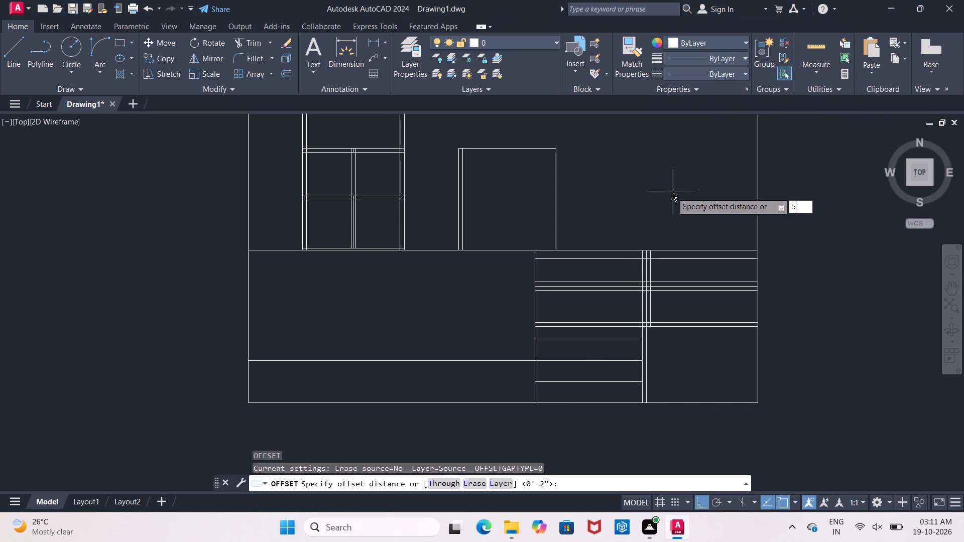
{"action": "key", "text": "apostrophe"}
{"action": "type", "text": "6.5\""}
{"action": "key", "text": "Return"}
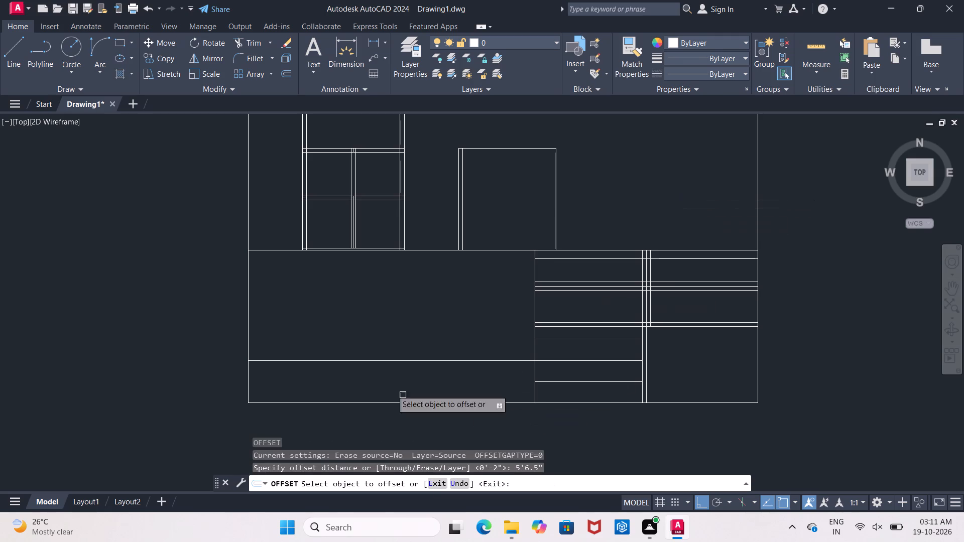
{"action": "left_click", "coordinate": [249, 327]}
{"action": "left_click", "coordinate": [433, 349]}
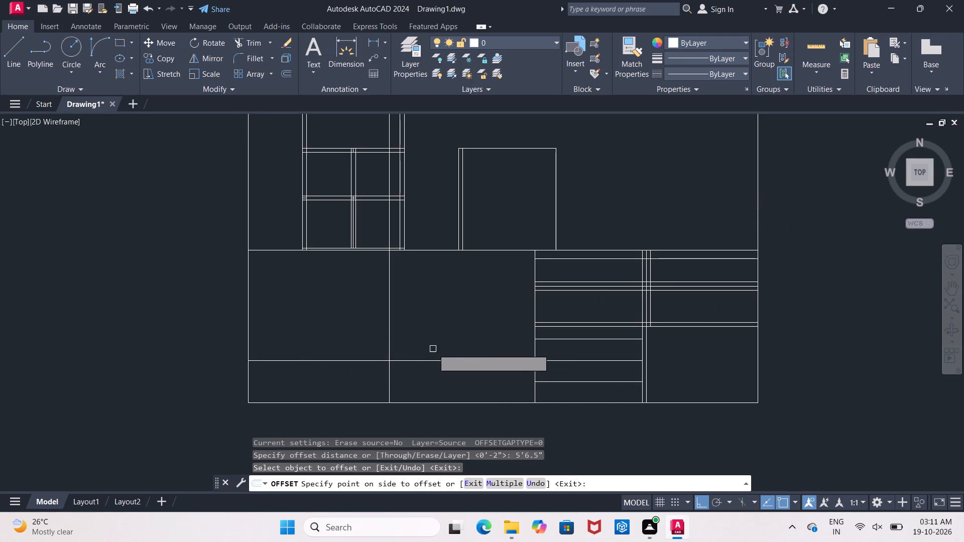
{"action": "key", "text": "Escape"}
Trim the new vertical line at the ground-floor line and delete its remainder running up through the window.
{"action": "key", "text": "r"}
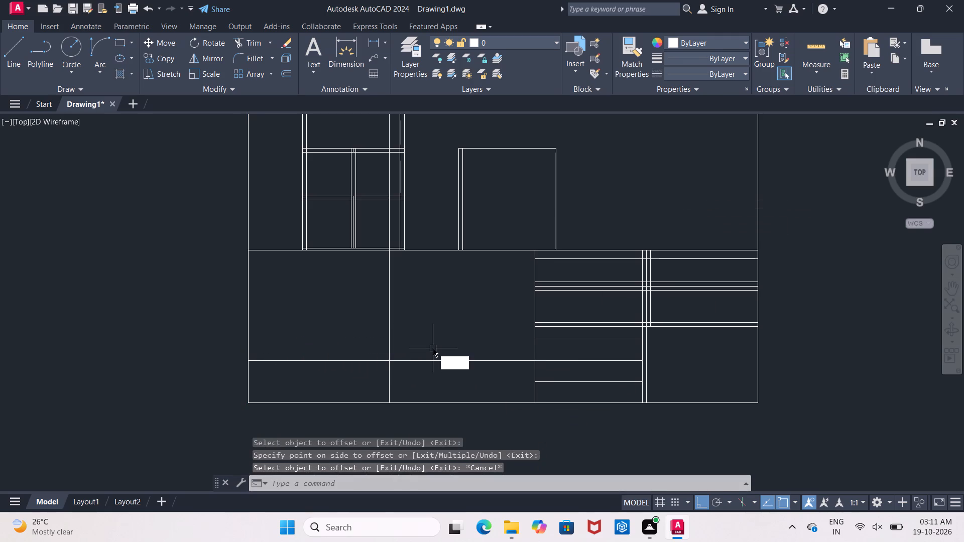
{"action": "key", "text": "Escape"}
{"action": "type", "text": "tr"}
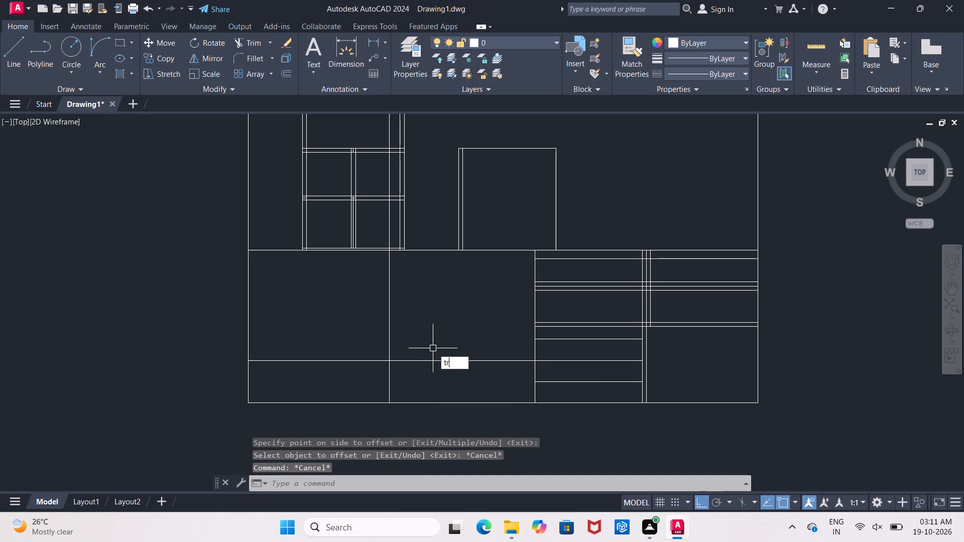
{"action": "key", "text": "space"}
{"action": "key", "text": "space"}
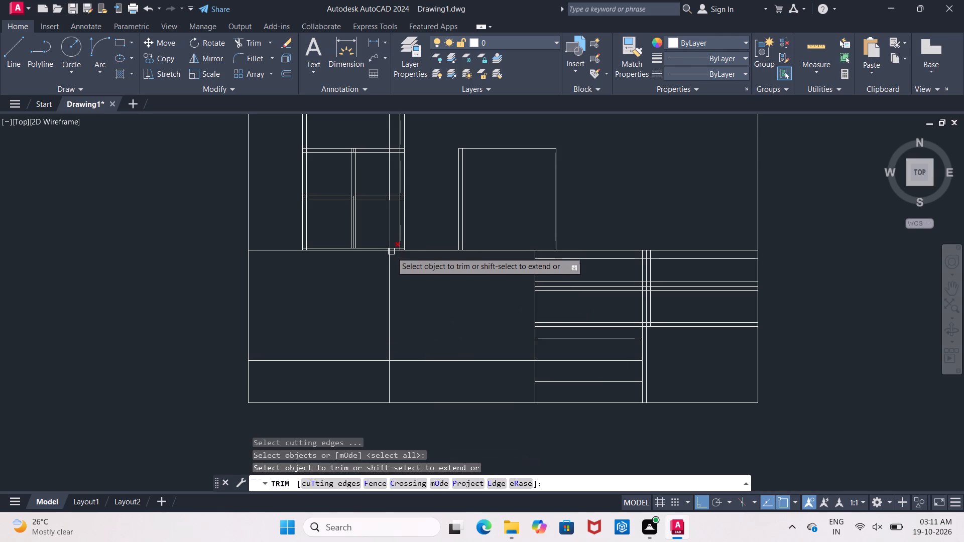
{"action": "scroll", "coordinate": [391, 253], "scroll_direction": "up", "scroll_amount": 5}
{"action": "left_click", "coordinate": [363, 227]}
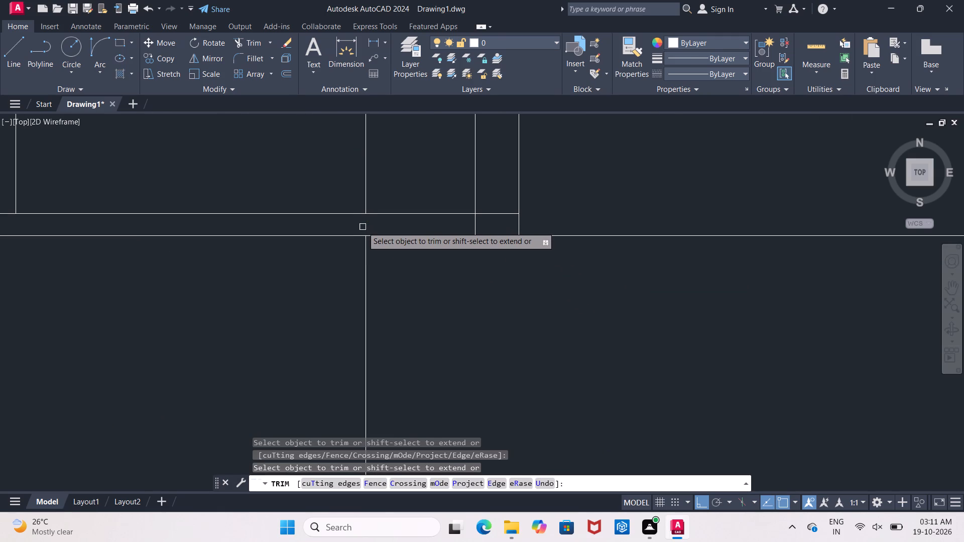
{"action": "key", "text": "Escape"}
{"action": "left_click", "coordinate": [366, 201]}
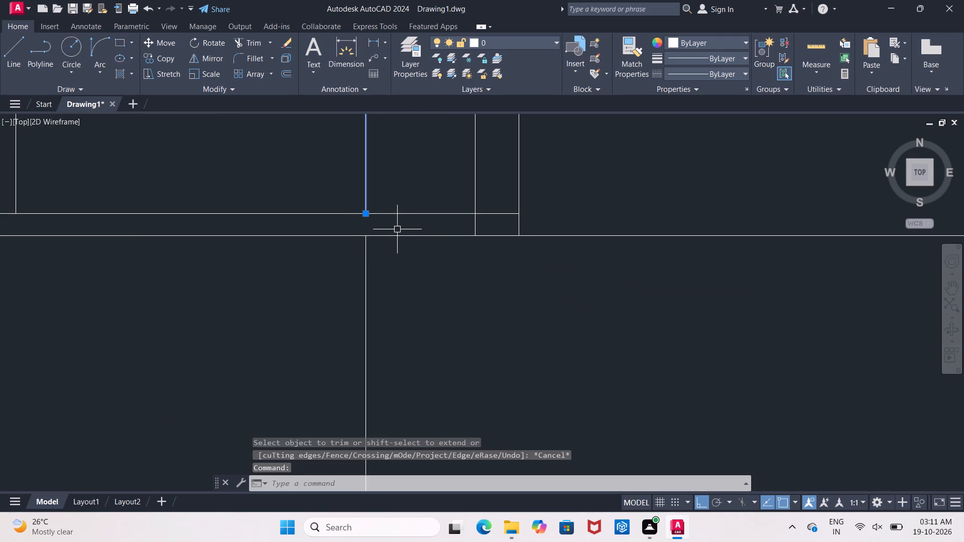
{"action": "key", "text": "Delete"}
Offset the ground-floor line below the window 9" downward into the base.
{"action": "scroll", "coordinate": [399, 236], "scroll_direction": "down", "scroll_amount": 4}
{"action": "scroll", "coordinate": [431, 332], "scroll_direction": "down", "scroll_amount": 1}
{"action": "middle_click_drag", "start_coordinate": [431, 334], "coordinate": [424, 264]}
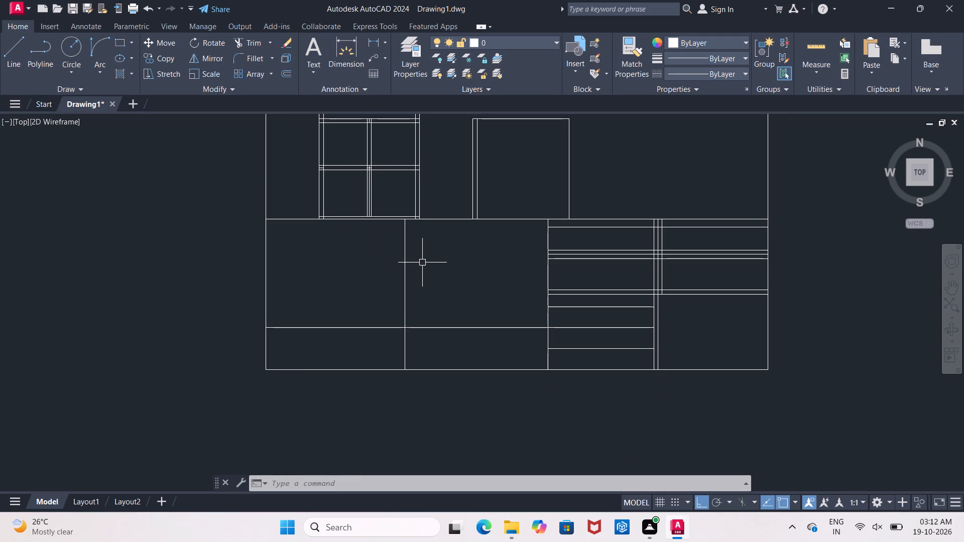
{"action": "key", "text": "Escape"}
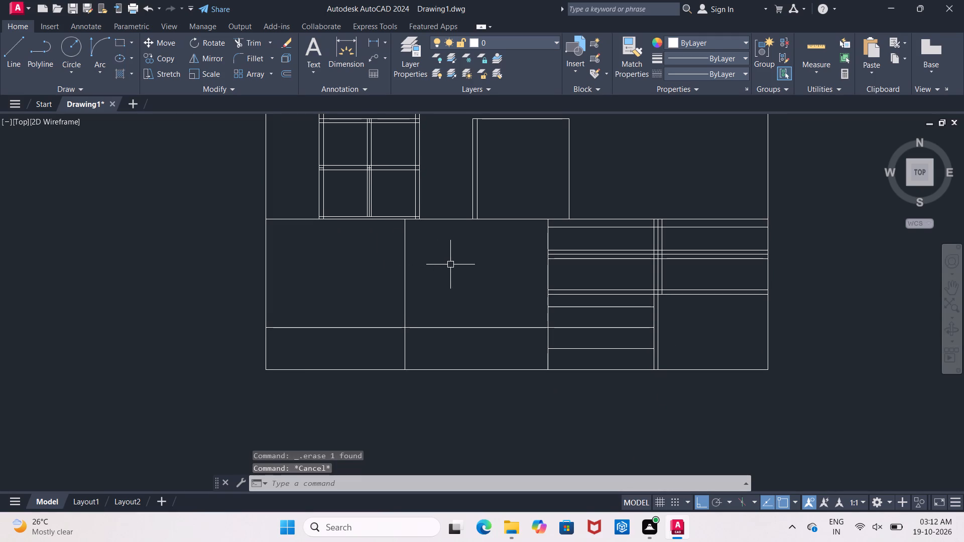
{"action": "key", "text": "o"}
{"action": "key", "text": "Return"}
{"action": "key", "text": "9"}
{"action": "key", "text": "shift+quotedbl"}
{"action": "key", "text": "Return"}
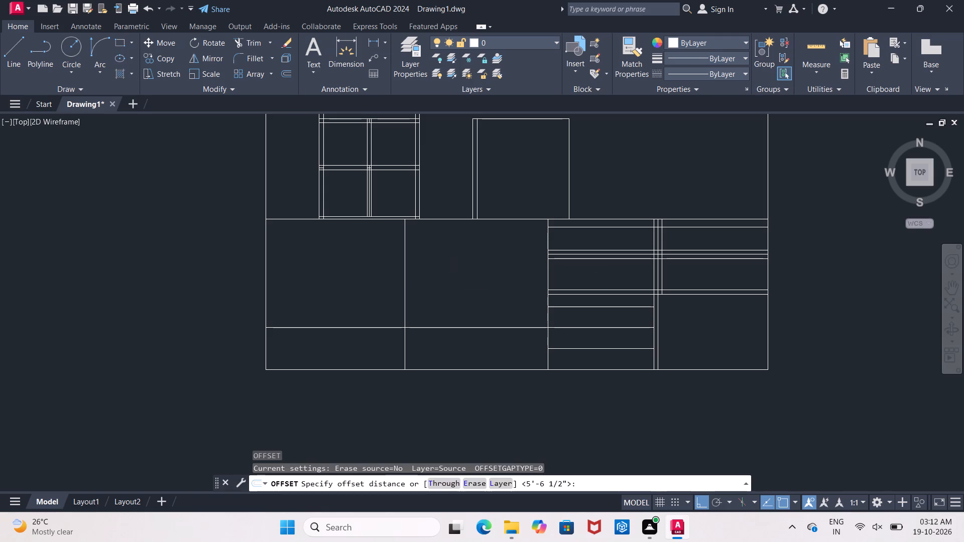
{"action": "left_click", "coordinate": [451, 218]}
{"action": "left_click", "coordinate": [454, 277]}
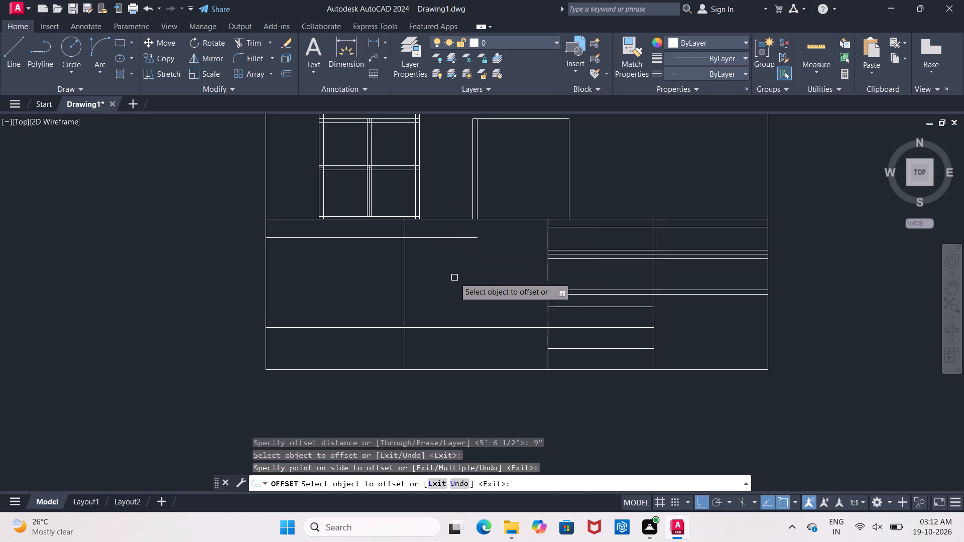
{"action": "key", "text": "Escape"}
Extend the 9" offset line to the left edge of the entrance steps.
{"action": "type", "text": "ex"}
{"action": "key", "text": "space"}
{"action": "key", "text": "space"}
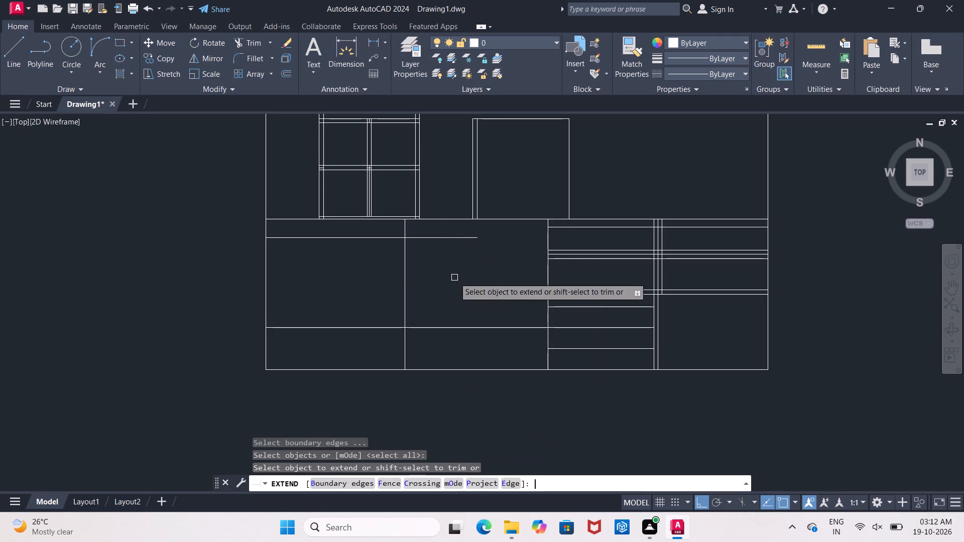
{"action": "left_click", "coordinate": [459, 237]}
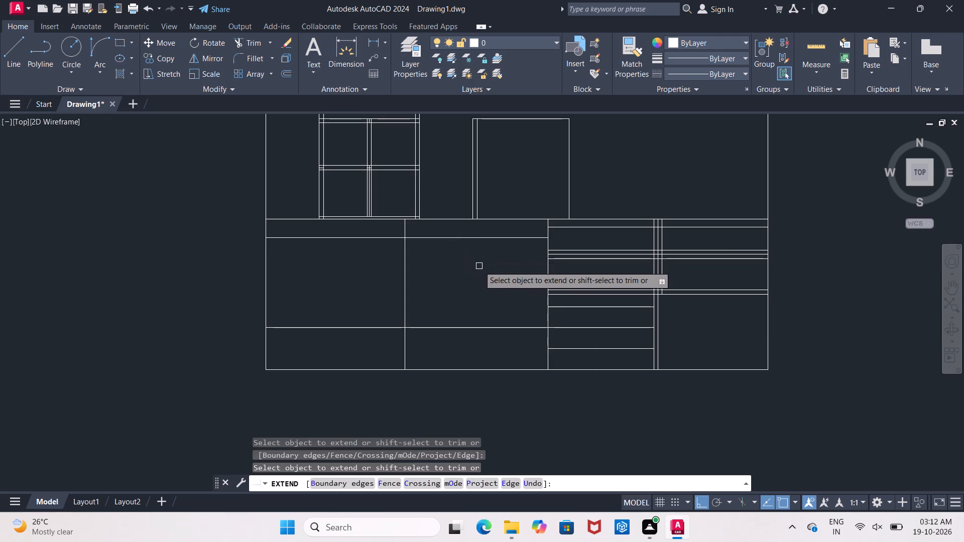
{"action": "key", "text": "Escape"}
Trim the base's middle vertical line between the ground-floor line and its 9" offset.
{"action": "type", "text": "tr"}
{"action": "key", "text": "space"}
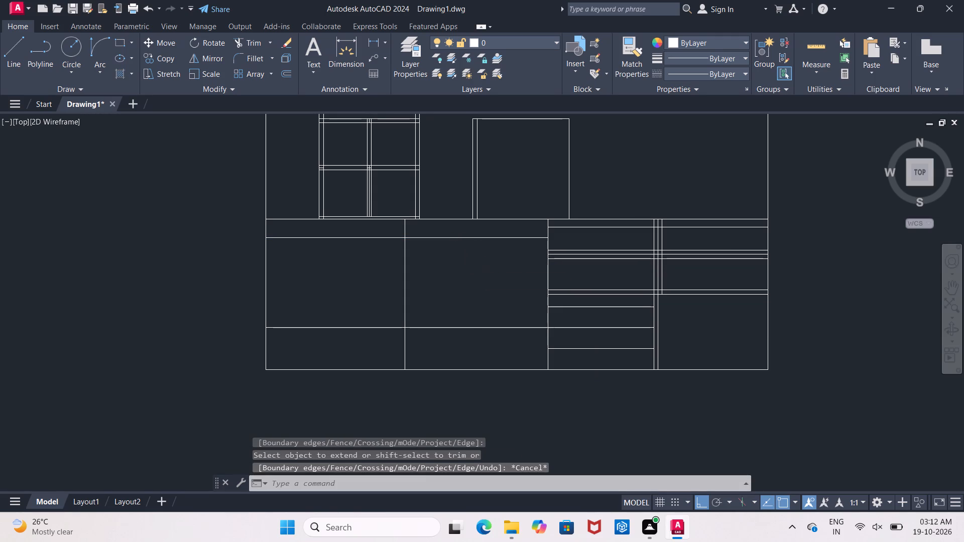
{"action": "key", "text": "space"}
{"action": "left_click", "coordinate": [406, 231]}
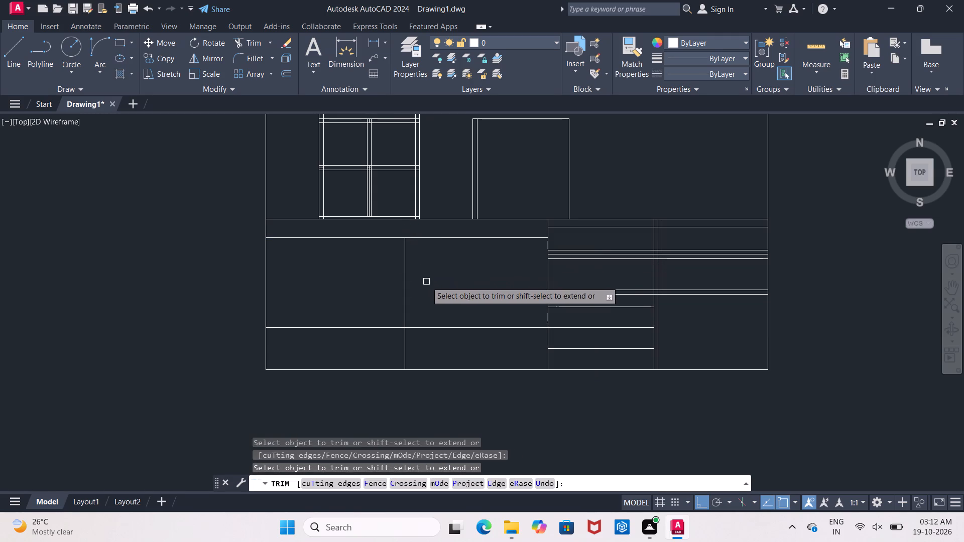
{"action": "key", "text": "Escape"}
Offset the base's middle vertical line 4.5" to both sides.
{"action": "key", "text": "o"}
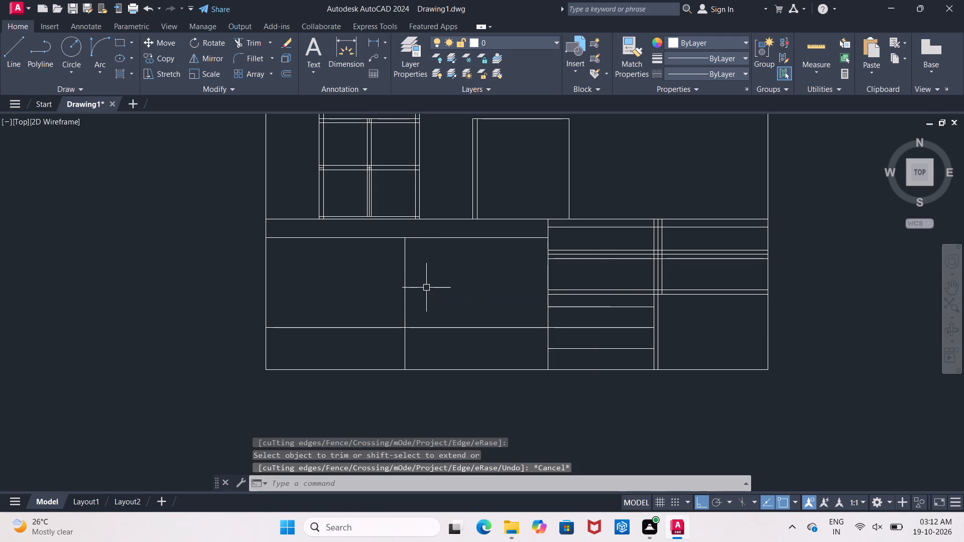
{"action": "key", "text": "Return"}
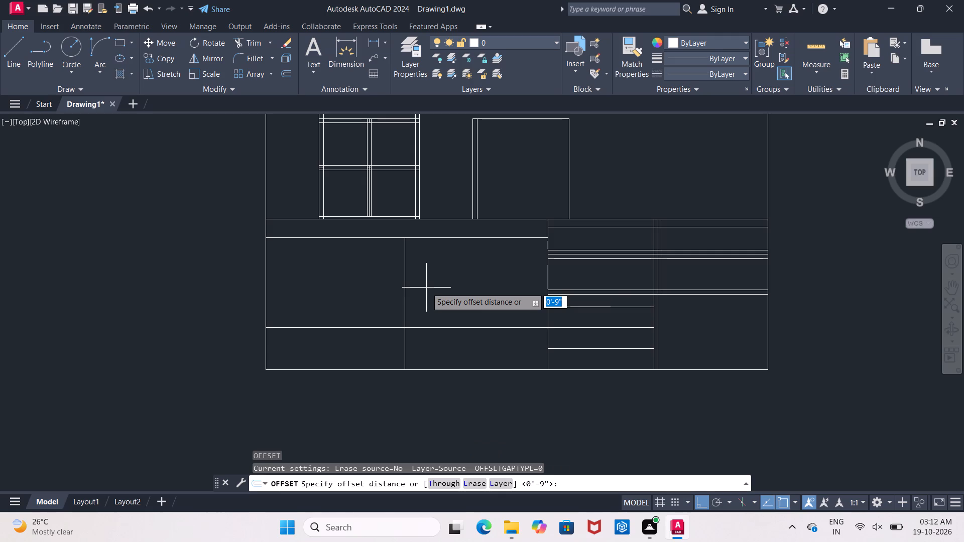
{"action": "type", "text": "4.5"}
{"action": "key", "text": "shift+quotedbl"}
{"action": "key", "text": "Return"}
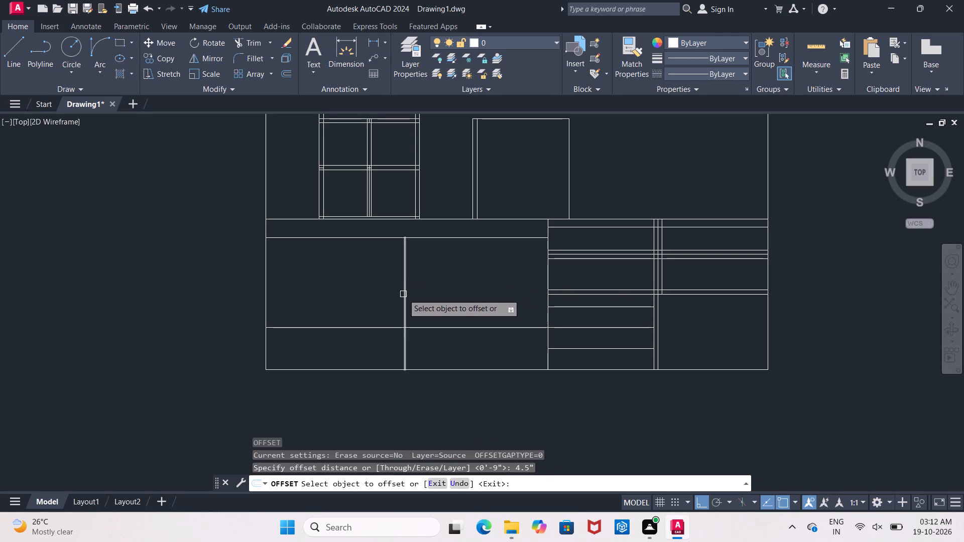
{"action": "left_click", "coordinate": [403, 295]}
{"action": "left_click", "coordinate": [440, 301]}
{"action": "left_click", "coordinate": [405, 306]}
{"action": "left_click", "coordinate": [305, 300]}
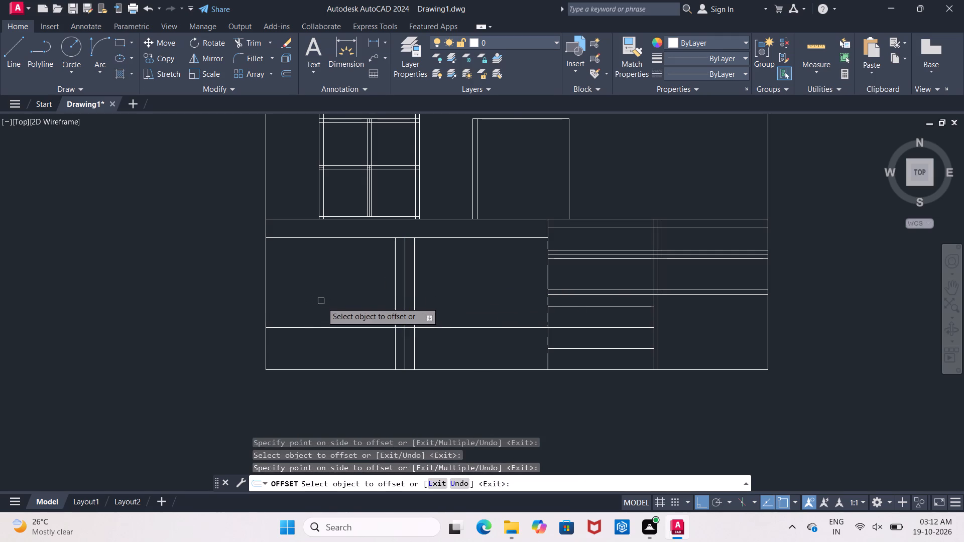
Offset the elevation's left outline and the entrance steps' left edge 4.5" inward, towards the middle of the base.
{"action": "middle_click_drag", "start_coordinate": [324, 303], "coordinate": [384, 314]}
{"action": "left_click", "coordinate": [324, 309]}
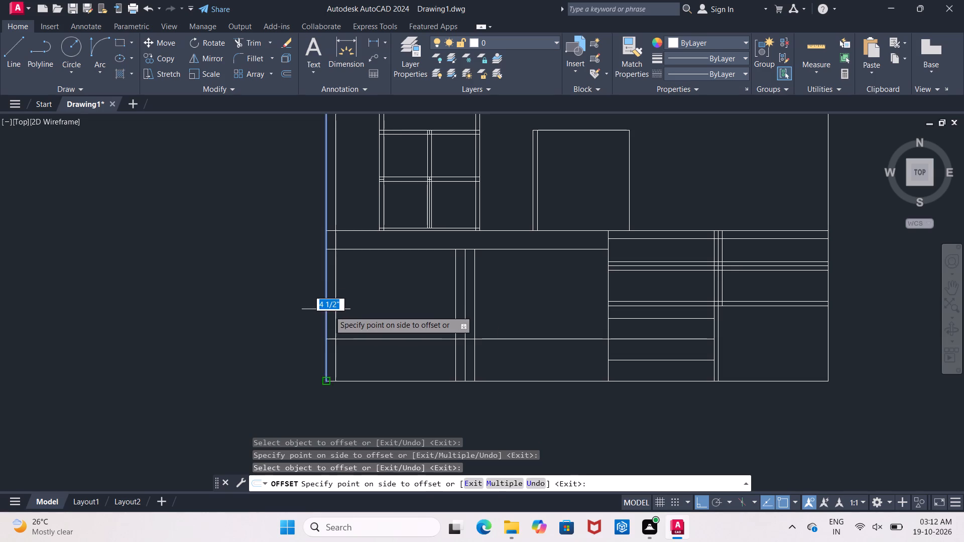
{"action": "left_click", "coordinate": [390, 321]}
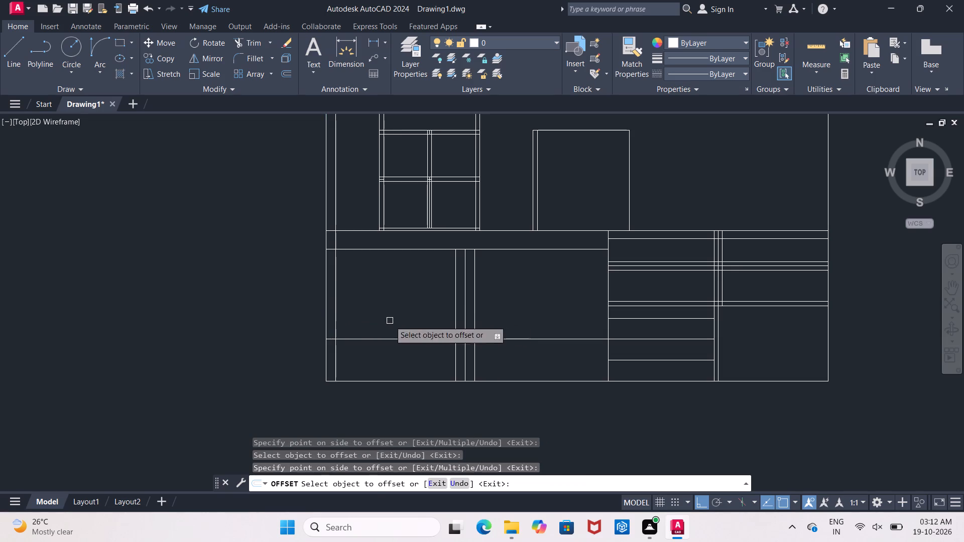
{"action": "left_click", "coordinate": [609, 287]}
{"action": "left_click", "coordinate": [556, 298]}
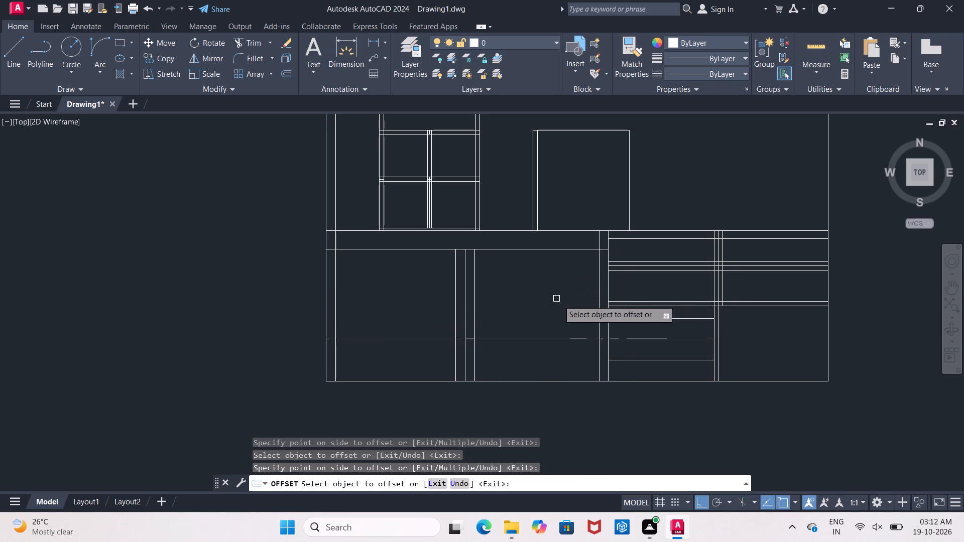
{"action": "key", "text": "Escape"}
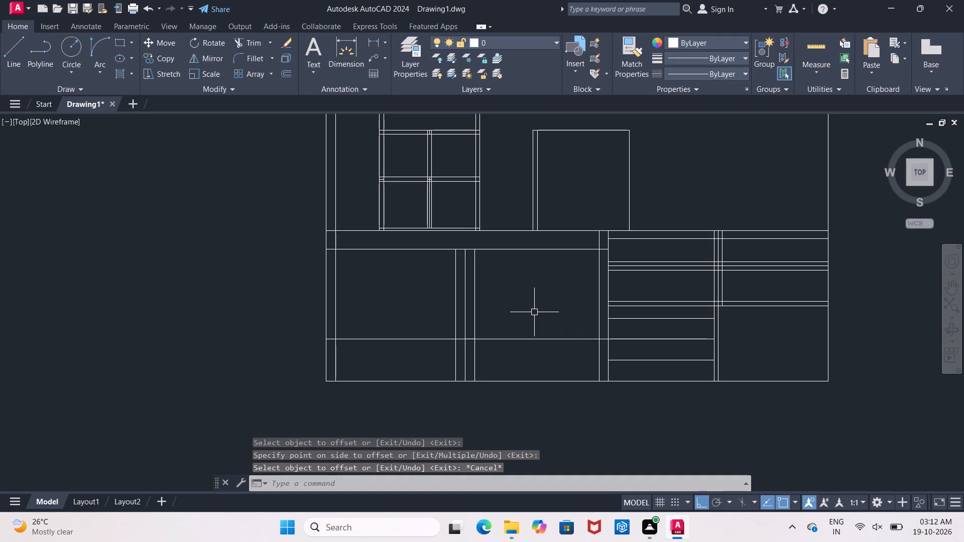
Delete the original middle vertical line between its two 4.5" offsets.
{"action": "left_click", "coordinate": [465, 302]}
{"action": "key", "text": "Delete"}
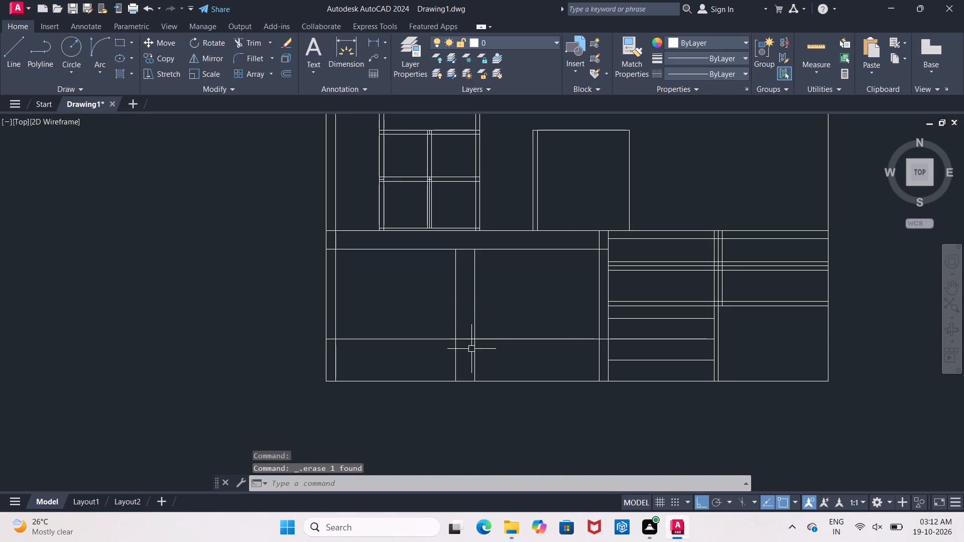
Trim the middle post's two lines and the left post's inner line below the base's lower horizontal line.
{"action": "key", "text": "r"}
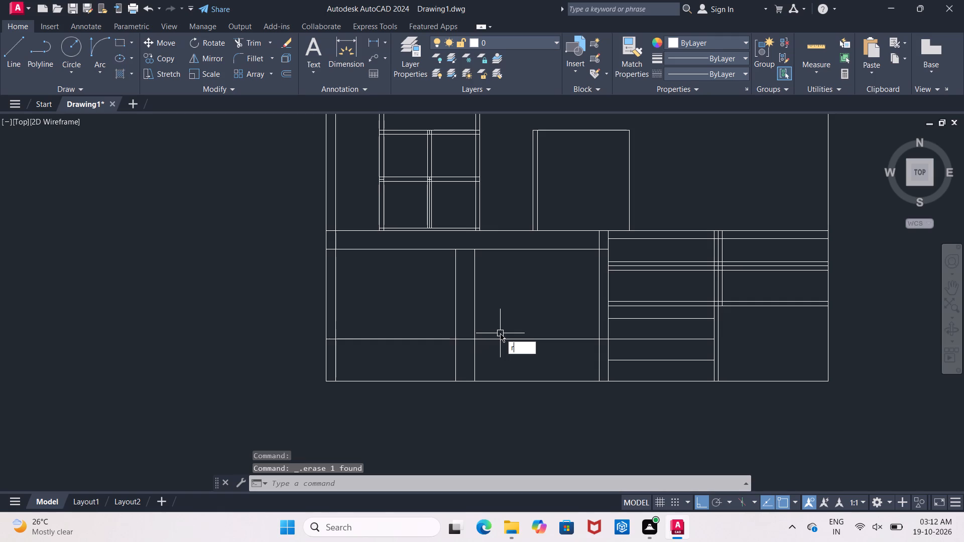
{"action": "key", "text": "BackSpace"}
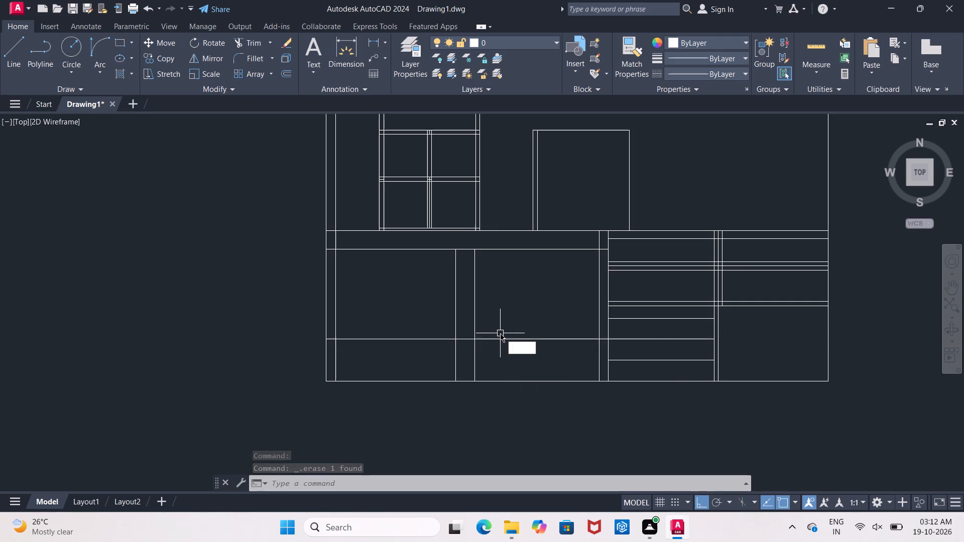
{"action": "type", "text": "tr"}
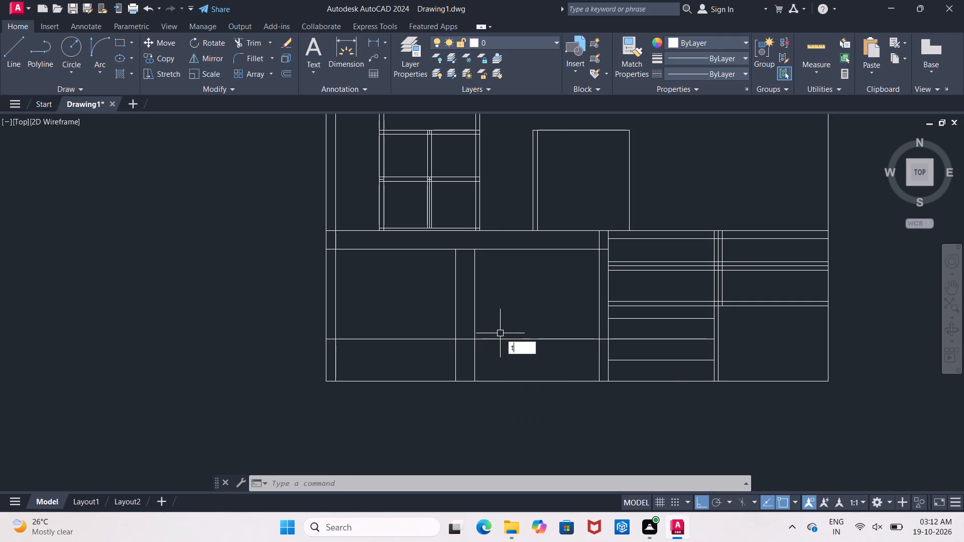
{"action": "key", "text": "space"}
{"action": "key", "text": "space"}
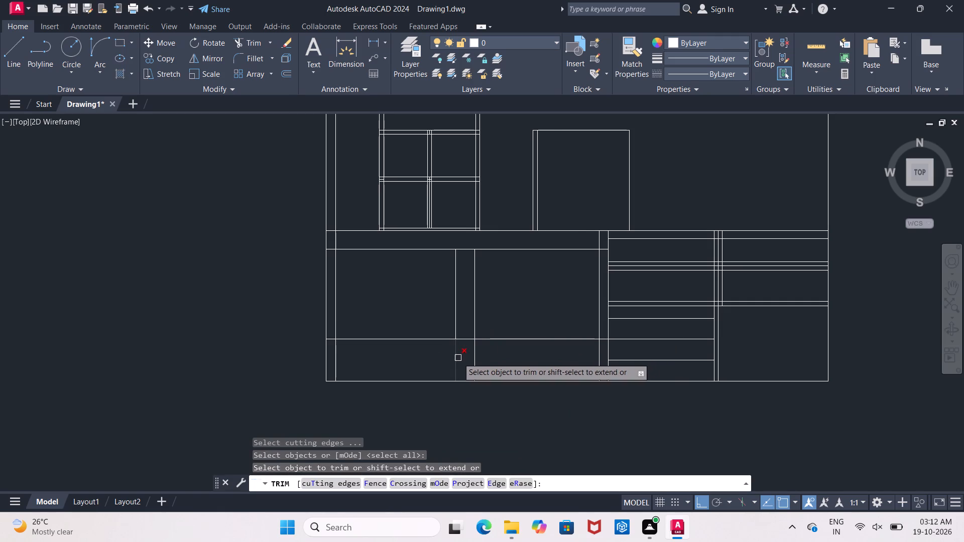
{"action": "left_click", "coordinate": [455, 359]}
{"action": "left_click", "coordinate": [470, 356]}
{"action": "left_click", "coordinate": [476, 354]}
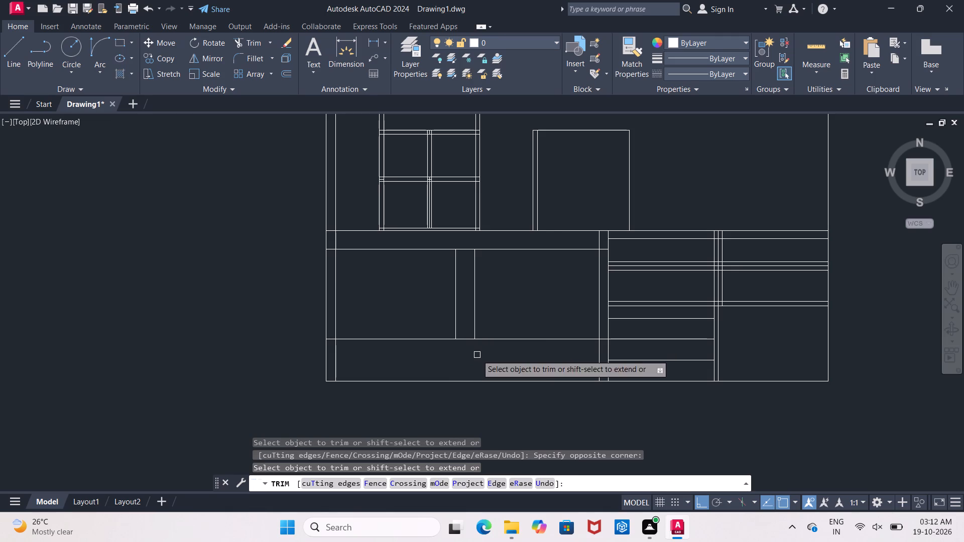
{"action": "left_click", "coordinate": [336, 363]}
Trim the left post's inner line where it crosses the base's 9" top band.
{"action": "scroll", "coordinate": [354, 364], "scroll_direction": "down", "scroll_amount": 1}
{"action": "middle_click_drag", "start_coordinate": [357, 364], "coordinate": [366, 370]}
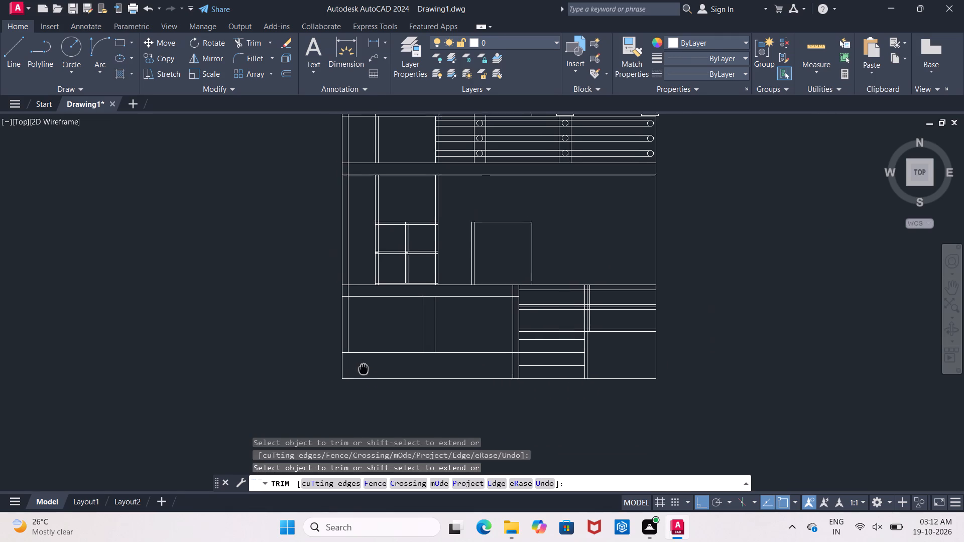
{"action": "middle_click_drag", "start_coordinate": [366, 370], "coordinate": [394, 368]}
{"action": "scroll", "coordinate": [377, 299], "scroll_direction": "up", "scroll_amount": 2}
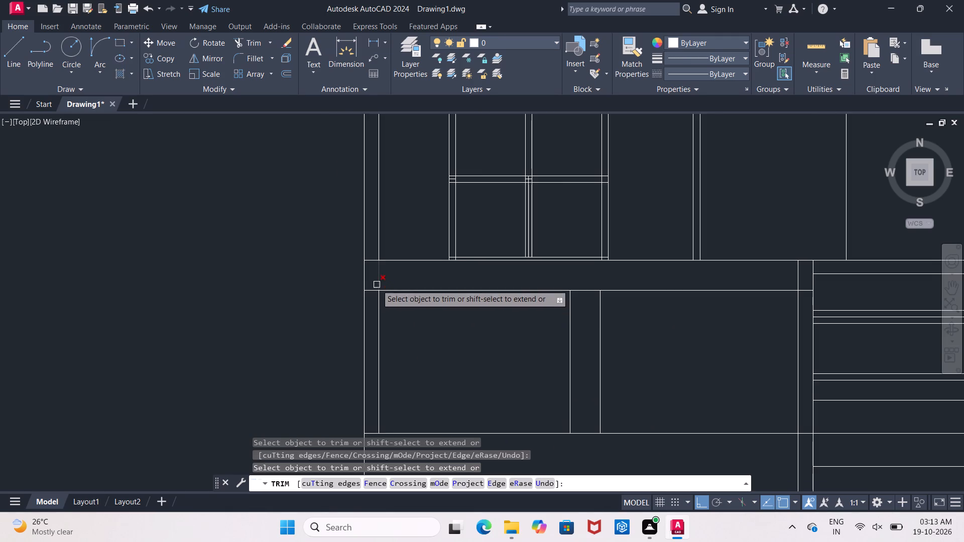
{"action": "left_click", "coordinate": [378, 280]}
{"action": "scroll", "coordinate": [387, 310], "scroll_direction": "down", "scroll_amount": 2}
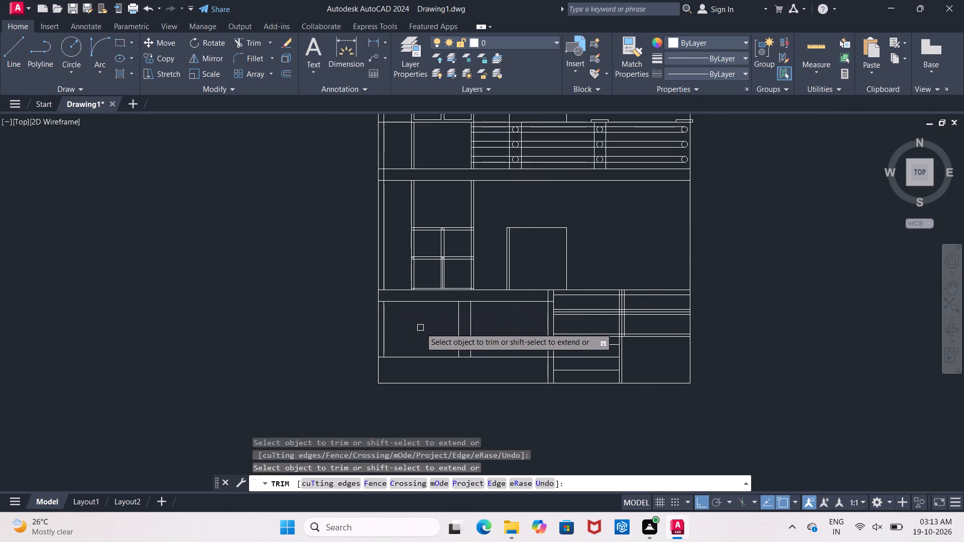
{"action": "middle_click_drag", "start_coordinate": [420, 328], "coordinate": [397, 325]}
{"action": "scroll", "coordinate": [428, 330], "scroll_direction": "down", "scroll_amount": 2}
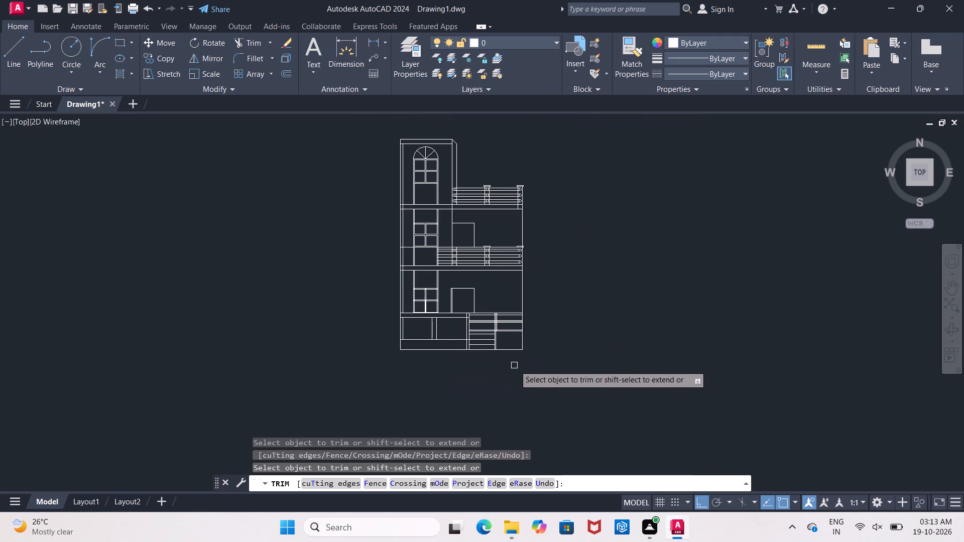
{"action": "scroll", "coordinate": [524, 363], "scroll_direction": "up", "scroll_amount": 1}
{"action": "scroll", "coordinate": [367, 300], "scroll_direction": "up", "scroll_amount": 2}
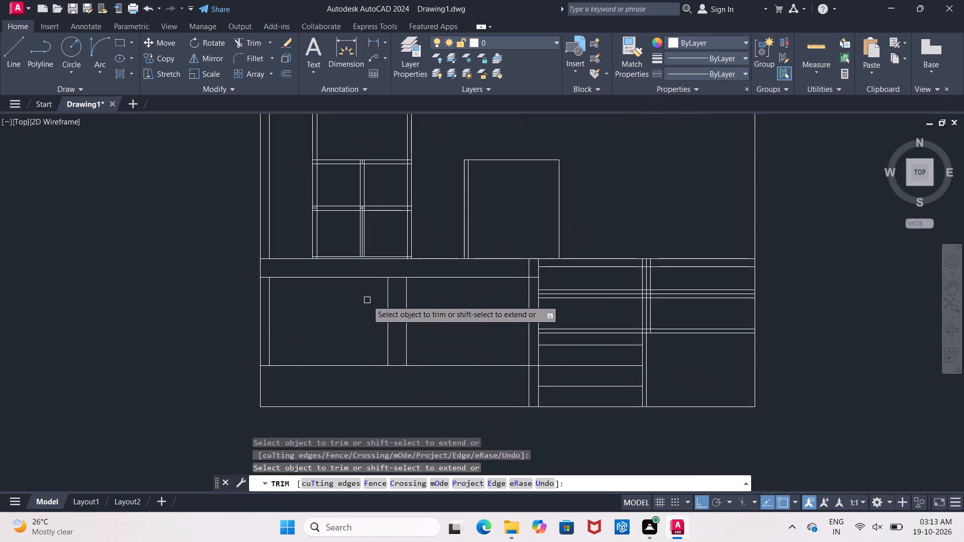
{"action": "scroll", "coordinate": [367, 300], "scroll_direction": "up", "scroll_amount": 2}
{"action": "middle_click_drag", "start_coordinate": [367, 300], "coordinate": [349, 363]}
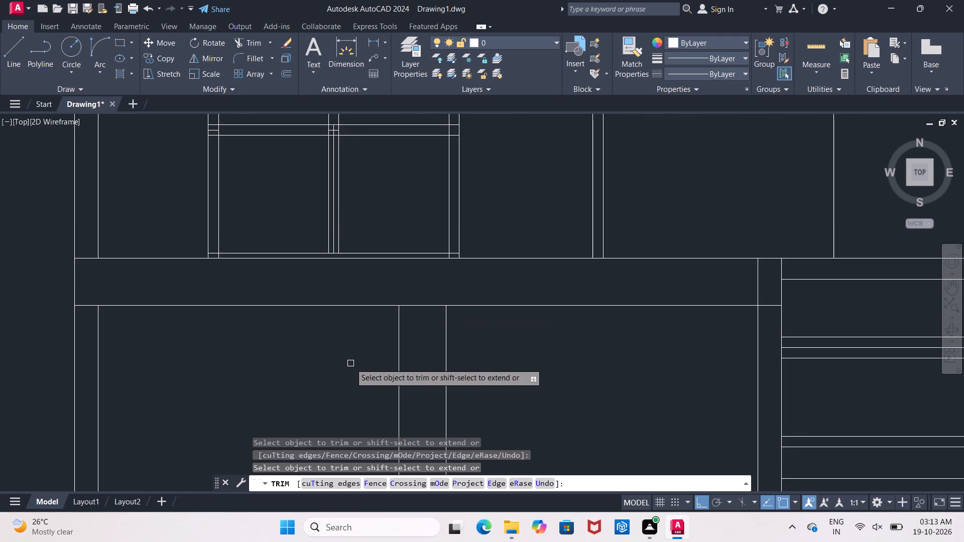
{"action": "key", "text": "Escape"}
Offset the ground-floor door's top and right edges 2" inward to form its frame.
{"action": "scroll", "coordinate": [432, 328], "scroll_direction": "down", "scroll_amount": 4}
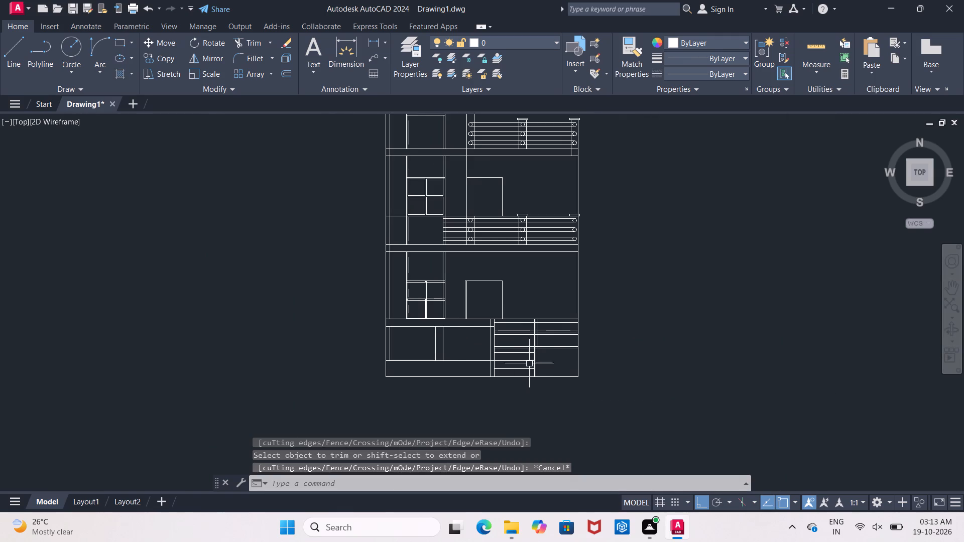
{"action": "middle_click_drag", "start_coordinate": [555, 364], "coordinate": [524, 388]}
{"action": "scroll", "coordinate": [522, 381], "scroll_direction": "down", "scroll_amount": 1}
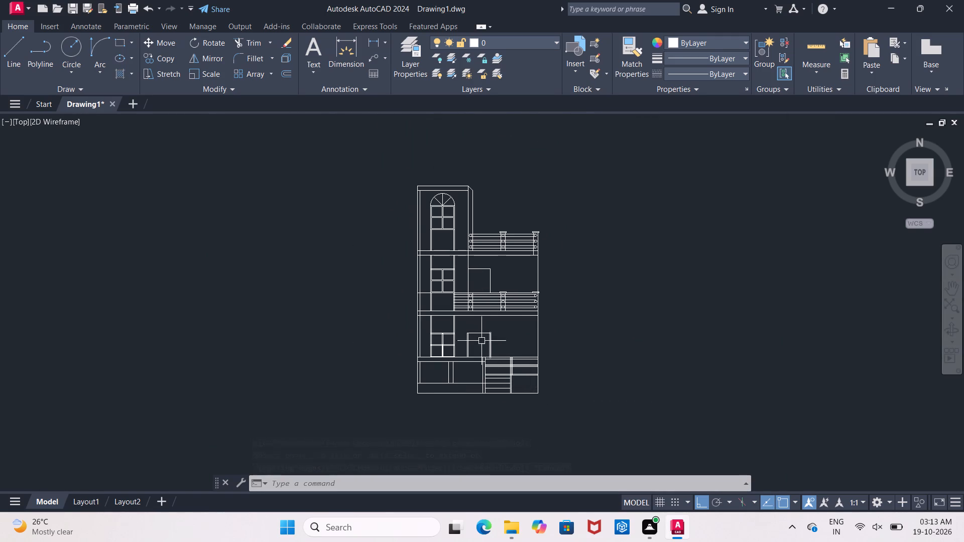
{"action": "scroll", "coordinate": [478, 343], "scroll_direction": "up", "scroll_amount": 4}
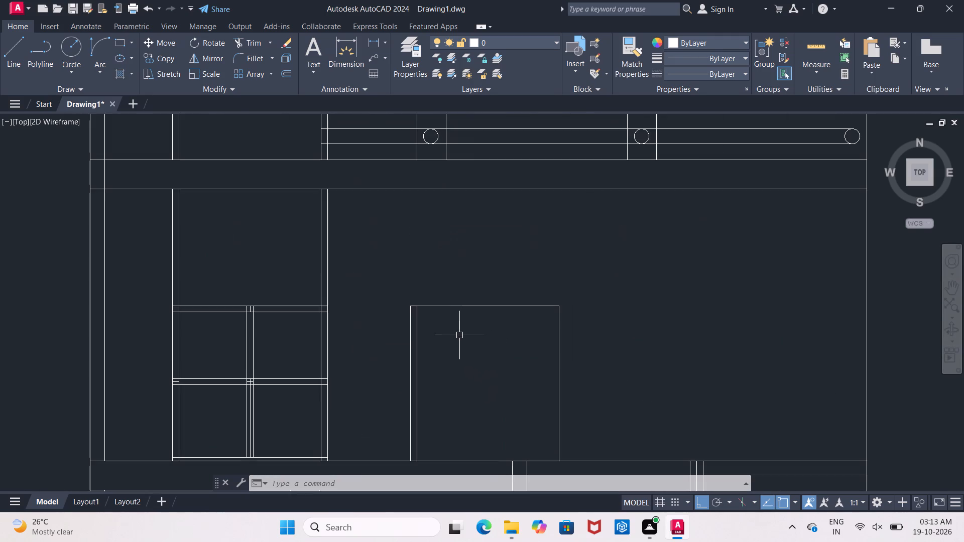
{"action": "middle_click_drag", "start_coordinate": [459, 334], "coordinate": [421, 256]}
{"action": "key", "text": "Escape"}
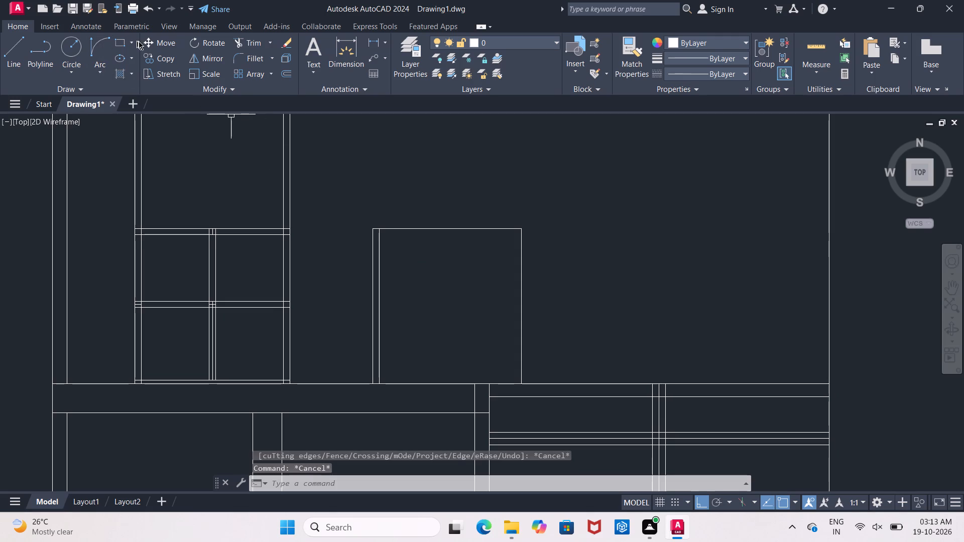
{"action": "left_click", "coordinate": [17, 47]}
{"action": "key", "text": "Escape"}
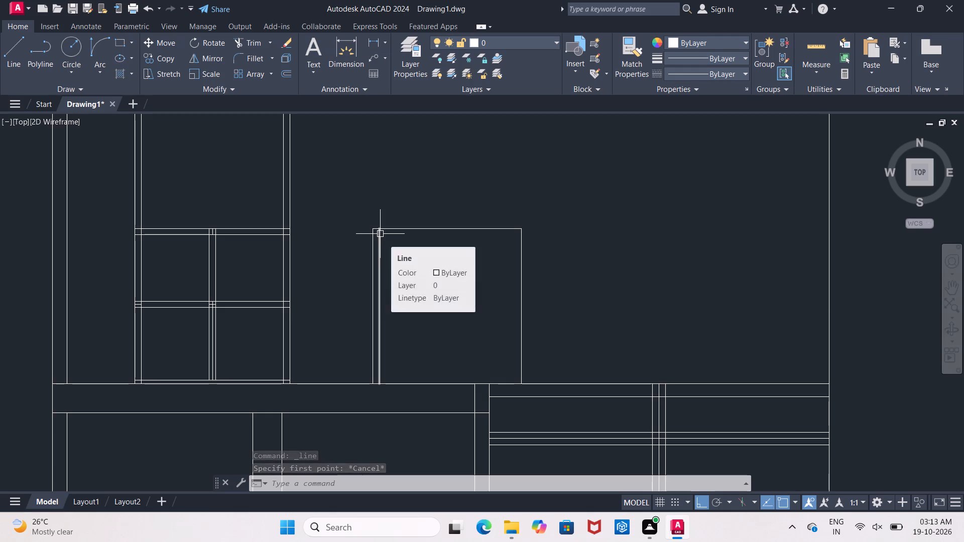
{"action": "key", "text": "o"}
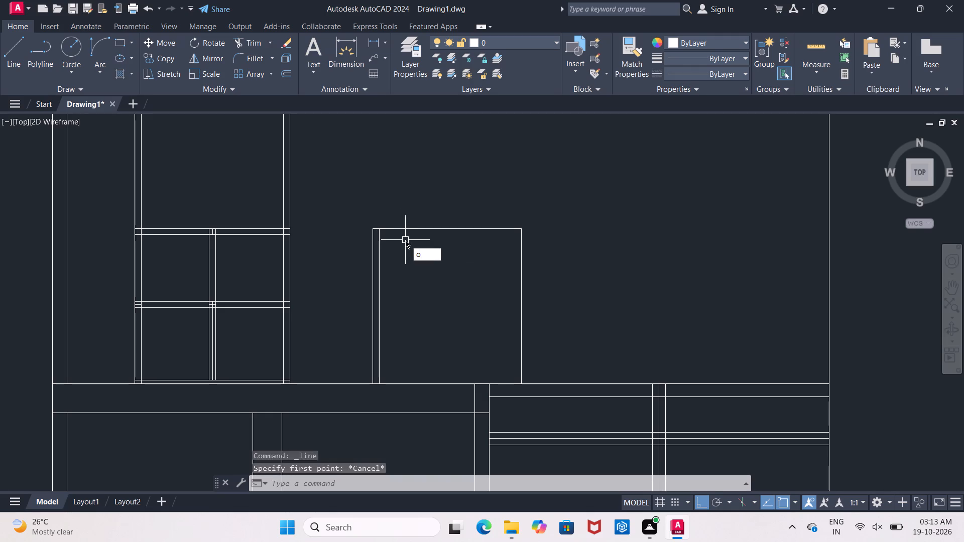
{"action": "key", "text": "Return"}
{"action": "type", "text": "2\""}
{"action": "key", "text": "Return"}
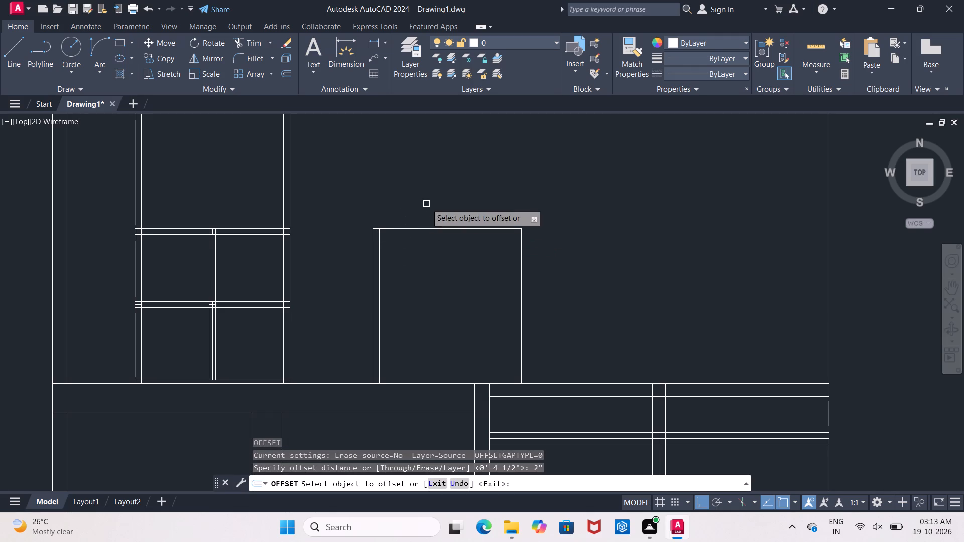
{"action": "left_click", "coordinate": [438, 230]}
{"action": "left_click", "coordinate": [450, 262]}
{"action": "left_click", "coordinate": [523, 275]}
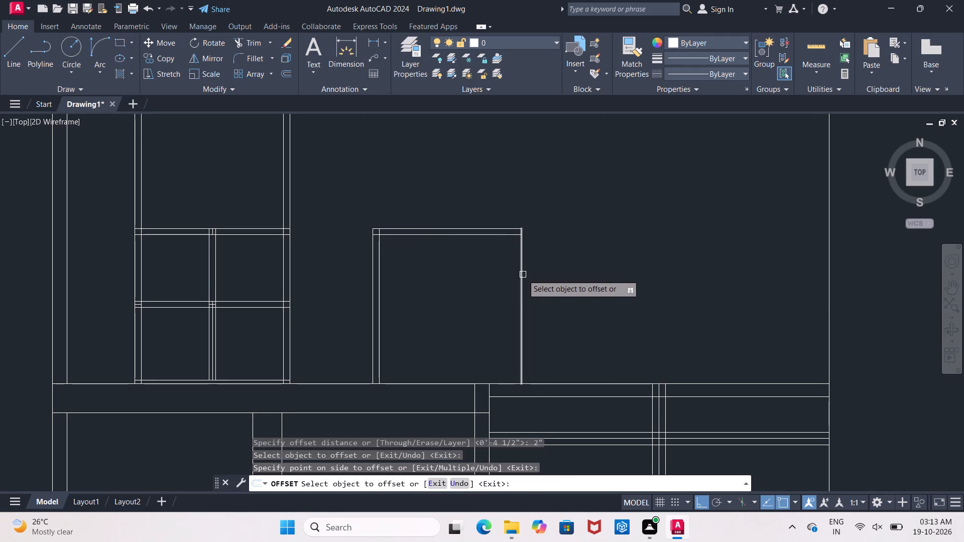
{"action": "left_click", "coordinate": [485, 270]}
{"action": "key", "text": "Escape"}
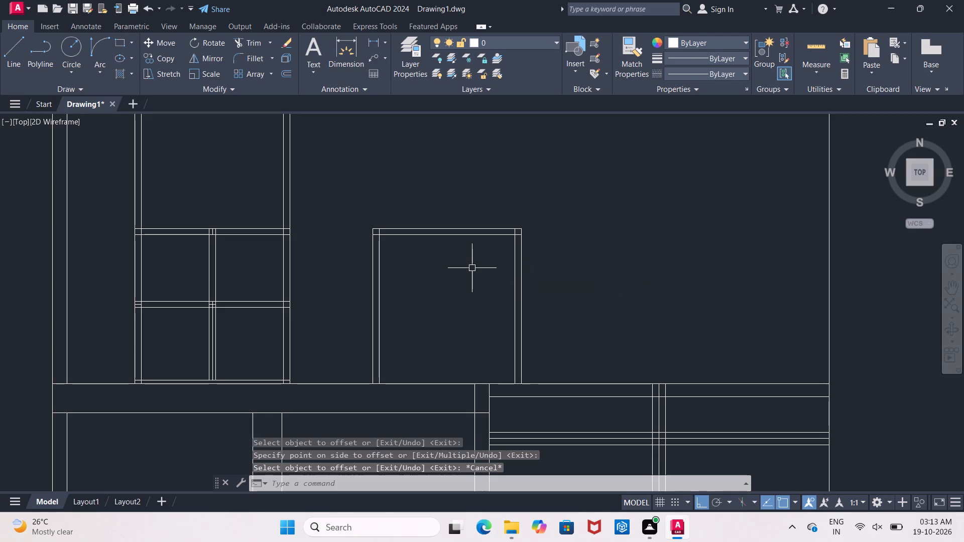
Trim the overlapping frame lines at both upper corners of the ground-floor door.
{"action": "type", "text": "tr"}
{"action": "key", "text": "space"}
{"action": "key", "text": "space"}
{"action": "scroll", "coordinate": [368, 249], "scroll_direction": "up", "scroll_amount": 1}
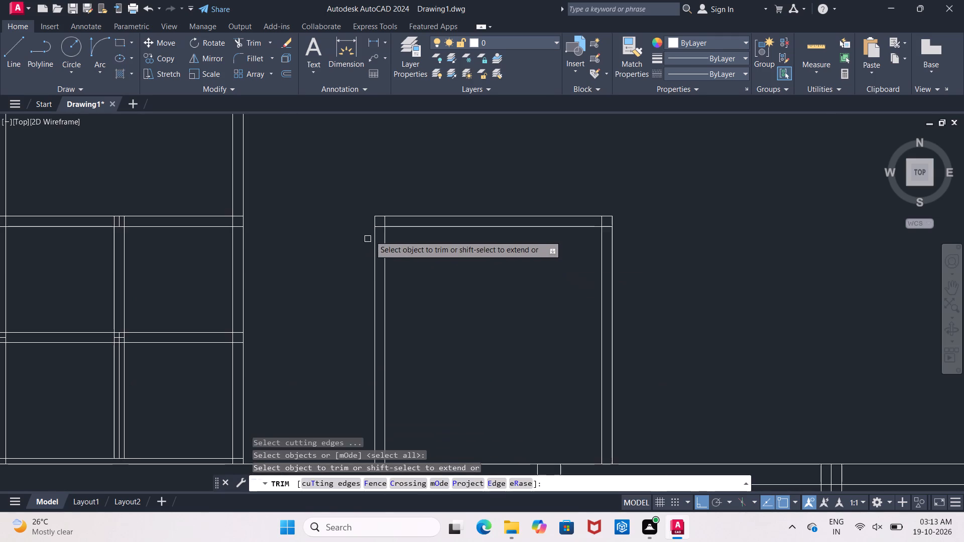
{"action": "scroll", "coordinate": [372, 232], "scroll_direction": "up", "scroll_amount": 1}
{"action": "left_click", "coordinate": [380, 226]}
{"action": "left_click", "coordinate": [386, 222]}
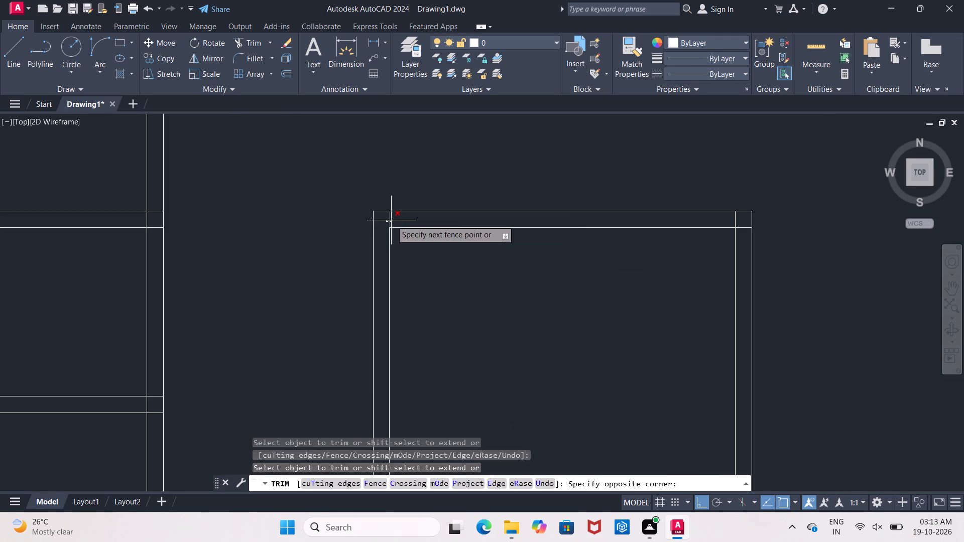
{"action": "left_click", "coordinate": [391, 220]}
{"action": "scroll", "coordinate": [543, 233], "scroll_direction": "down", "scroll_amount": 1}
{"action": "scroll", "coordinate": [674, 232], "scroll_direction": "up", "scroll_amount": 1}
{"action": "left_click", "coordinate": [662, 226]}
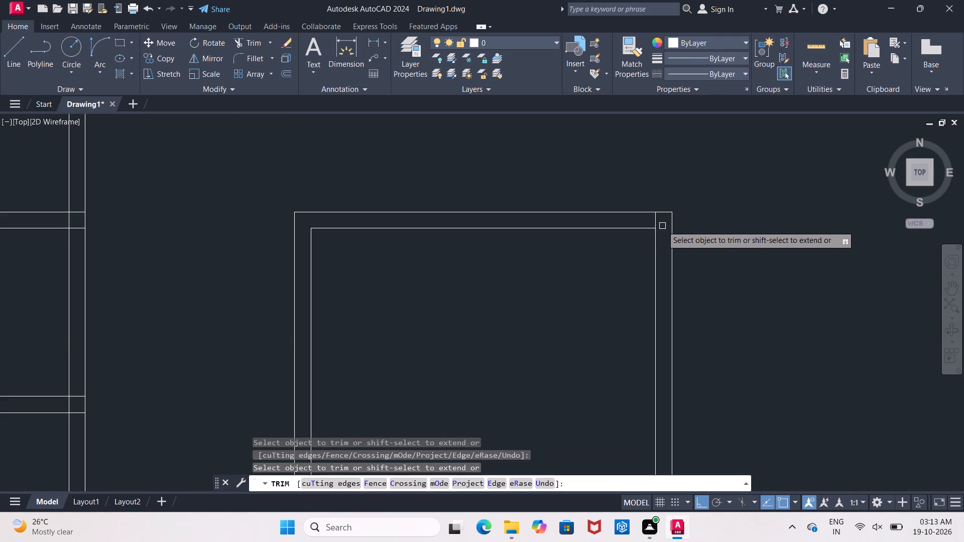
{"action": "left_click", "coordinate": [654, 220]}
{"action": "scroll", "coordinate": [654, 220], "scroll_direction": "down", "scroll_amount": 2}
{"action": "middle_click_drag", "start_coordinate": [583, 300], "coordinate": [593, 399]}
{"action": "scroll", "coordinate": [585, 314], "scroll_direction": "down", "scroll_amount": 2}
{"action": "scroll", "coordinate": [593, 399], "scroll_direction": "down", "scroll_amount": 1}
{"action": "scroll", "coordinate": [588, 279], "scroll_direction": "up", "scroll_amount": 3}
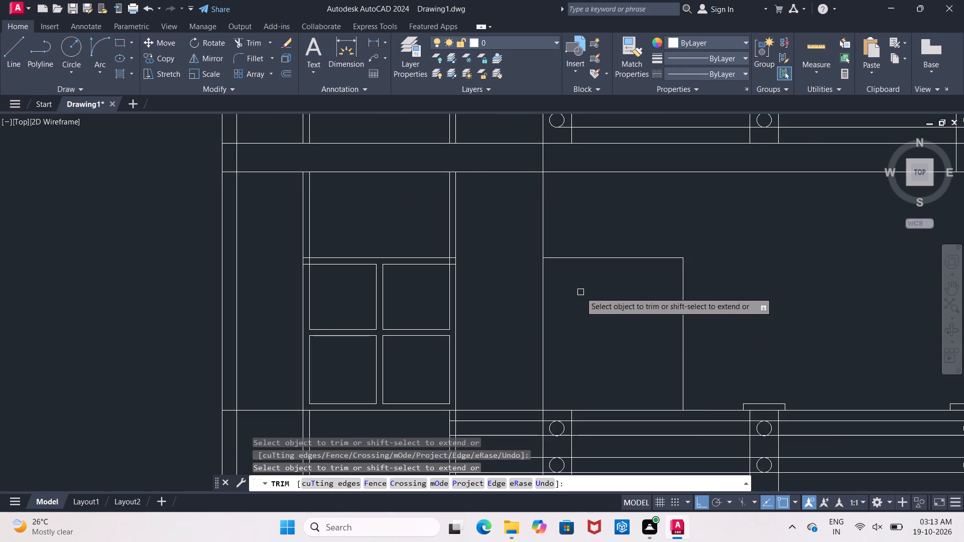
{"action": "key", "text": "Return"}
{"action": "key", "text": "Return"}
{"action": "key", "text": "Escape"}
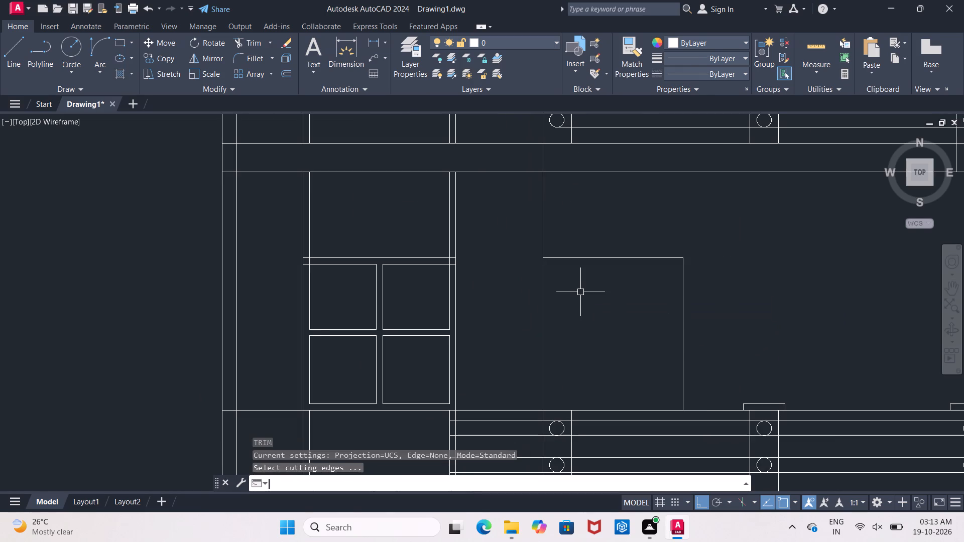
Offset the first-floor door's left, top and right edges 2" inward.
{"action": "key", "text": "o"}
{"action": "key", "text": "Return"}
{"action": "type", "text": "2\""}
{"action": "key", "text": "Return"}
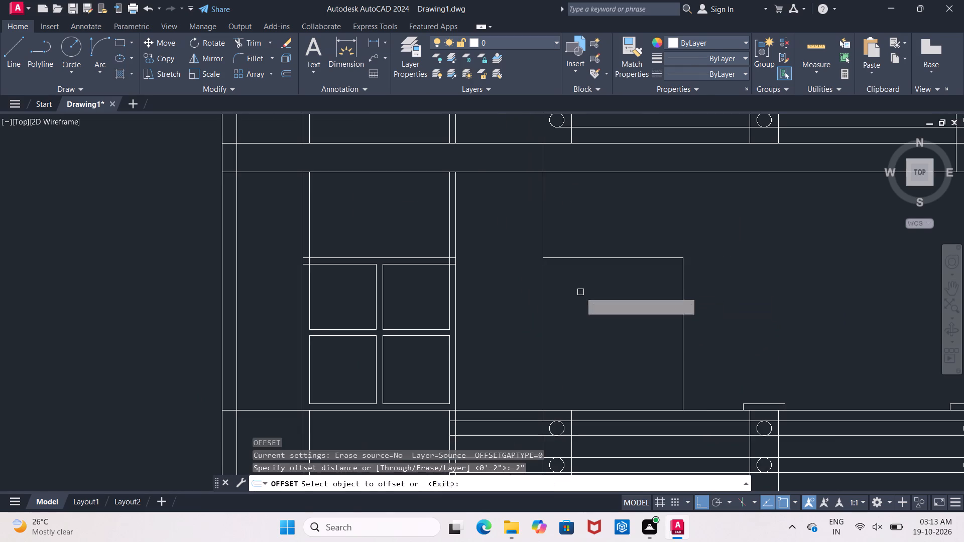
{"action": "left_click", "coordinate": [544, 331]}
{"action": "left_click", "coordinate": [613, 334]}
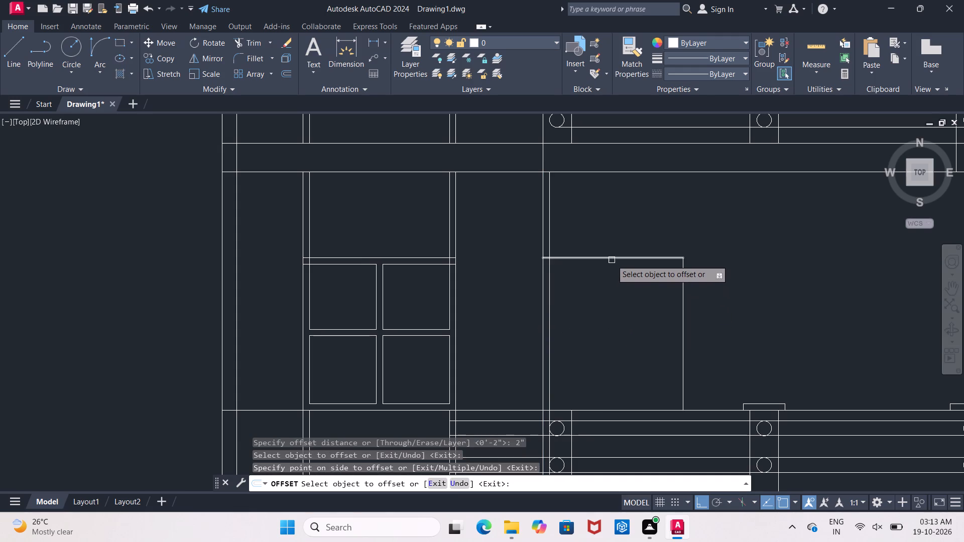
{"action": "left_click_drag", "start_coordinate": [612, 260], "coordinate": [612, 264]}
{"action": "left_click", "coordinate": [610, 286]}
{"action": "left_click", "coordinate": [682, 315]}
{"action": "left_click", "coordinate": [648, 314]}
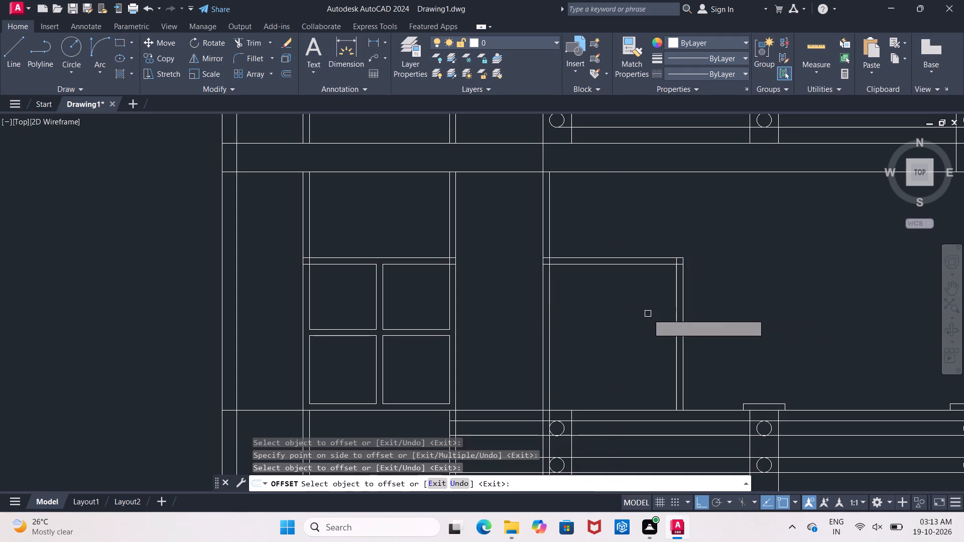
{"action": "key", "text": "Escape"}
Trim the first-floor door's left offset line above the opening and the overlapping frame lines at both upper corners.
{"action": "type", "text": "tr"}
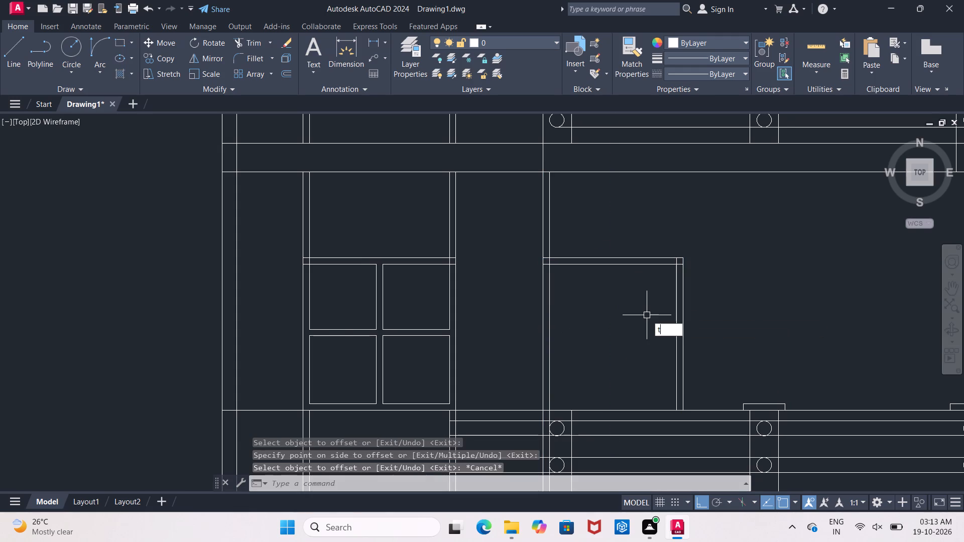
{"action": "key", "text": "space"}
{"action": "key", "text": "space"}
{"action": "left_click", "coordinate": [552, 247]}
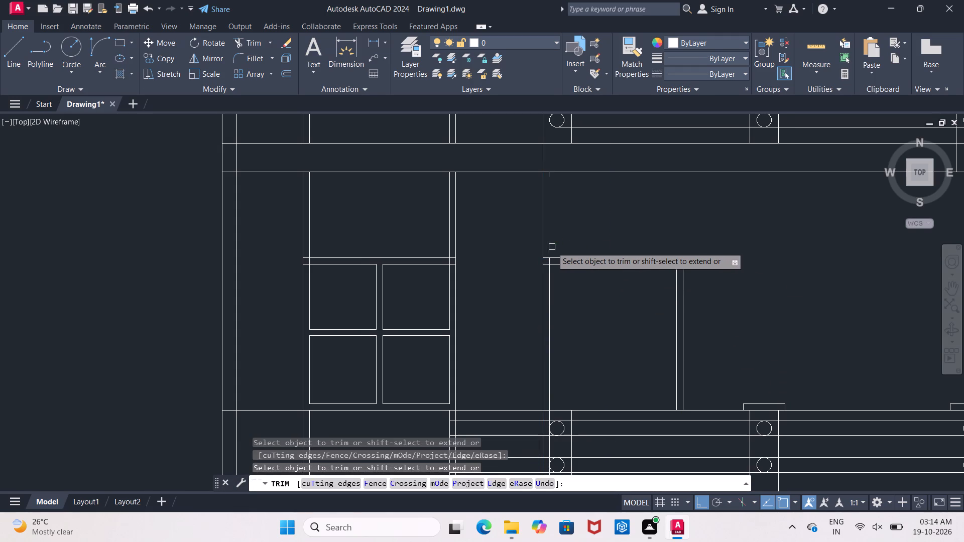
{"action": "scroll", "coordinate": [549, 260], "scroll_direction": "up", "scroll_amount": 2}
{"action": "left_click", "coordinate": [549, 261]}
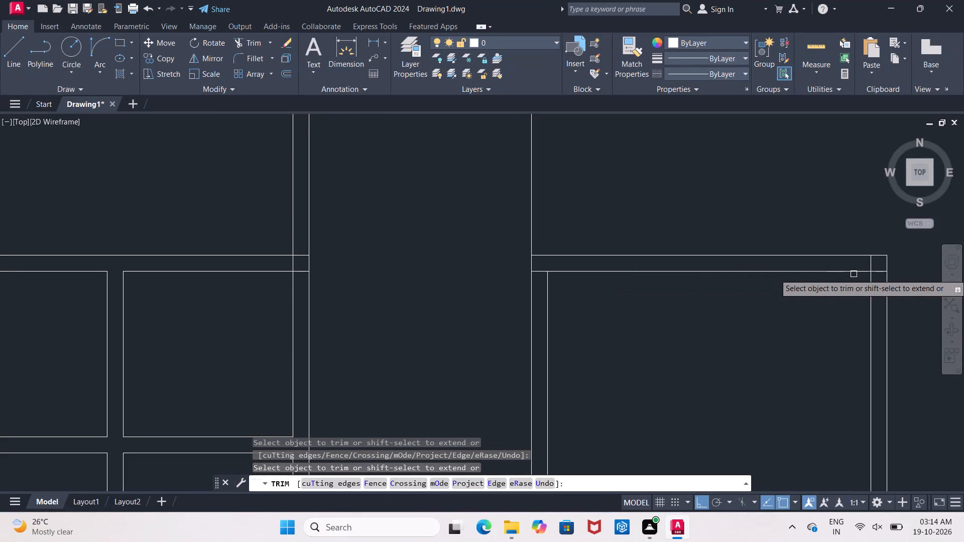
{"action": "left_click", "coordinate": [873, 264]}
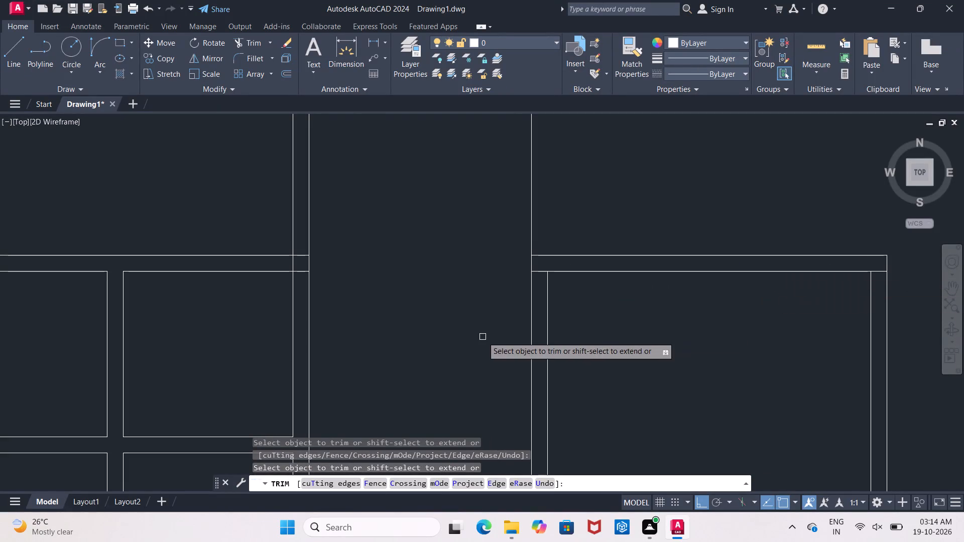
{"action": "left_click", "coordinate": [540, 274]}
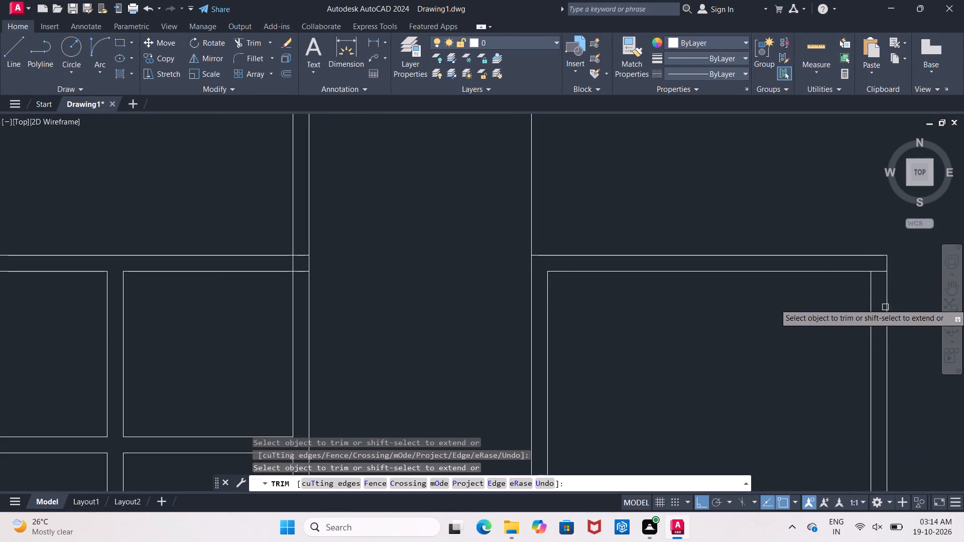
{"action": "left_click", "coordinate": [875, 274]}
{"action": "scroll", "coordinate": [855, 301], "scroll_direction": "down", "scroll_amount": 3}
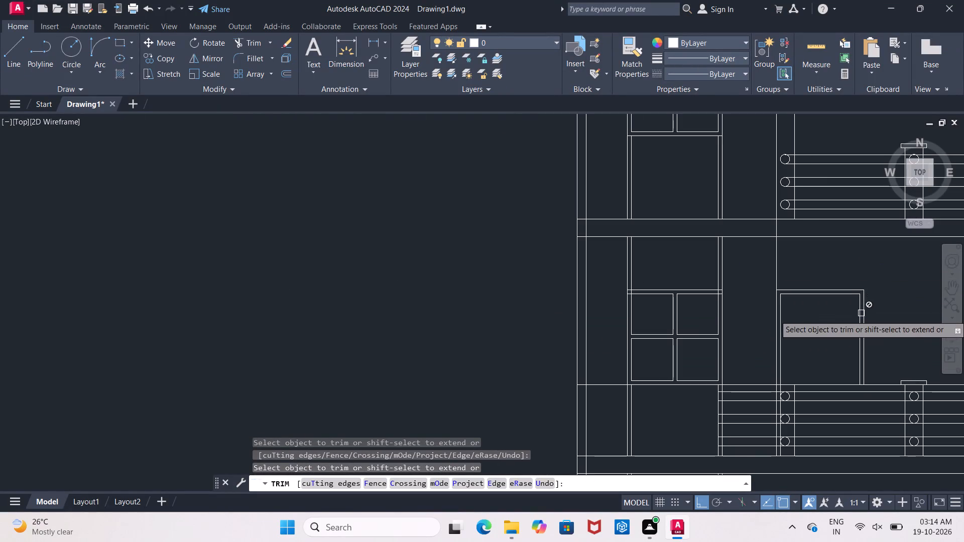
Trim the overlapping frame lines at both upper corners of the first-floor window.
{"action": "middle_click_drag", "start_coordinate": [650, 280], "coordinate": [646, 269]}
{"action": "scroll", "coordinate": [630, 296], "scroll_direction": "up", "scroll_amount": 4}
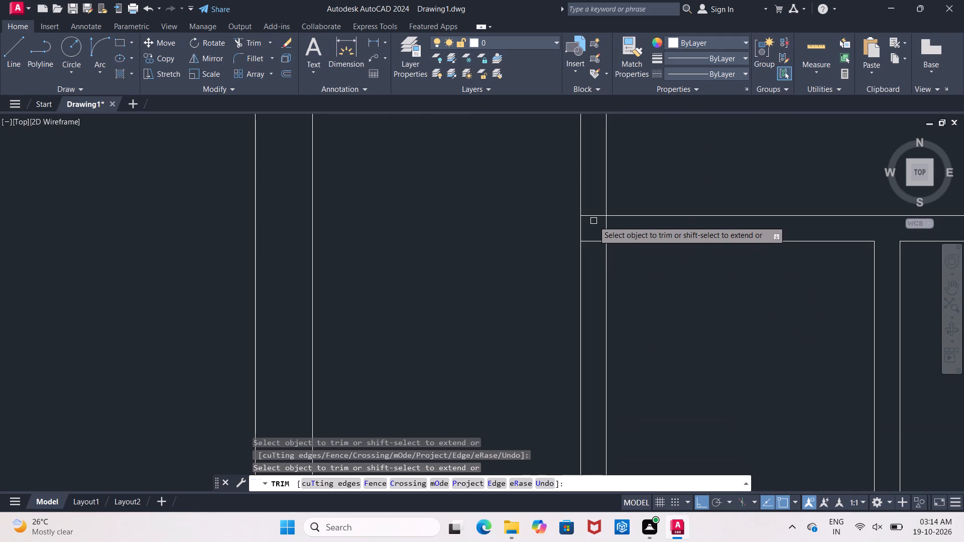
{"action": "left_click", "coordinate": [591, 240]}
{"action": "left_click", "coordinate": [604, 226]}
{"action": "scroll", "coordinate": [604, 226], "scroll_direction": "down", "scroll_amount": 2}
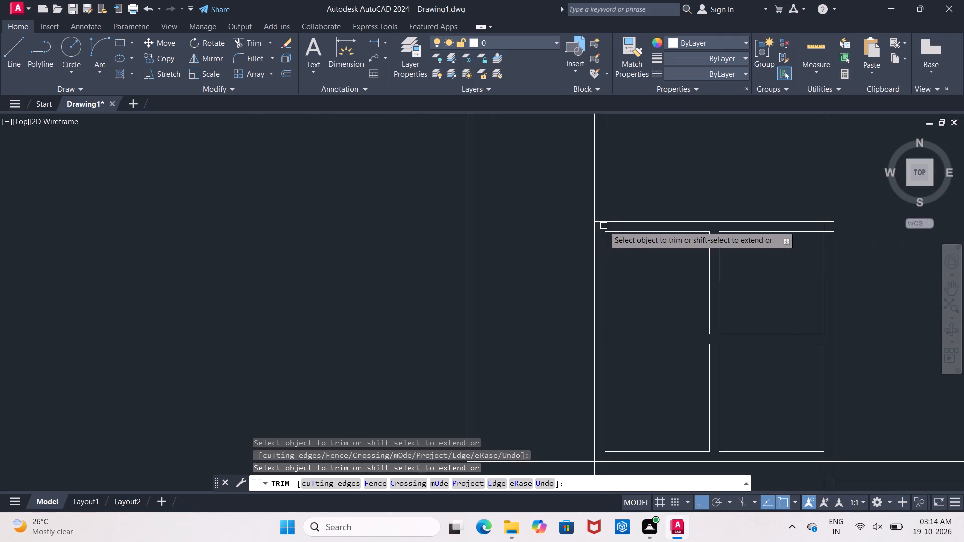
{"action": "middle_click_drag", "start_coordinate": [648, 303], "coordinate": [631, 253]}
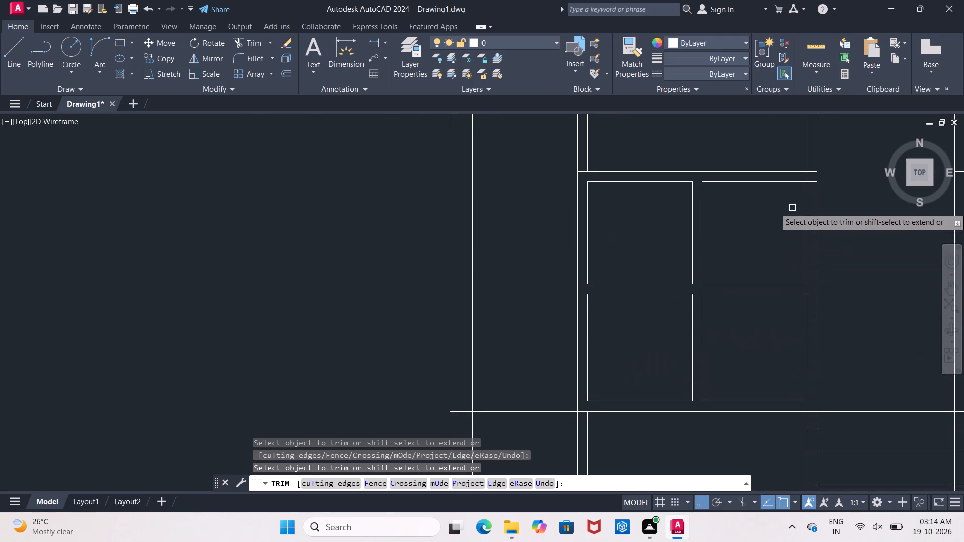
{"action": "middle_click_drag", "start_coordinate": [790, 209], "coordinate": [663, 313]}
{"action": "scroll", "coordinate": [681, 288], "scroll_direction": "up", "scroll_amount": 2}
{"action": "left_click", "coordinate": [681, 286]}
{"action": "left_click", "coordinate": [674, 269]}
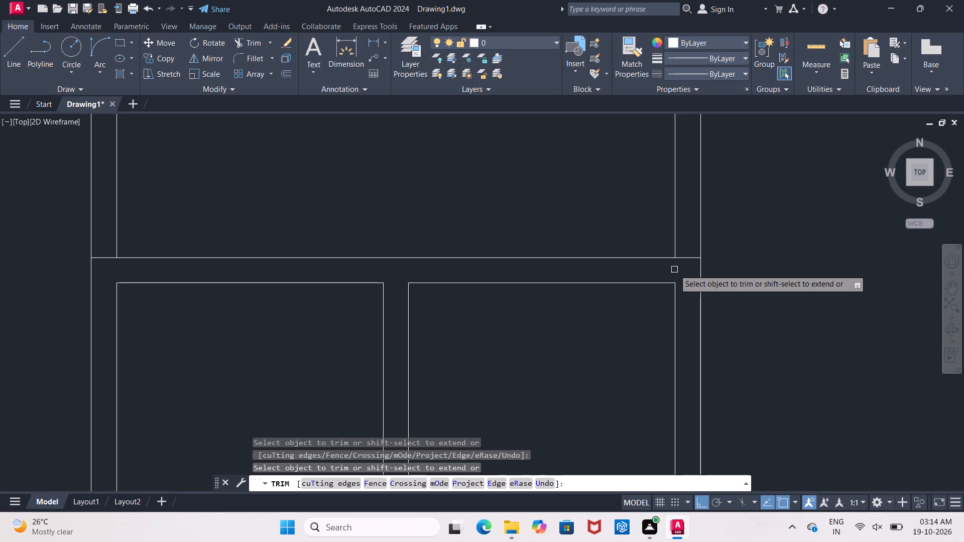
Trim the horizontal sill-level line between the left wall strip and the first-floor window.
{"action": "scroll", "coordinate": [679, 275], "scroll_direction": "down", "scroll_amount": 3}
{"action": "middle_click_drag", "start_coordinate": [628, 230], "coordinate": [628, 265]}
{"action": "scroll", "coordinate": [628, 265], "scroll_direction": "down", "scroll_amount": 2}
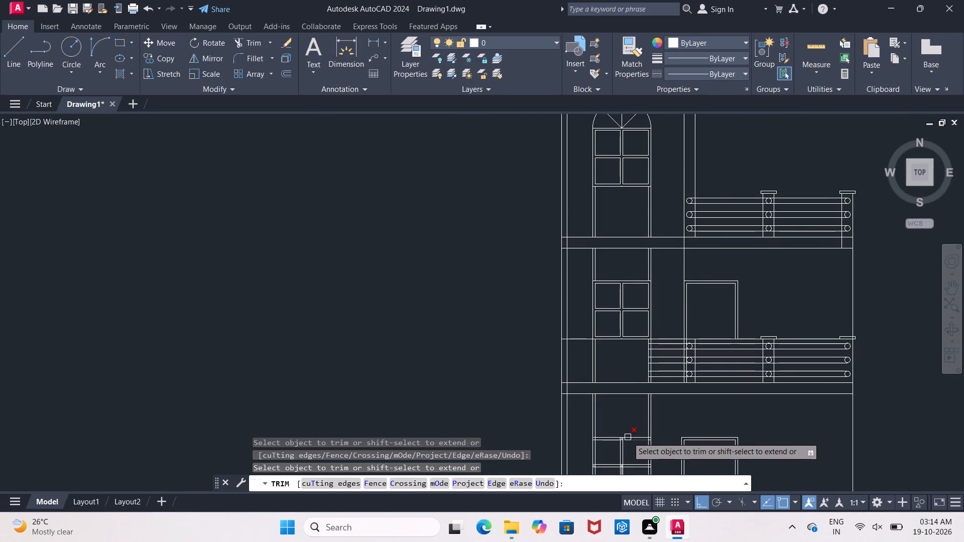
{"action": "left_click", "coordinate": [578, 342]}
{"action": "key", "text": "Escape"}
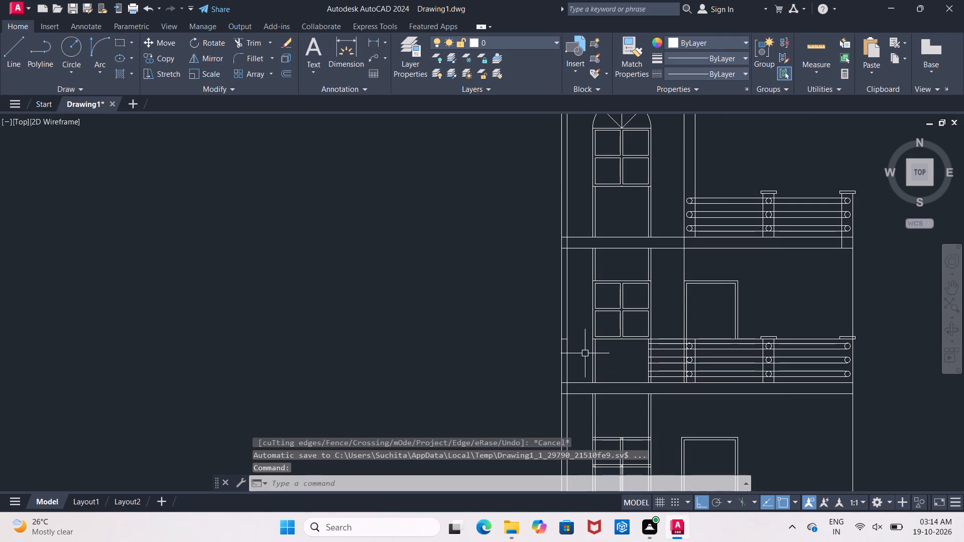
Trim the outer left window line below the first-floor window and erase the inner line beside it.
{"action": "scroll", "coordinate": [587, 356], "scroll_direction": "up", "scroll_amount": 2}
{"action": "left_click", "coordinate": [595, 361]}
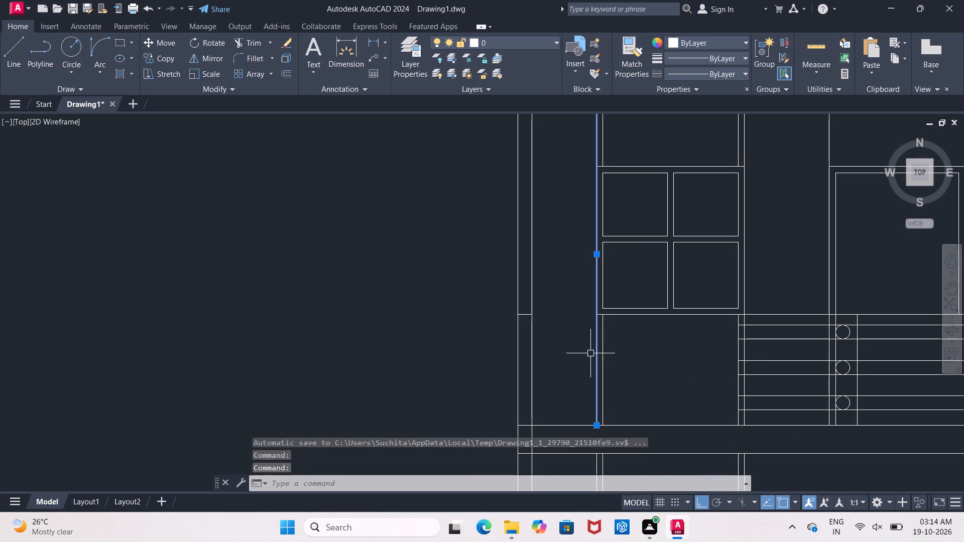
{"action": "key", "text": "Escape"}
{"action": "type", "text": "tr"}
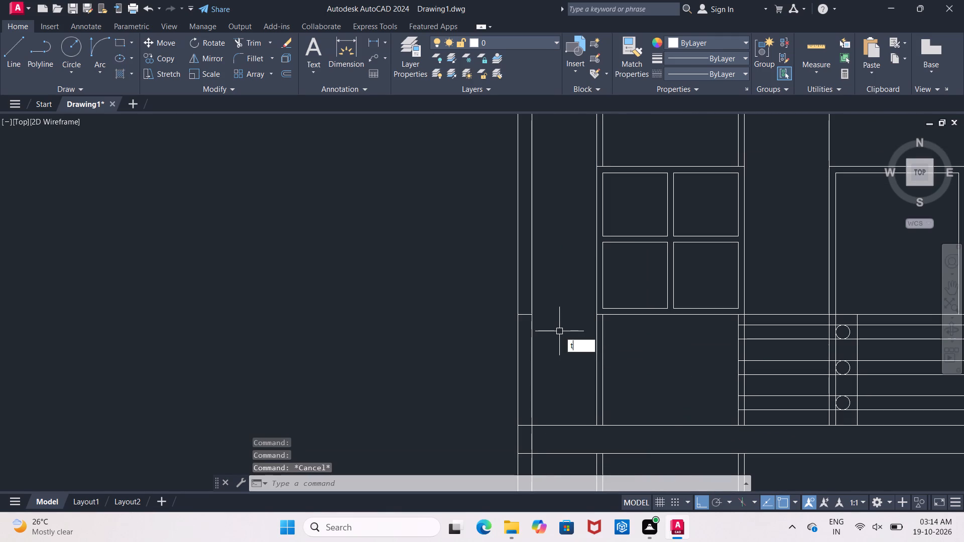
{"action": "key", "text": "space"}
{"action": "key", "text": "space"}
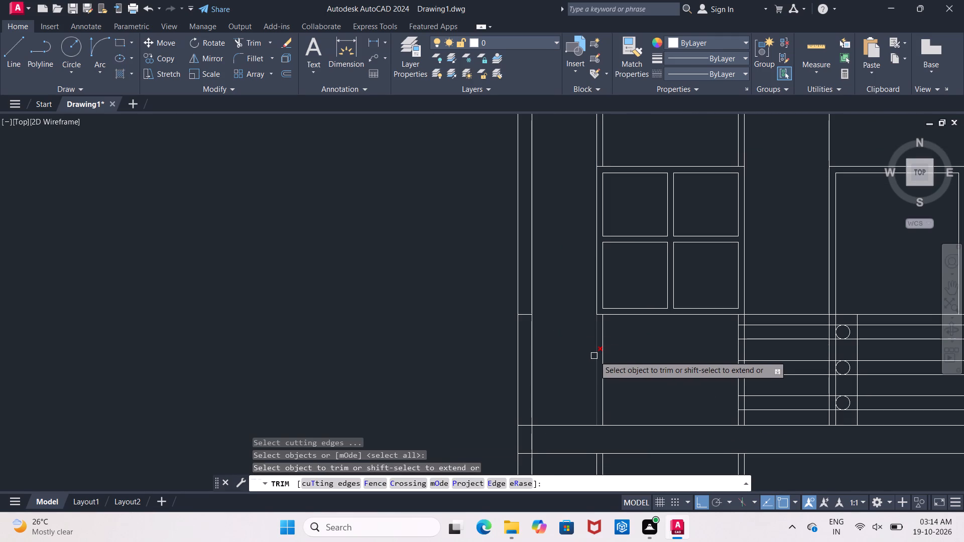
{"action": "left_click", "coordinate": [594, 356]}
{"action": "key", "text": "Escape"}
{"action": "left_click", "coordinate": [600, 356]}
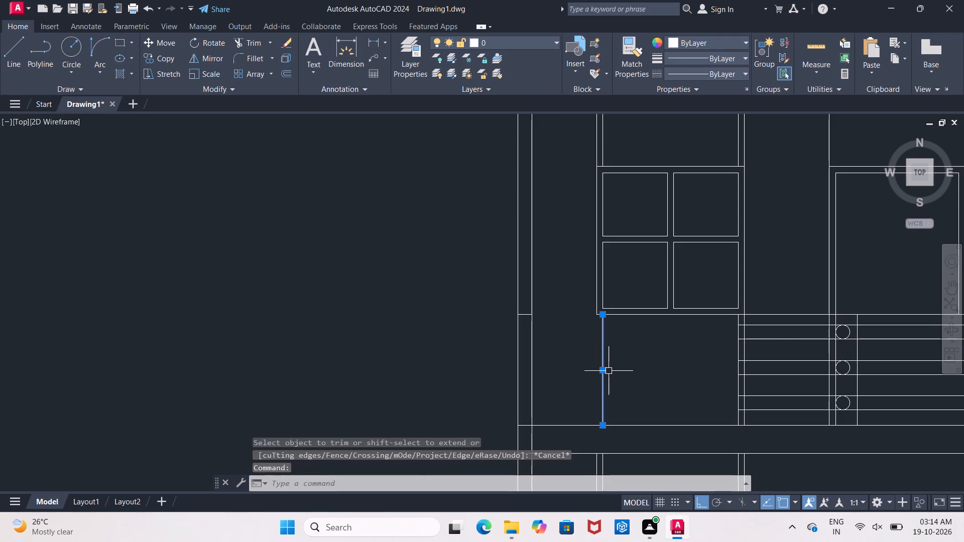
{"action": "key", "text": "Delete"}
Erase the inner left and right vertical lines between the first-floor window's top and the band above.
{"action": "scroll", "coordinate": [609, 365], "scroll_direction": "down", "scroll_amount": 2}
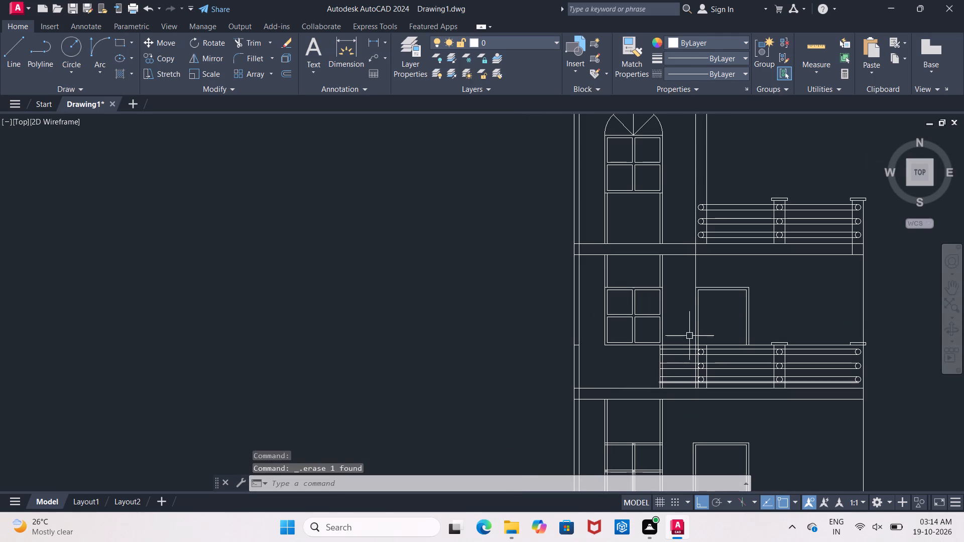
{"action": "middle_click_drag", "start_coordinate": [688, 319], "coordinate": [680, 297]}
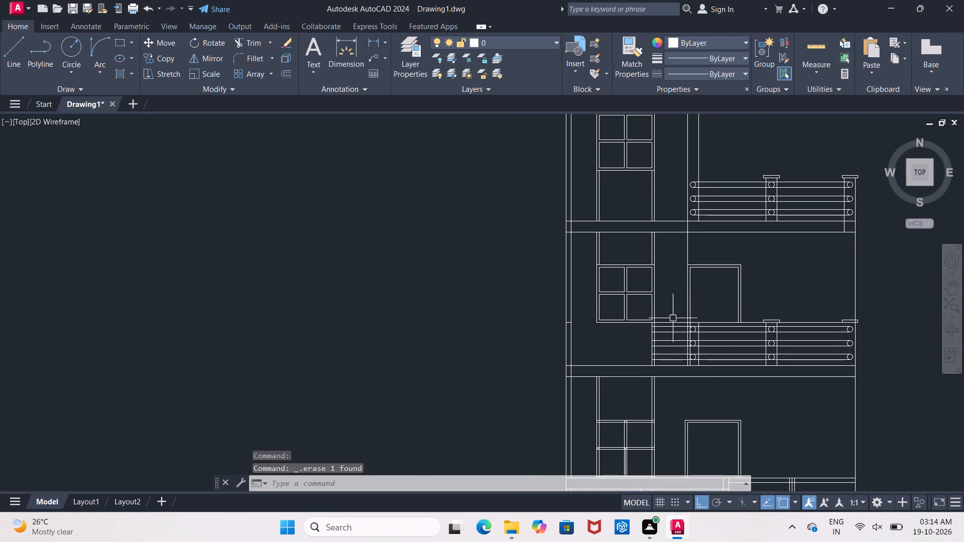
{"action": "scroll", "coordinate": [668, 317], "scroll_direction": "up", "scroll_amount": 3}
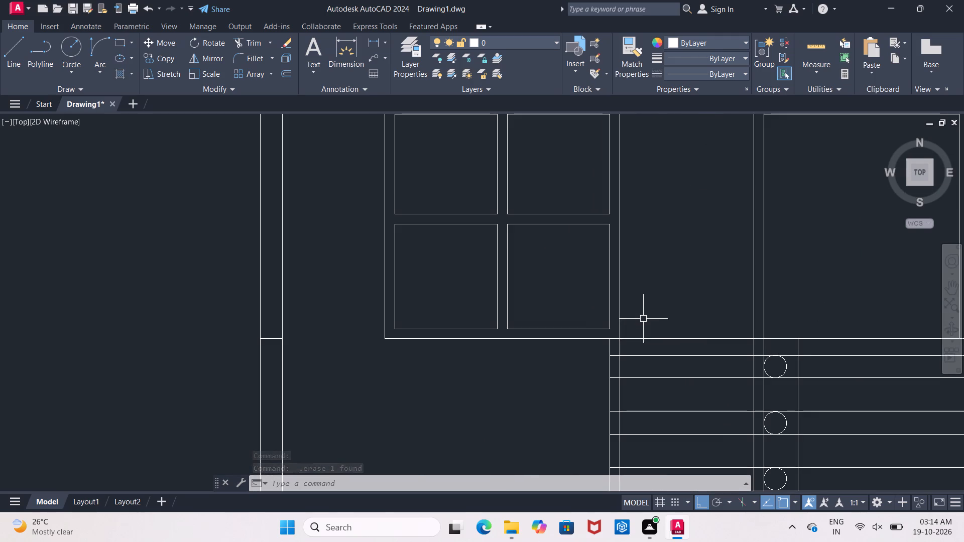
{"action": "scroll", "coordinate": [645, 319], "scroll_direction": "down", "scroll_amount": 2}
{"action": "middle_click_drag", "start_coordinate": [645, 293], "coordinate": [640, 350]}
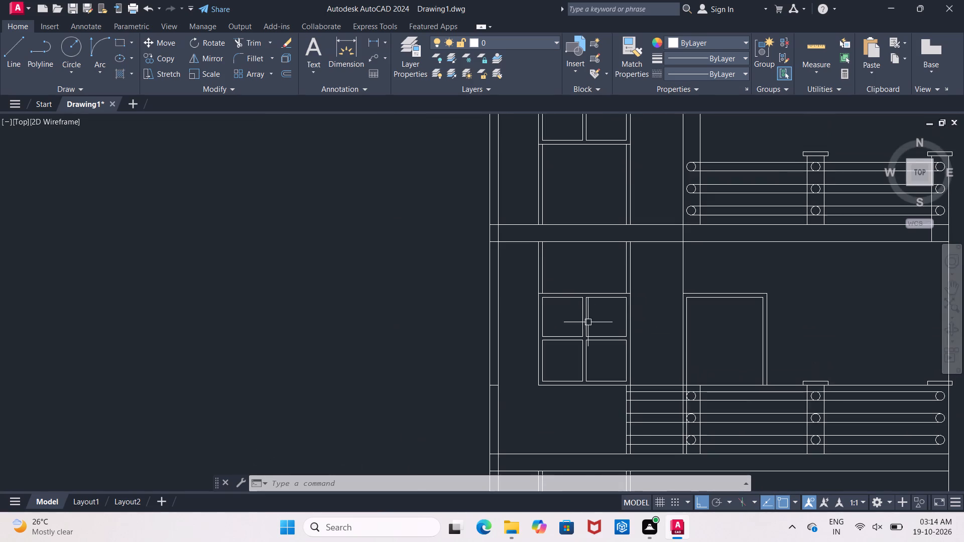
{"action": "scroll", "coordinate": [555, 269], "scroll_direction": "up", "scroll_amount": 1}
{"action": "left_click", "coordinate": [533, 260]}
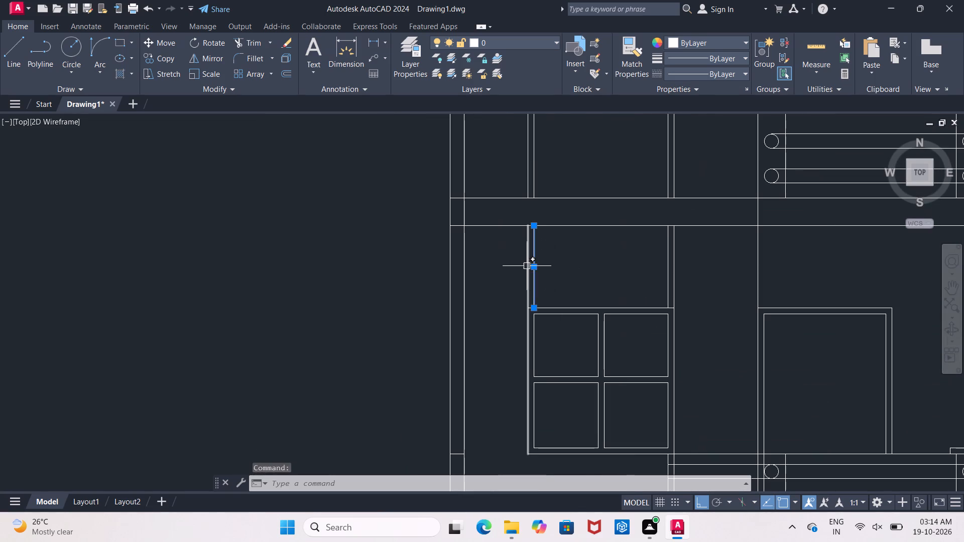
{"action": "left_click", "coordinate": [666, 275]}
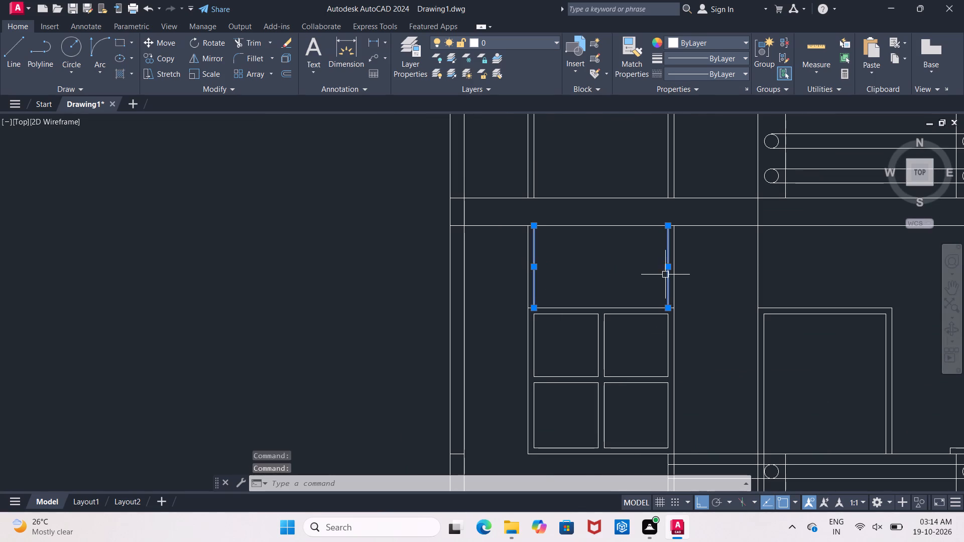
{"action": "key", "text": "Delete"}
Remove the outer left vertical line between the first-floor window's top and the band above.
{"action": "type", "text": "tr"}
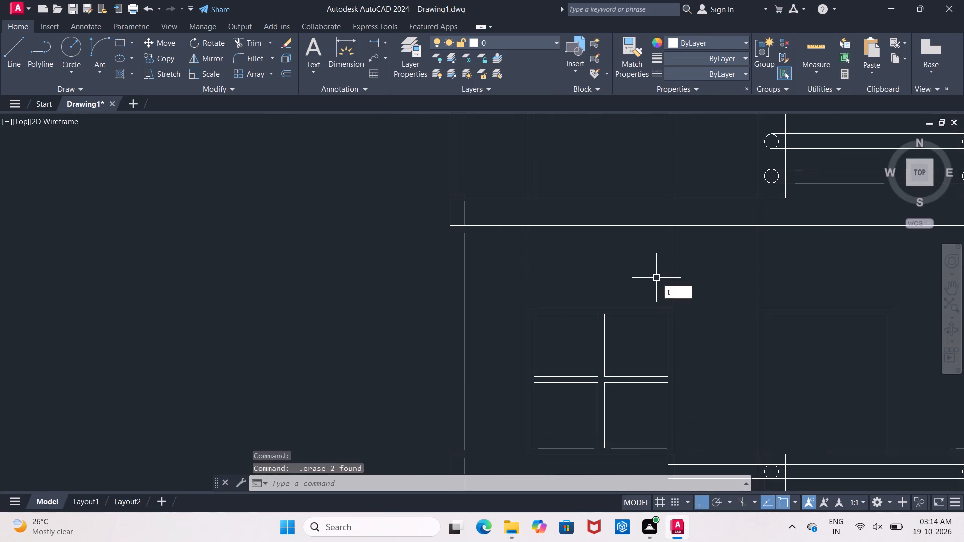
{"action": "key", "text": "space"}
{"action": "key", "text": "space"}
{"action": "left_click", "coordinate": [530, 284]}
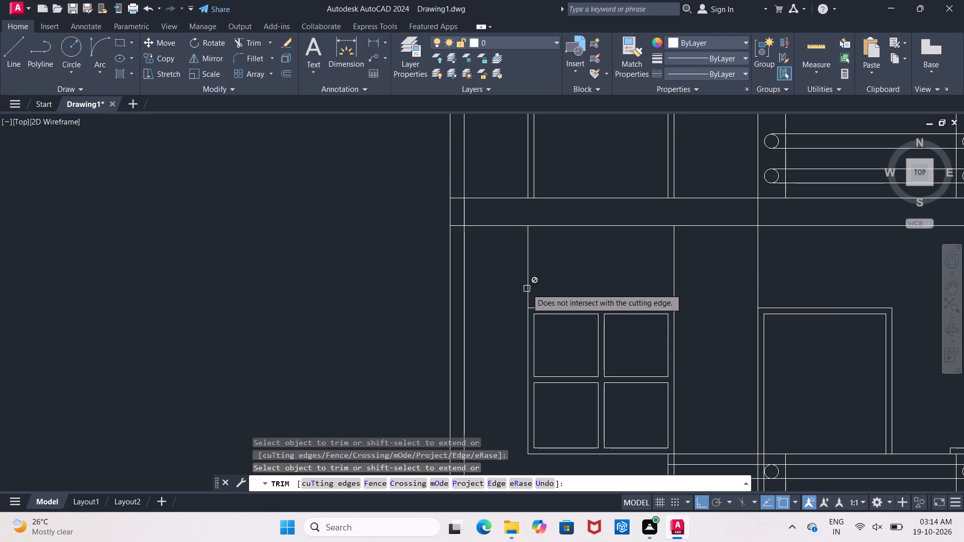
{"action": "left_click", "coordinate": [526, 289]}
{"action": "left_click", "coordinate": [529, 289]}
{"action": "left_click_drag", "start_coordinate": [509, 270], "coordinate": [514, 271]}
{"action": "left_click", "coordinate": [563, 277]}
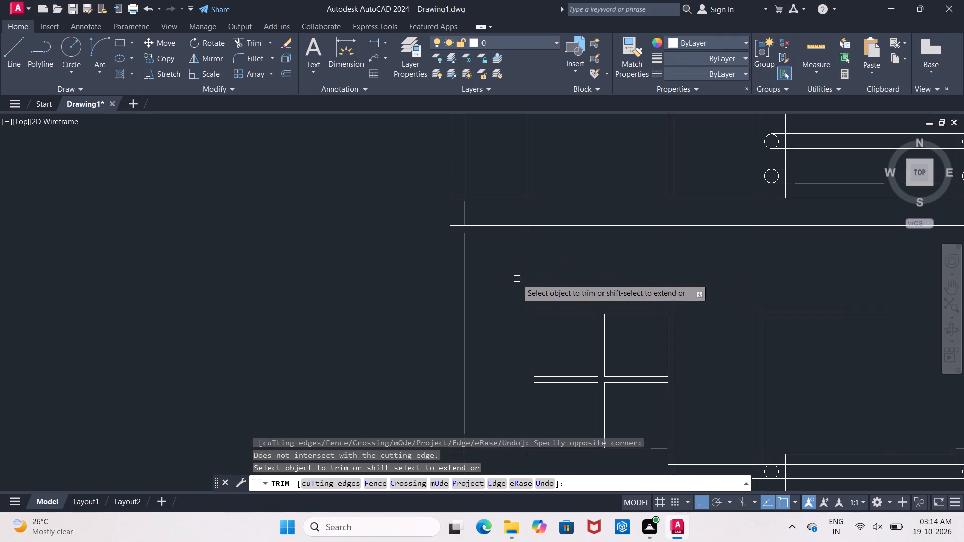
{"action": "key", "text": "Escape"}
{"action": "left_click", "coordinate": [526, 275]}
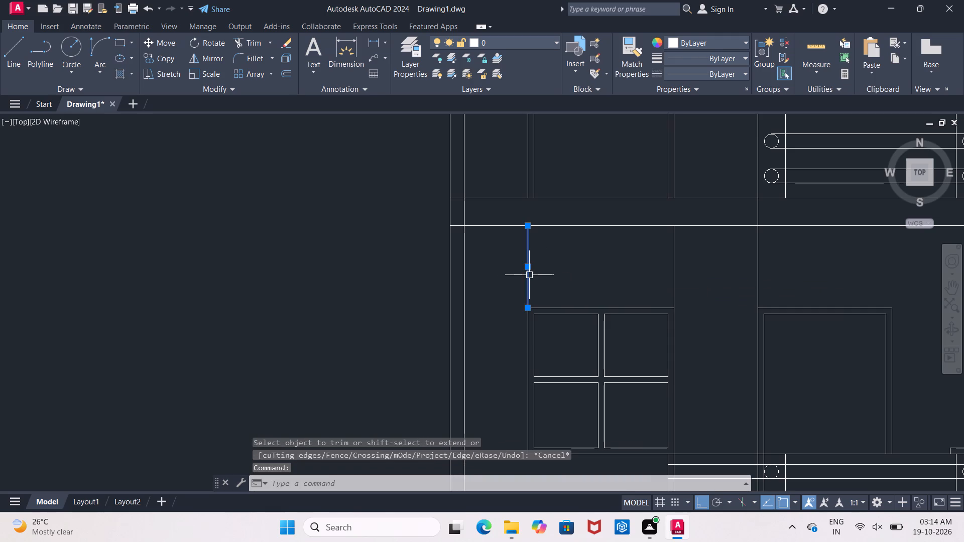
{"action": "key", "text": "Delete"}
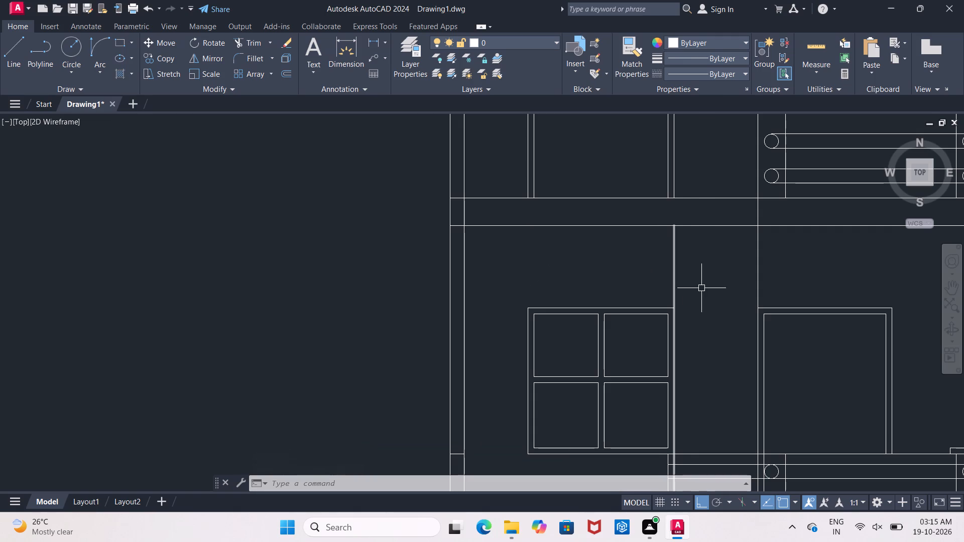
Remove the outer right vertical line between the first-floor window's top and the band above.
{"action": "type", "text": "tr"}
{"action": "key", "text": "space"}
{"action": "key", "text": "space"}
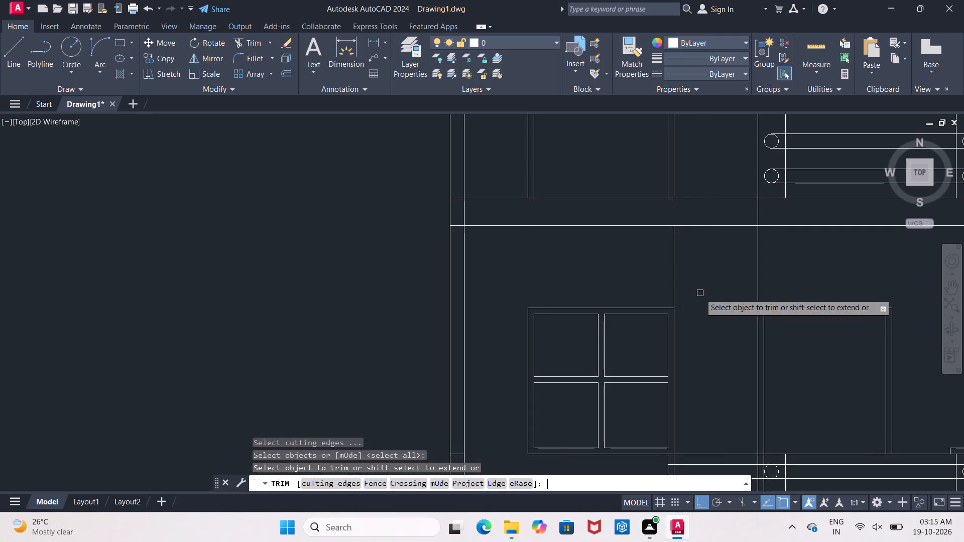
{"action": "left_click", "coordinate": [670, 289]}
{"action": "left_click", "coordinate": [677, 289]}
{"action": "triple_click", "coordinate": [674, 289]}
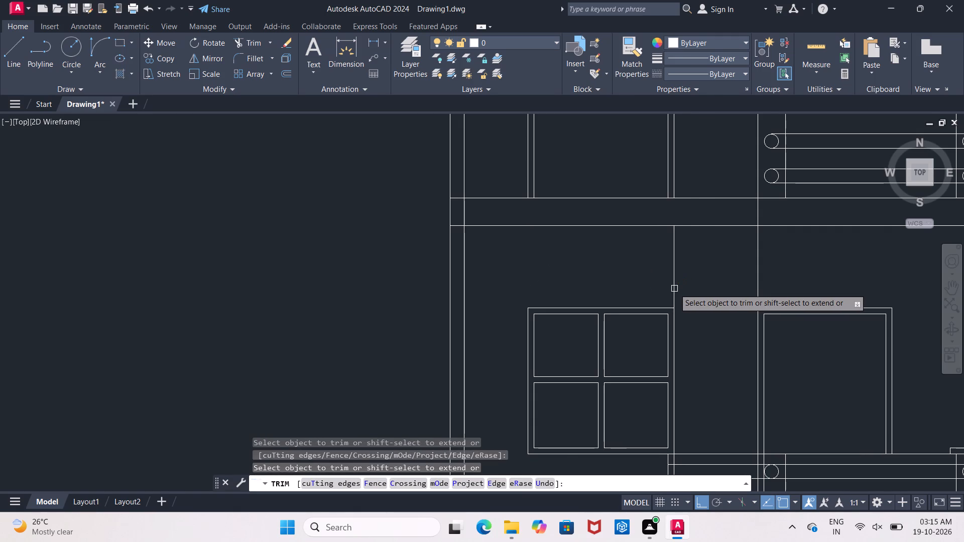
{"action": "double_click", "coordinate": [673, 291]}
{"action": "left_click", "coordinate": [673, 287]}
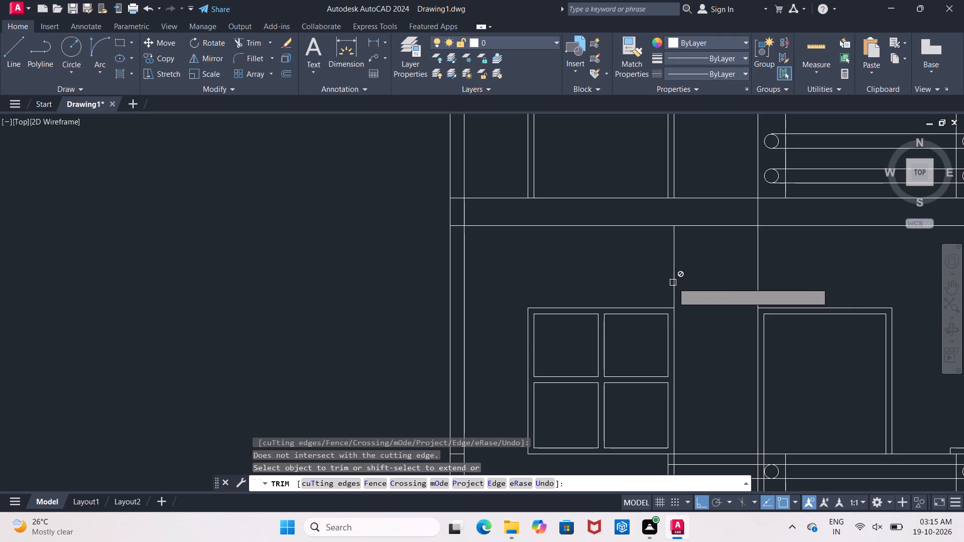
{"action": "key", "text": "Escape"}
{"action": "left_click", "coordinate": [673, 284]}
{"action": "key", "text": "Delete"}
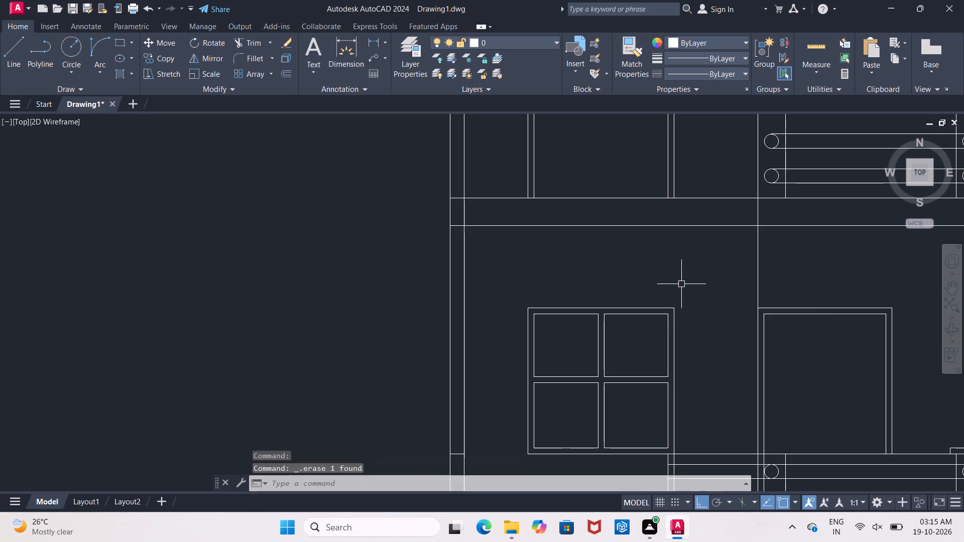
Erase the leftover centre line inside the lower vertical mullion of the ground-floor window.
{"action": "scroll", "coordinate": [681, 284], "scroll_direction": "down", "scroll_amount": 3}
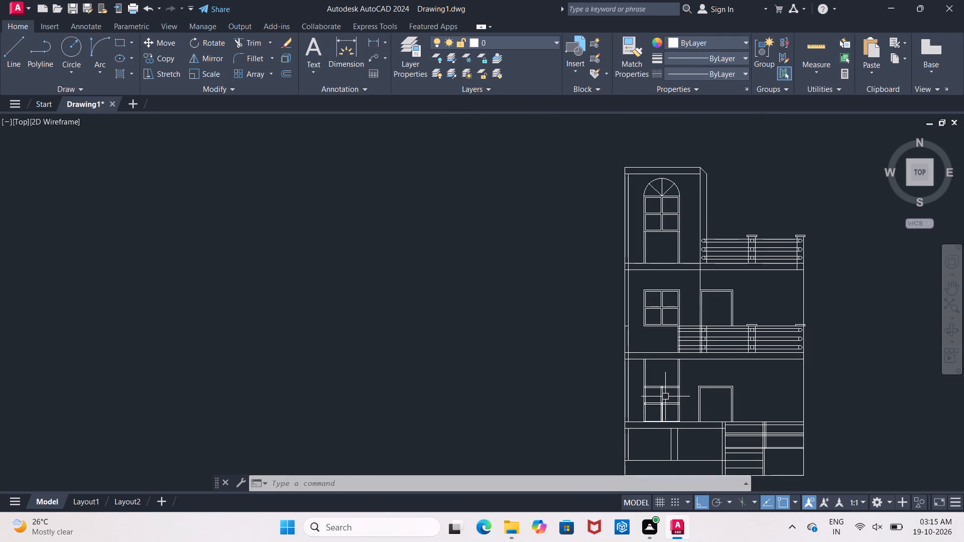
{"action": "scroll", "coordinate": [659, 382], "scroll_direction": "up", "scroll_amount": 2}
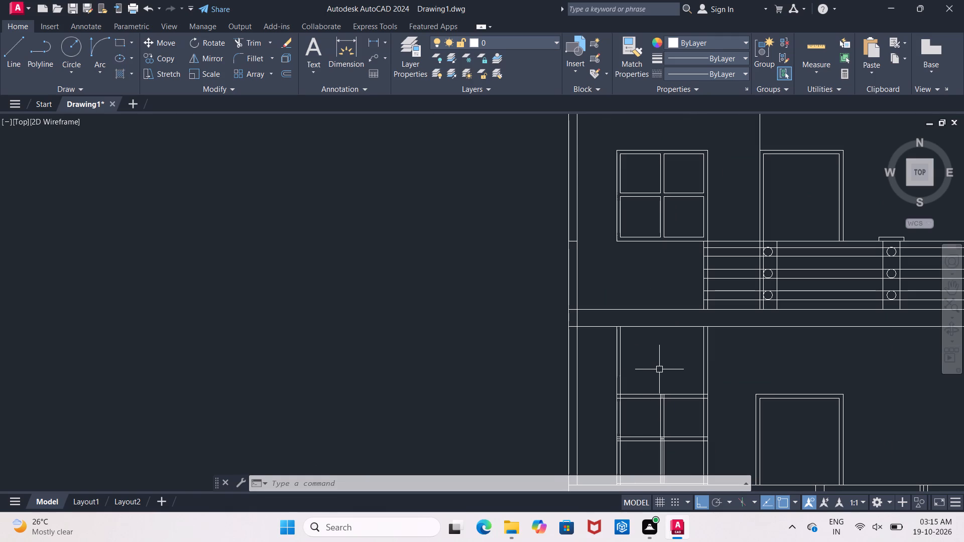
{"action": "key", "text": "t"}
{"action": "key", "text": "Escape"}
{"action": "scroll", "coordinate": [671, 424], "scroll_direction": "up", "scroll_amount": 2}
{"action": "middle_click_drag", "start_coordinate": [663, 356], "coordinate": [660, 305]}
{"action": "middle_click_drag", "start_coordinate": [667, 425], "coordinate": [670, 261]}
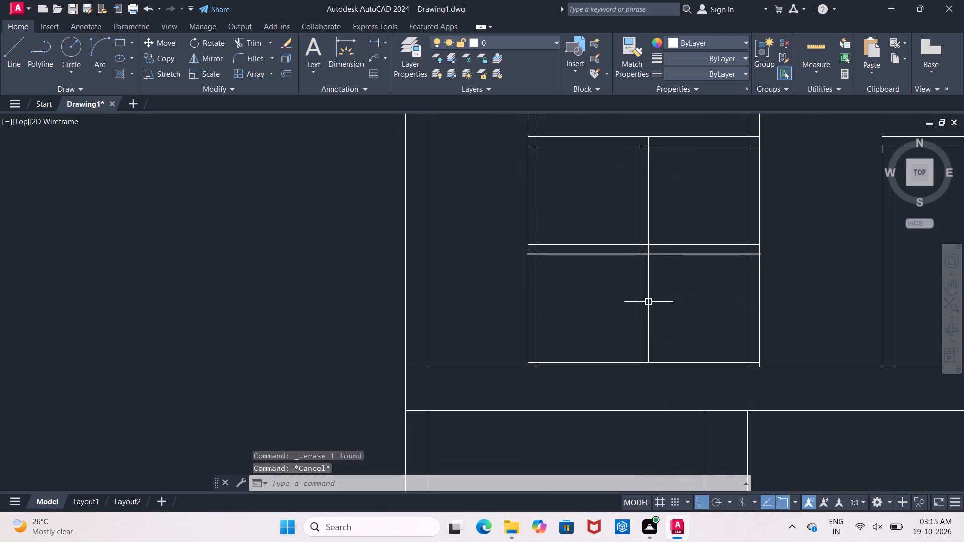
{"action": "left_click", "coordinate": [643, 310]}
{"action": "key", "text": "Delete"}
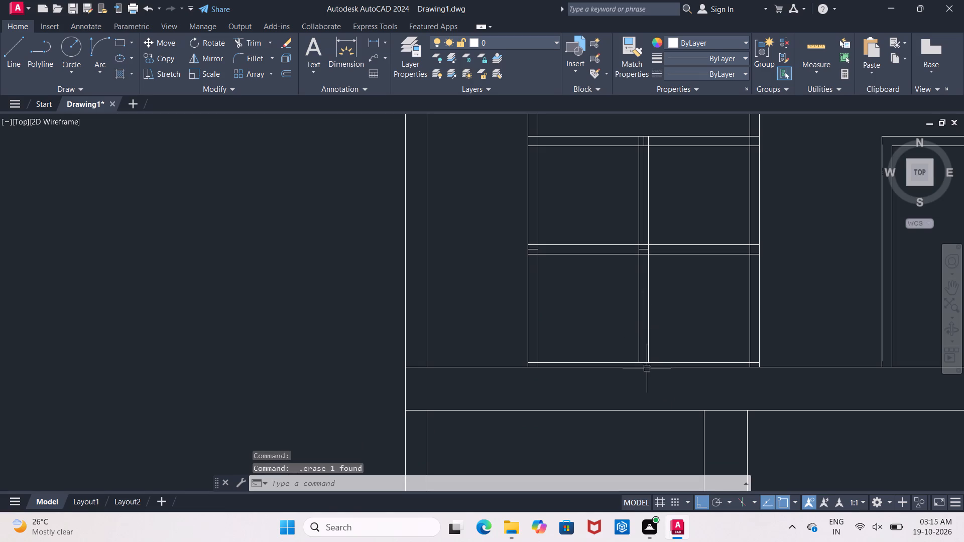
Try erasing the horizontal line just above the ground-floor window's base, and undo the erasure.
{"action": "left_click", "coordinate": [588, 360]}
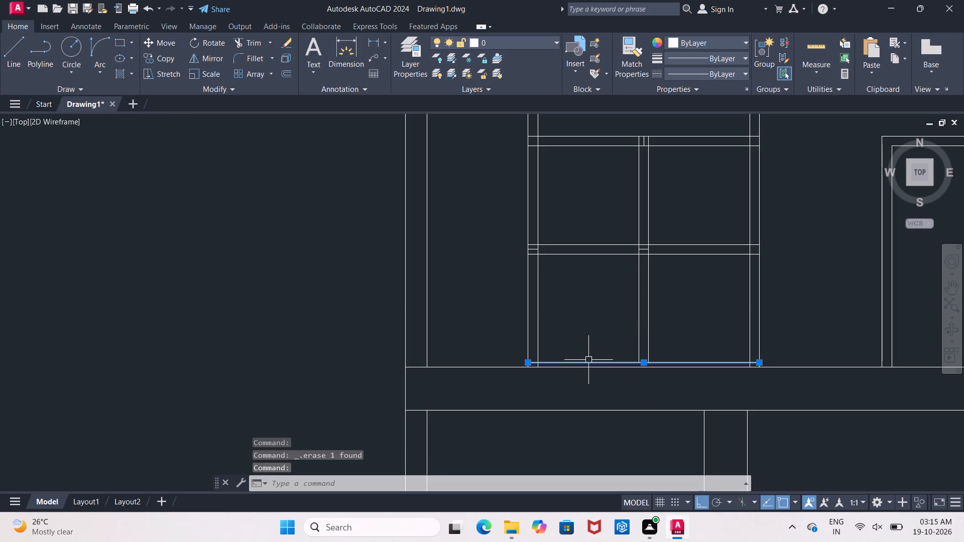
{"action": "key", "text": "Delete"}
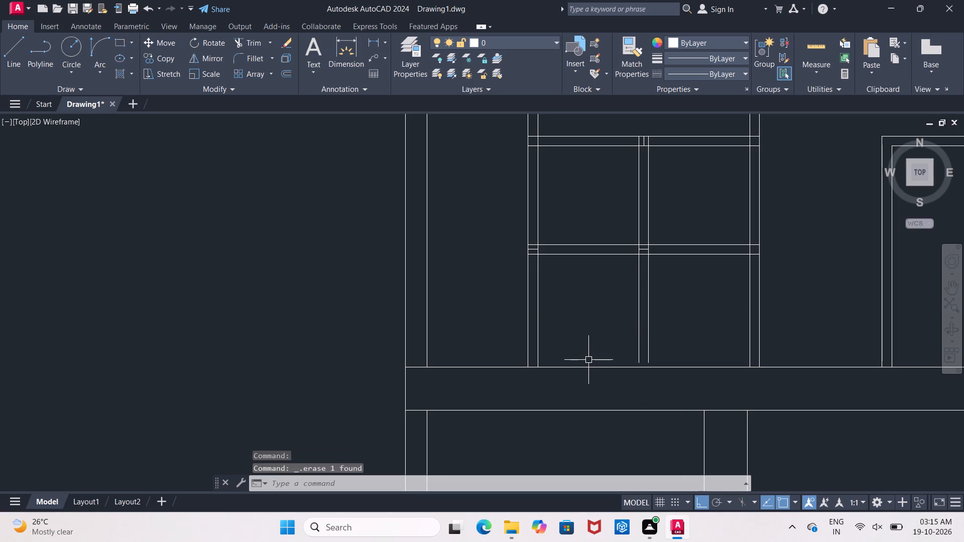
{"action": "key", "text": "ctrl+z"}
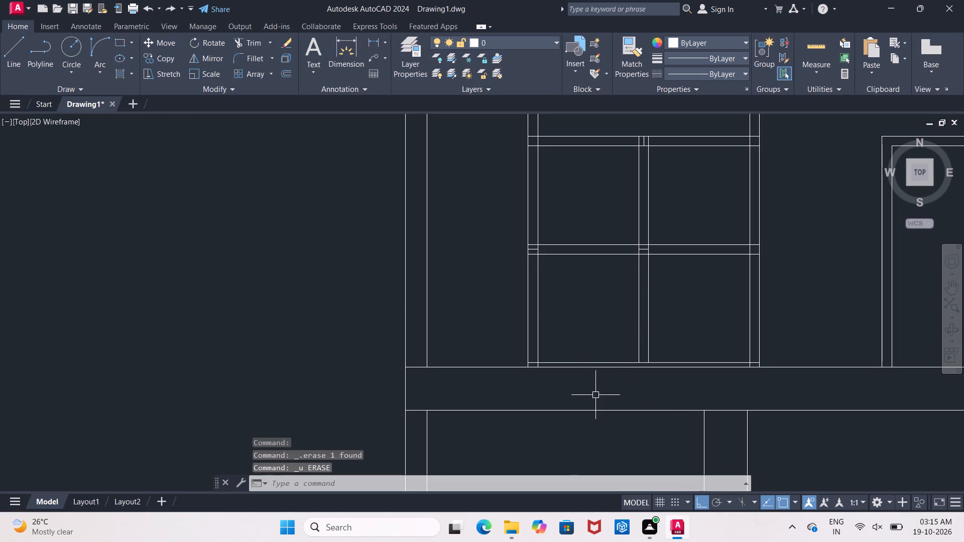
Erase the horizontal line just above the ground-floor window's base.
{"action": "scroll", "coordinate": [596, 390], "scroll_direction": "down", "scroll_amount": 3}
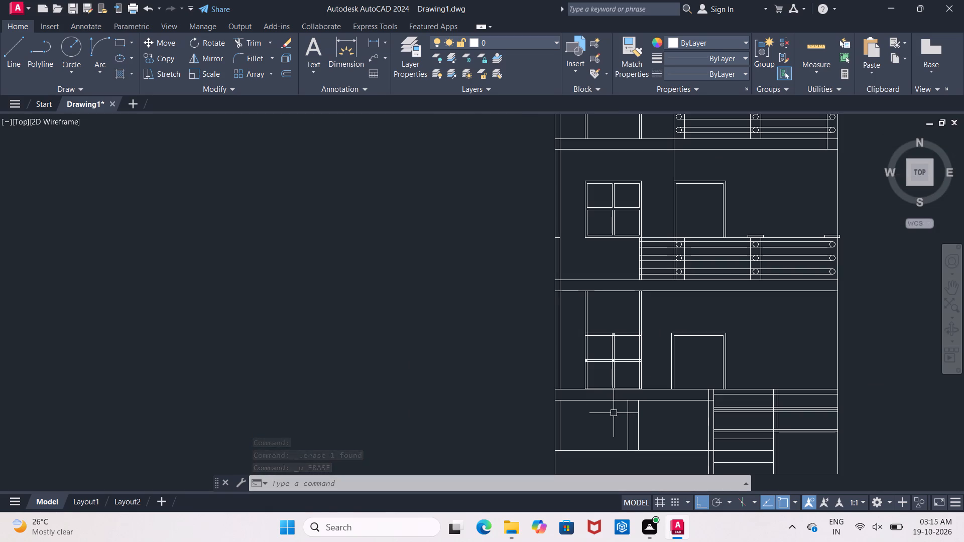
{"action": "scroll", "coordinate": [614, 413], "scroll_direction": "up", "scroll_amount": 4}
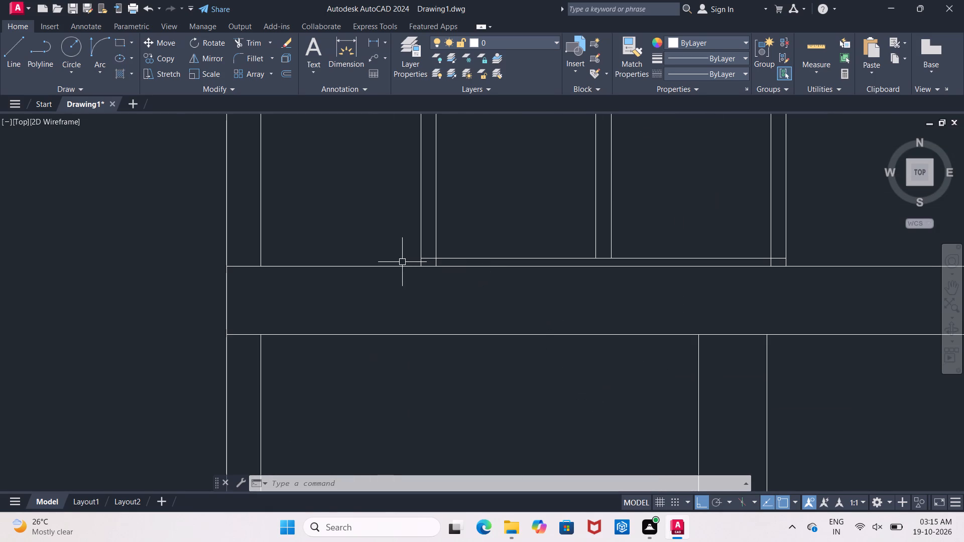
{"action": "scroll", "coordinate": [402, 262], "scroll_direction": "up", "scroll_amount": 3}
{"action": "left_click", "coordinate": [560, 244]}
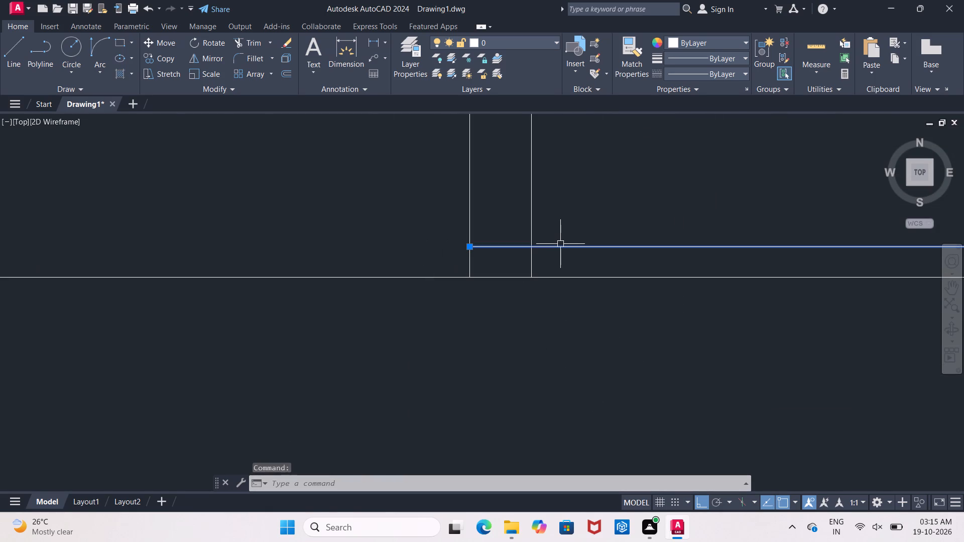
{"action": "key", "text": "Delete"}
{"action": "scroll", "coordinate": [562, 262], "scroll_direction": "down", "scroll_amount": 3}
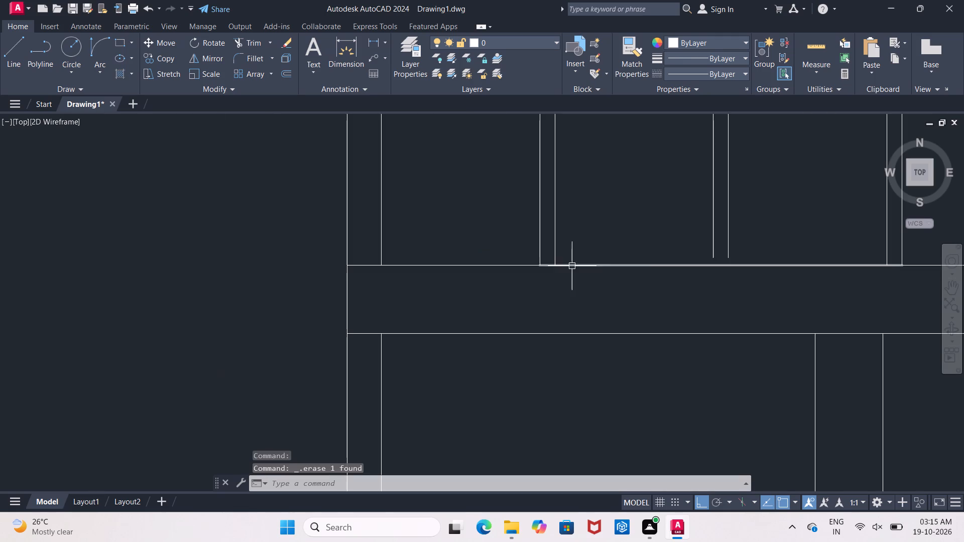
Draw a short horizontal line closing the bottom end of the ground-floor window's vertical mullion.
{"action": "middle_click_drag", "start_coordinate": [669, 248], "coordinate": [534, 322]}
{"action": "scroll", "coordinate": [542, 325], "scroll_direction": "up", "scroll_amount": 1}
{"action": "key", "text": "Escape"}
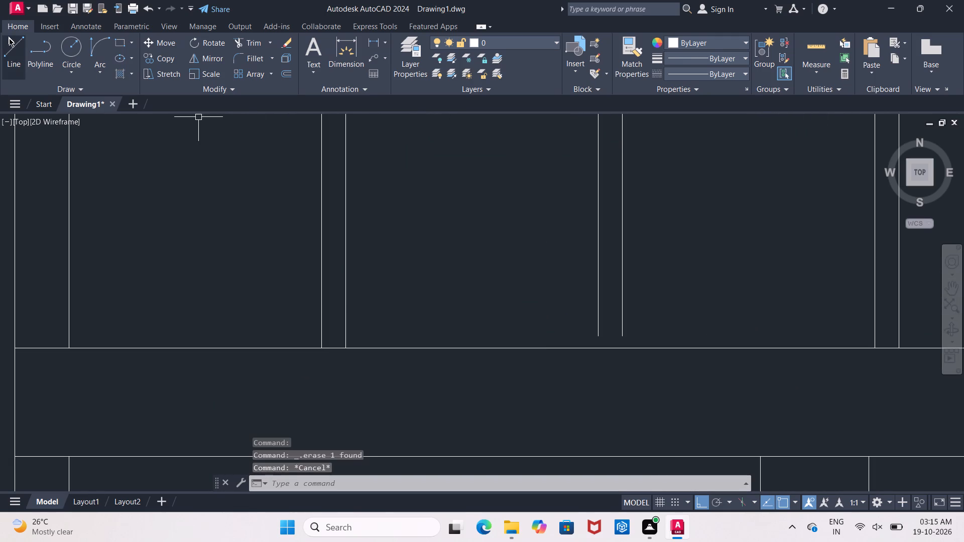
{"action": "left_click", "coordinate": [10, 39]}
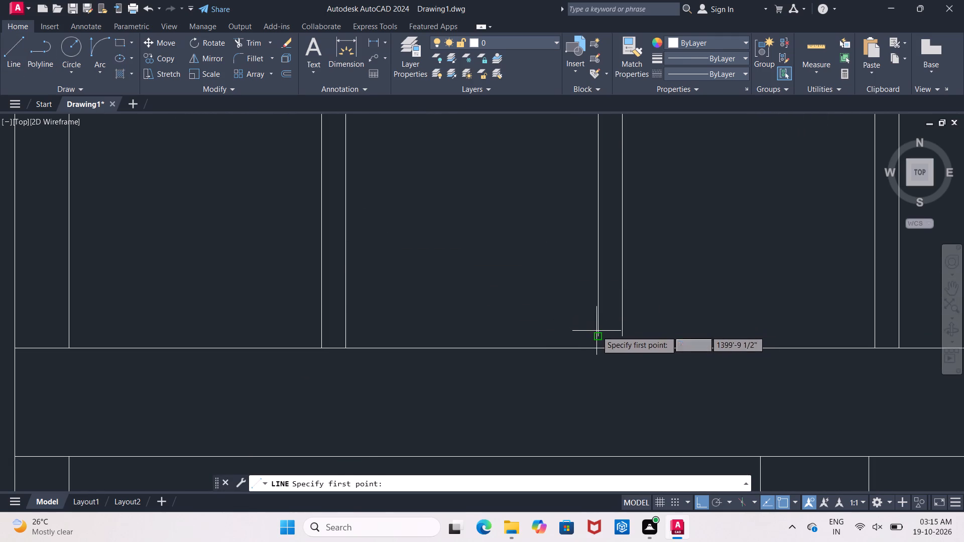
{"action": "left_click", "coordinate": [598, 335]}
{"action": "left_click", "coordinate": [620, 337]}
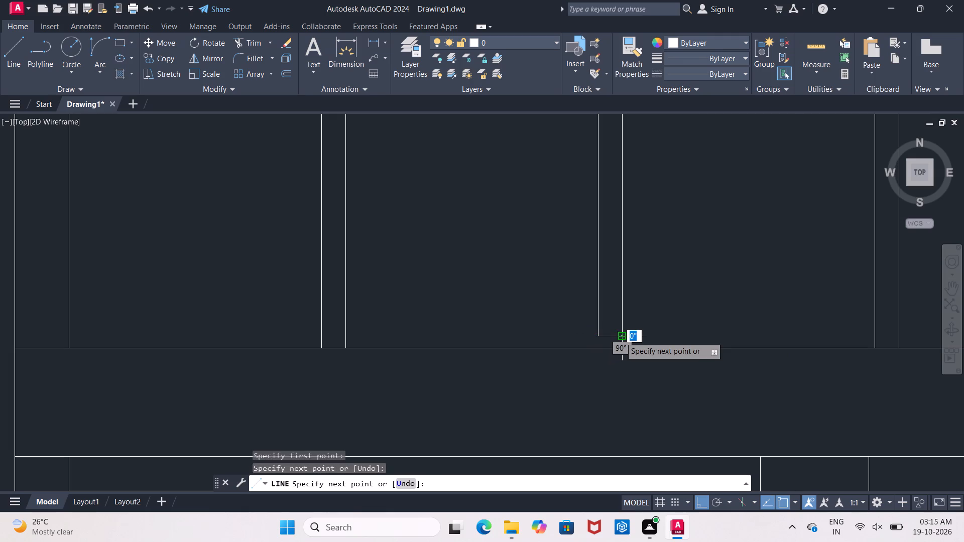
{"action": "key", "text": "Escape"}
Trim the overlapping lines where the ground-floor window's middle rail meets the left side frame.
{"action": "scroll", "coordinate": [621, 334], "scroll_direction": "down", "scroll_amount": 4}
{"action": "middle_click_drag", "start_coordinate": [646, 371], "coordinate": [646, 372]}
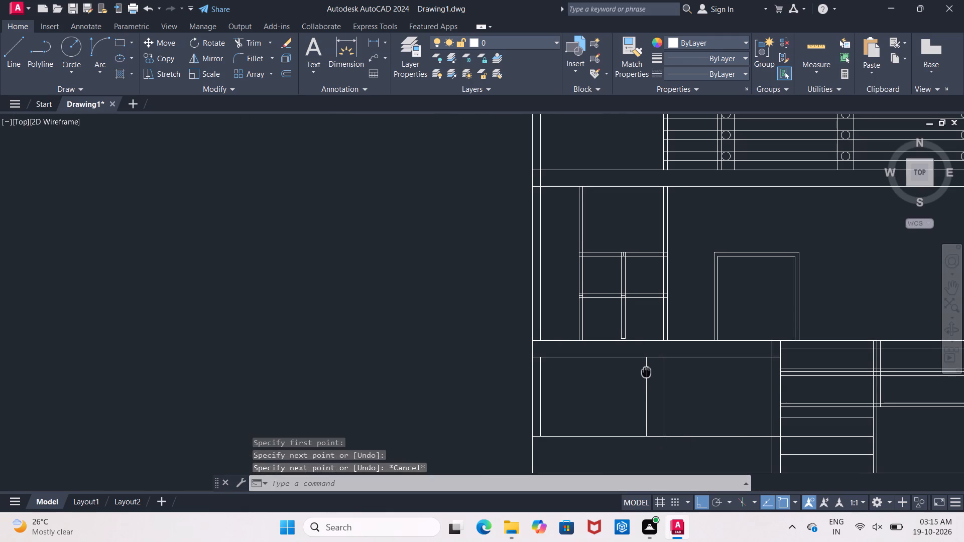
{"action": "middle_click_drag", "start_coordinate": [646, 372], "coordinate": [638, 384]}
{"action": "scroll", "coordinate": [608, 329], "scroll_direction": "up", "scroll_amount": 1}
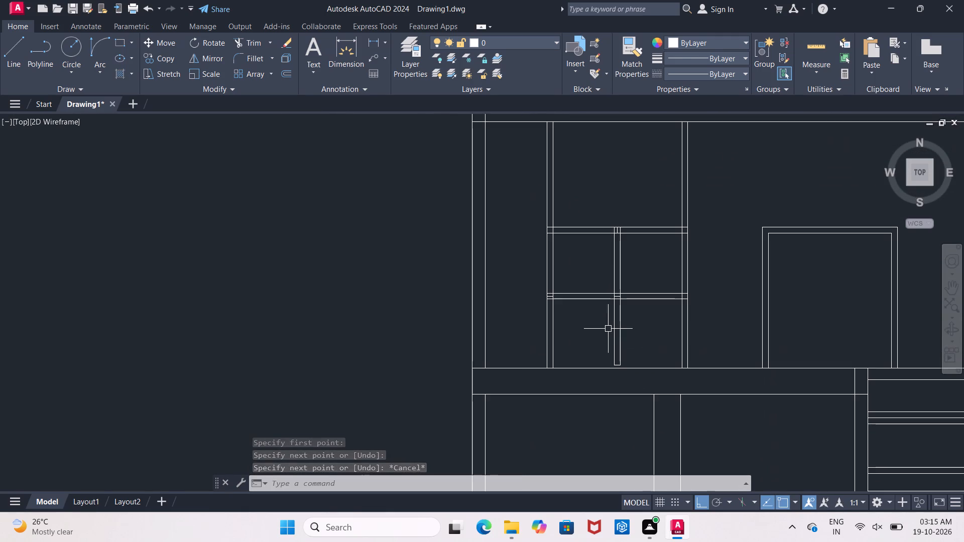
{"action": "scroll", "coordinate": [599, 322], "scroll_direction": "up", "scroll_amount": 1}
{"action": "middle_click_drag", "start_coordinate": [598, 322], "coordinate": [563, 374]}
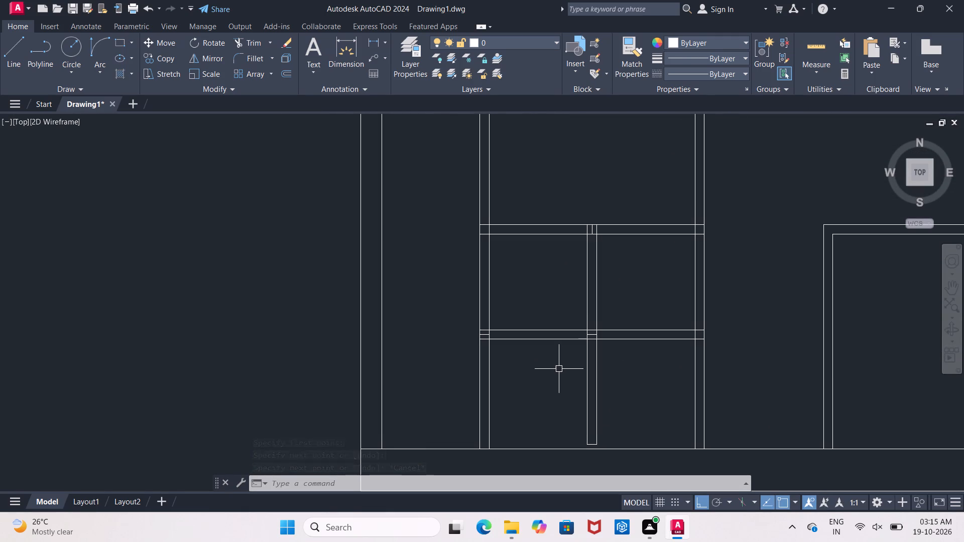
{"action": "key", "text": "Escape"}
{"action": "type", "text": "tr"}
{"action": "key", "text": "space"}
{"action": "key", "text": "space"}
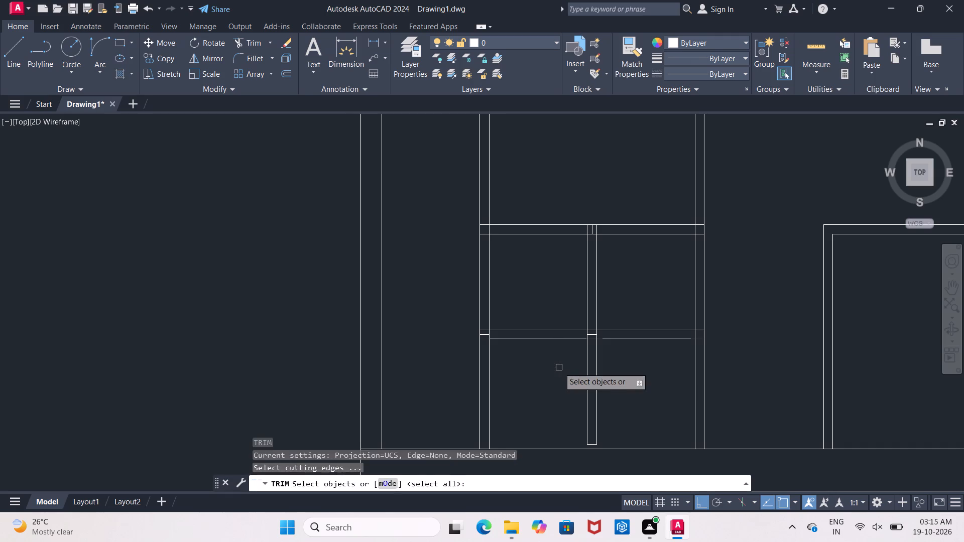
{"action": "scroll", "coordinate": [484, 331], "scroll_direction": "up", "scroll_amount": 2}
{"action": "left_click", "coordinate": [482, 355]}
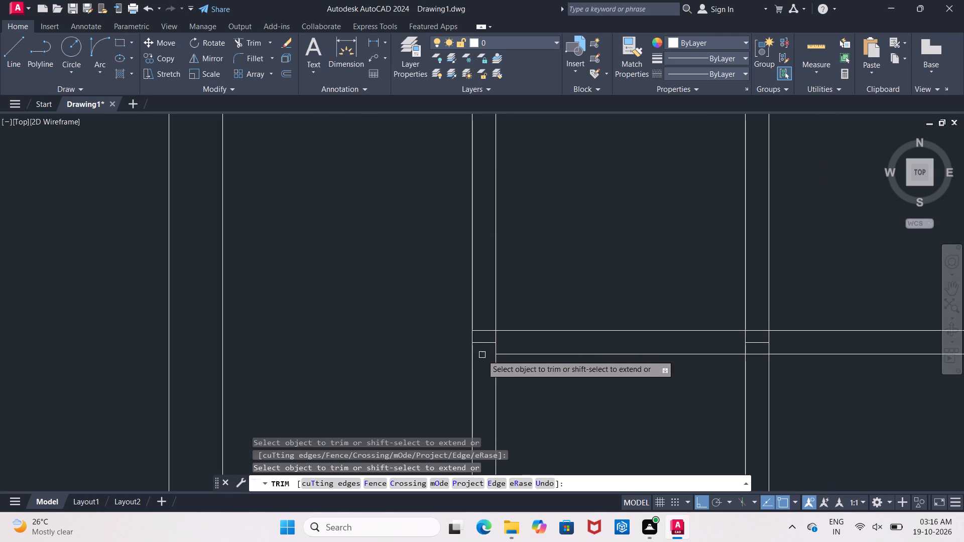
{"action": "left_click", "coordinate": [483, 328]}
{"action": "left_click", "coordinate": [495, 336]}
{"action": "left_click", "coordinate": [495, 347]}
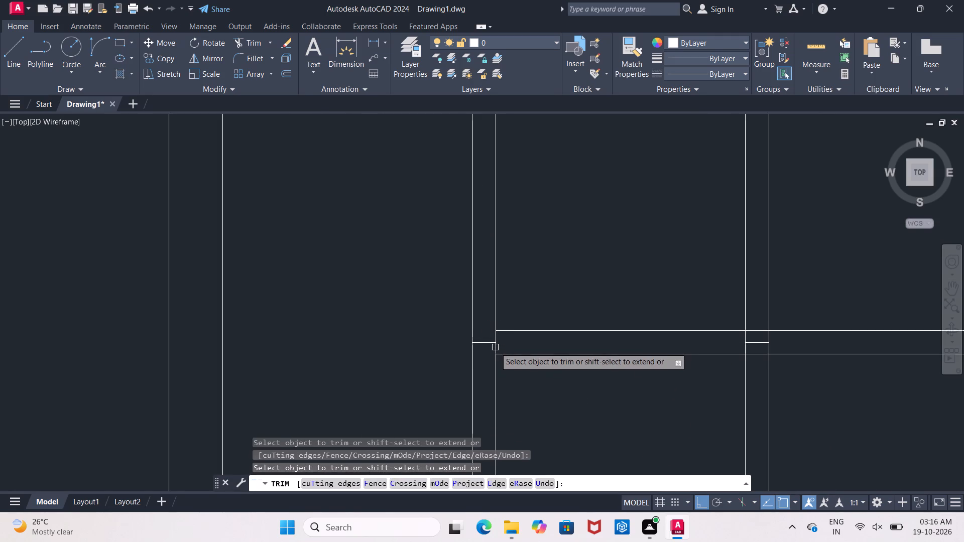
{"action": "scroll", "coordinate": [500, 350], "scroll_direction": "up", "scroll_amount": 2}
{"action": "left_click", "coordinate": [486, 346]}
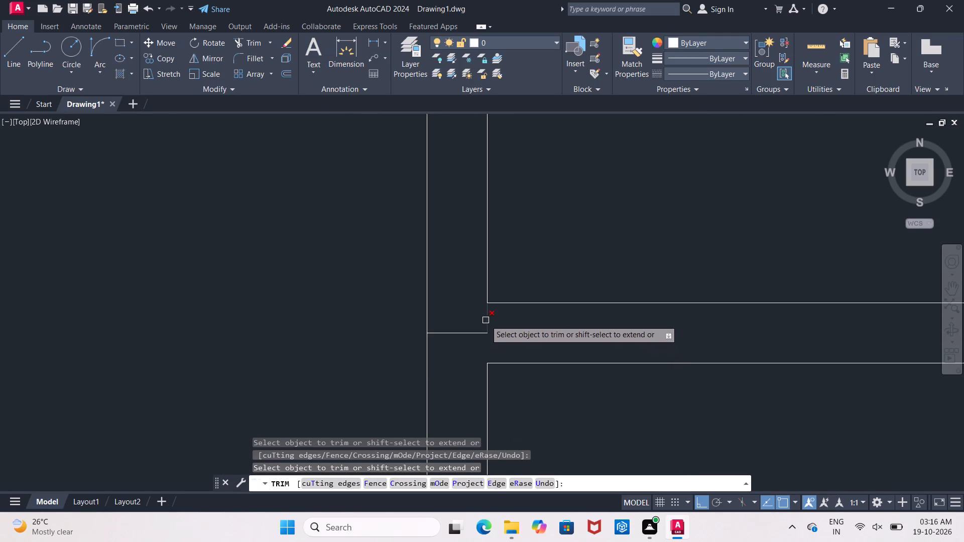
{"action": "left_click", "coordinate": [485, 320]}
Trim the overlapping inner frame lines at the ground-floor window's top-left corner.
{"action": "scroll", "coordinate": [487, 323], "scroll_direction": "down", "scroll_amount": 6}
{"action": "scroll", "coordinate": [487, 279], "scroll_direction": "up", "scroll_amount": 4}
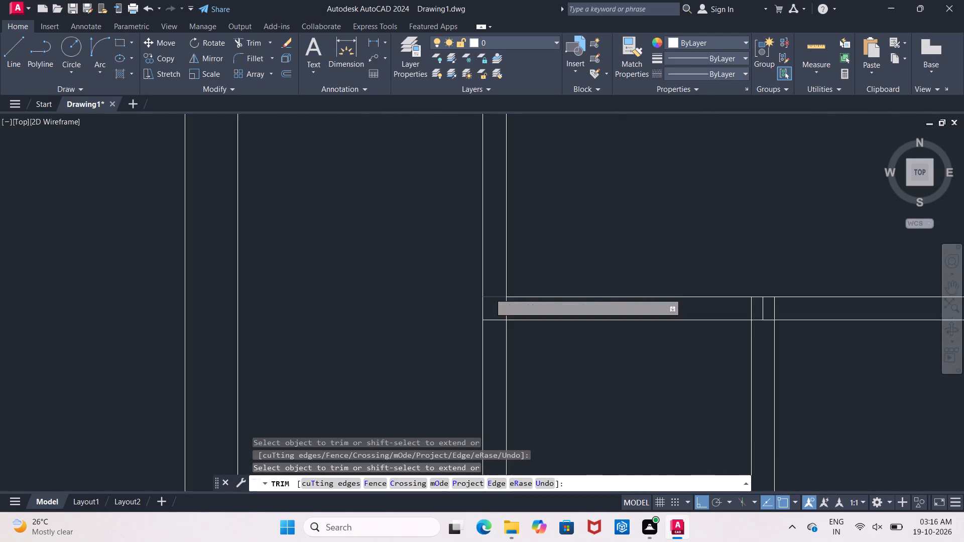
{"action": "scroll", "coordinate": [490, 293], "scroll_direction": "up", "scroll_amount": 1}
{"action": "left_click", "coordinate": [498, 332]}
{"action": "left_click", "coordinate": [499, 339]}
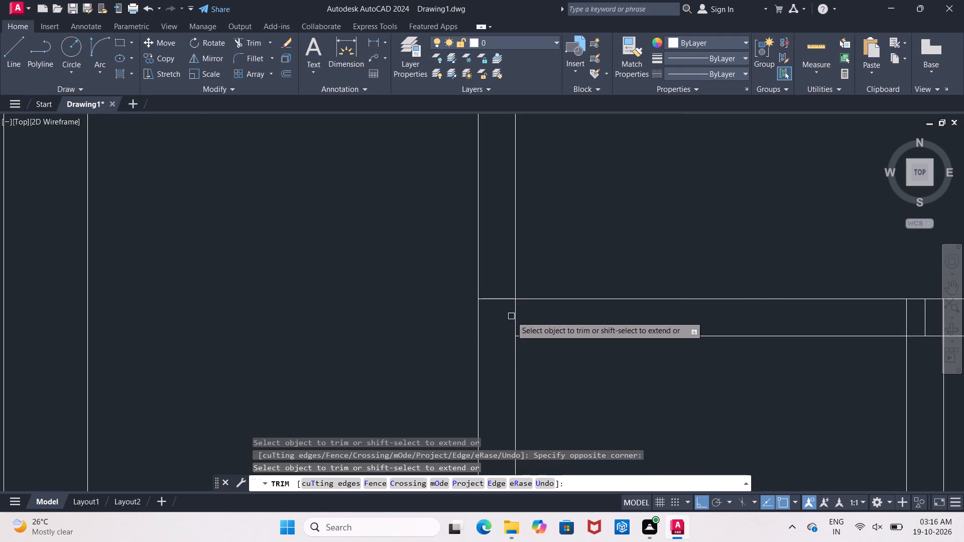
{"action": "left_click", "coordinate": [516, 321]}
{"action": "scroll", "coordinate": [527, 330], "scroll_direction": "down", "scroll_amount": 2}
{"action": "scroll", "coordinate": [523, 324], "scroll_direction": "up", "scroll_amount": 2}
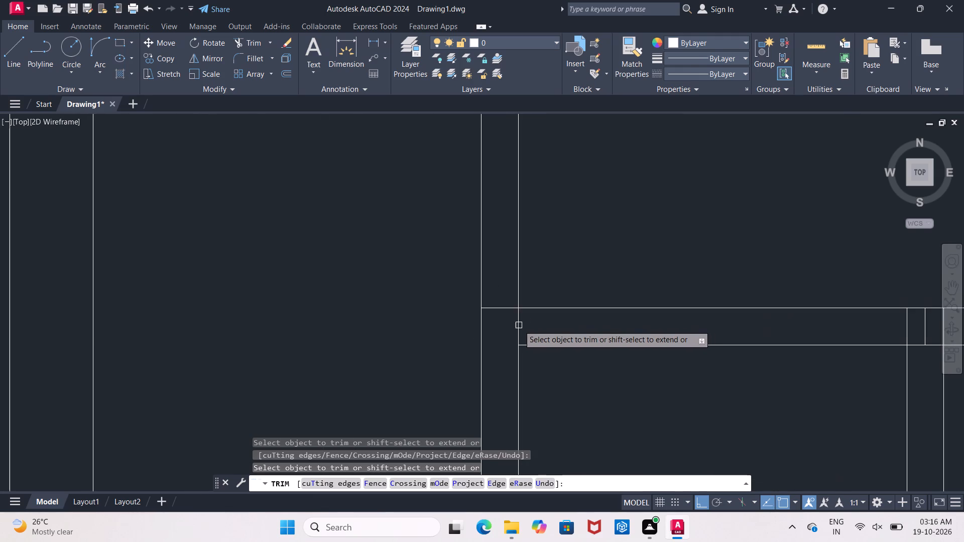
{"action": "left_click", "coordinate": [519, 326]}
Trim the overlapping inner frame lines at the ground-floor window's top-right corner.
{"action": "scroll", "coordinate": [525, 329], "scroll_direction": "down", "scroll_amount": 3}
{"action": "middle_click_drag", "start_coordinate": [725, 384], "coordinate": [607, 404]}
{"action": "scroll", "coordinate": [602, 373], "scroll_direction": "up", "scroll_amount": 2}
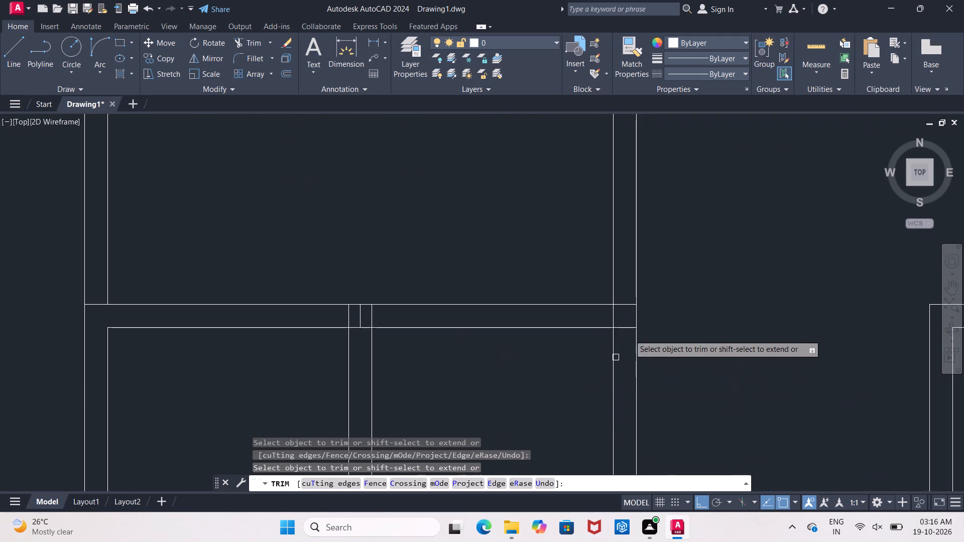
{"action": "left_click", "coordinate": [615, 316]}
{"action": "left_click", "coordinate": [624, 331]}
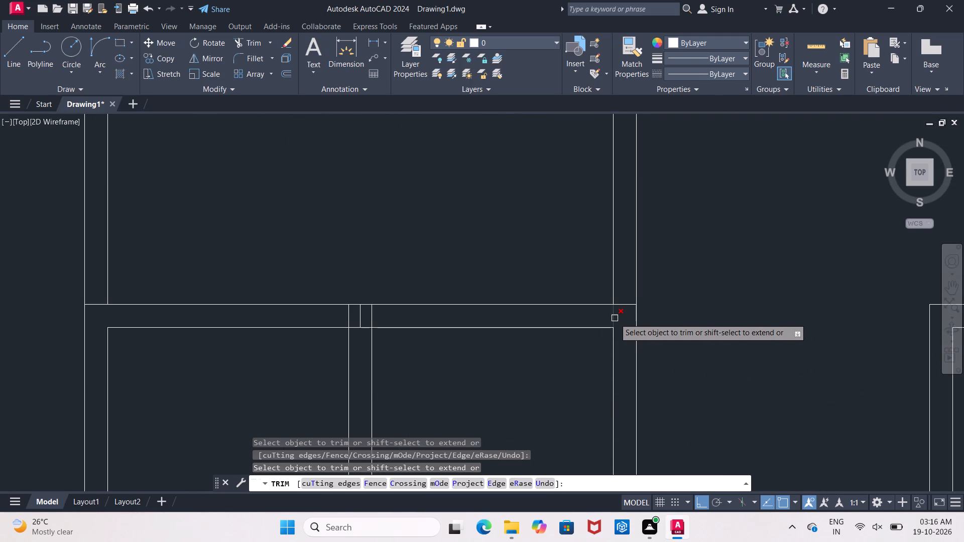
{"action": "left_click", "coordinate": [615, 318]}
{"action": "scroll", "coordinate": [615, 318], "scroll_direction": "down", "scroll_amount": 3}
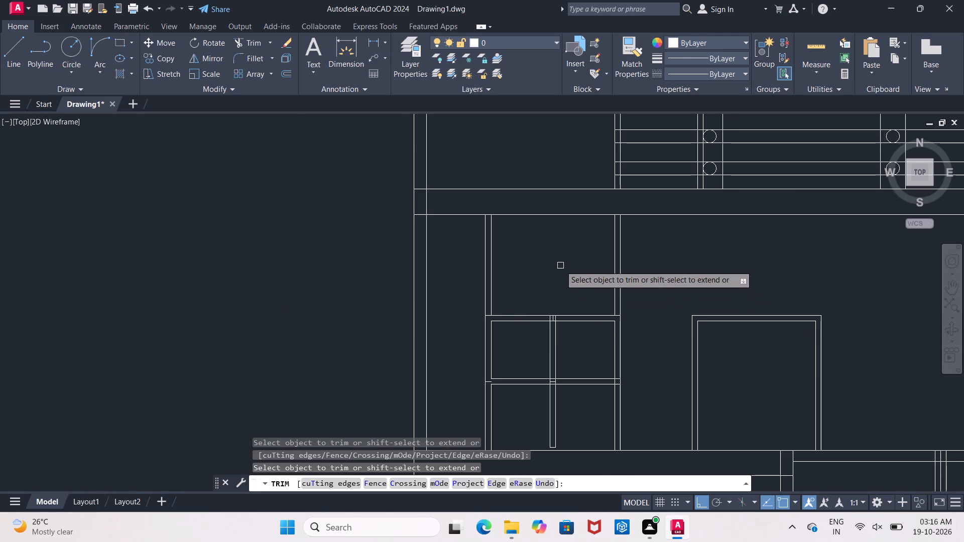
{"action": "key", "text": "Escape"}
Erase the two inner vertical lines between the ground-floor window's top and the band above.
{"action": "left_click", "coordinate": [493, 285]}
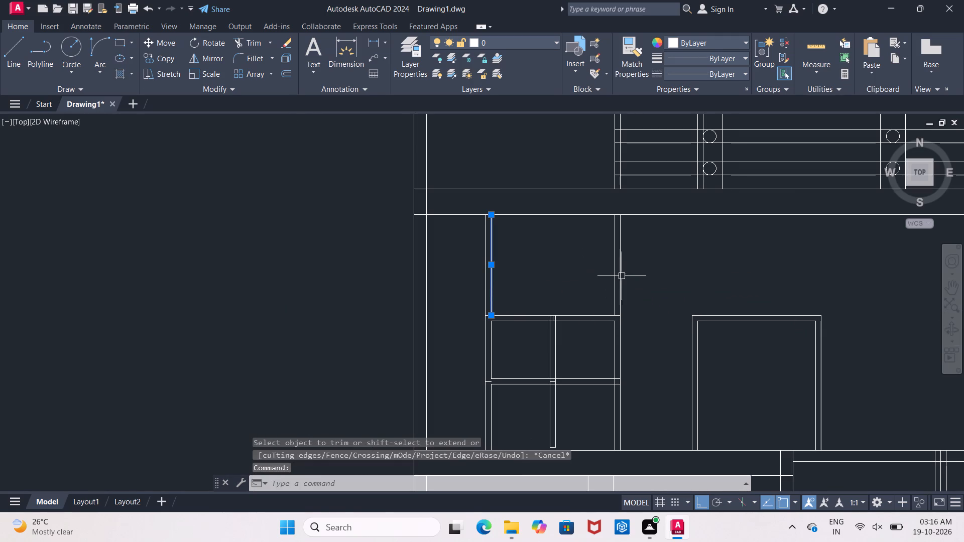
{"action": "left_click", "coordinate": [615, 286]}
{"action": "key", "text": "Delete"}
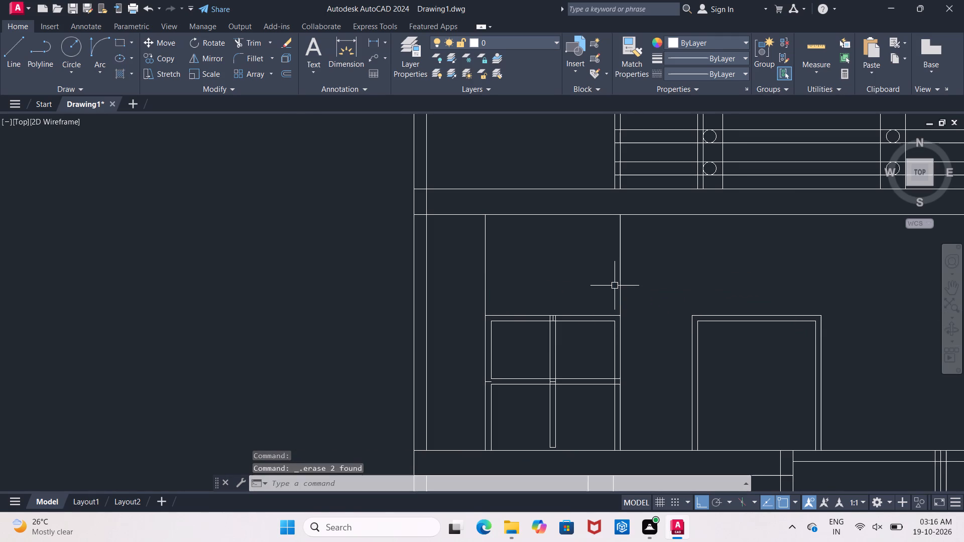
{"action": "key", "text": "grave"}
{"action": "key", "text": "Escape"}
{"action": "key", "text": "Escape"}
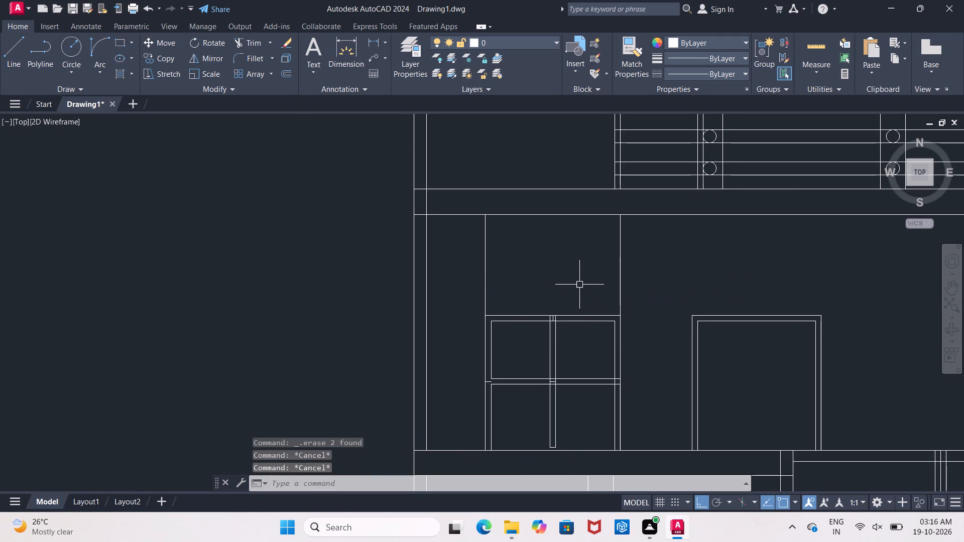
Trim away the two outer vertical lines between the ground-floor window's top and the band above.
{"action": "key", "text": "t"}
{"action": "type", "text": "r"}
{"action": "key", "text": "space"}
{"action": "key", "text": "space"}
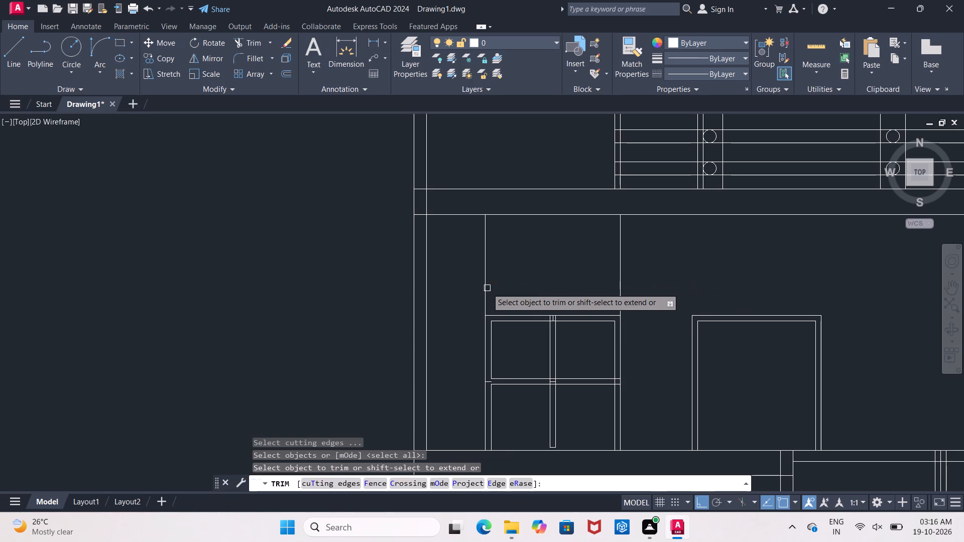
{"action": "left_click", "coordinate": [487, 288]}
{"action": "left_click", "coordinate": [622, 287]}
{"action": "scroll", "coordinate": [622, 287], "scroll_direction": "down", "scroll_amount": 2}
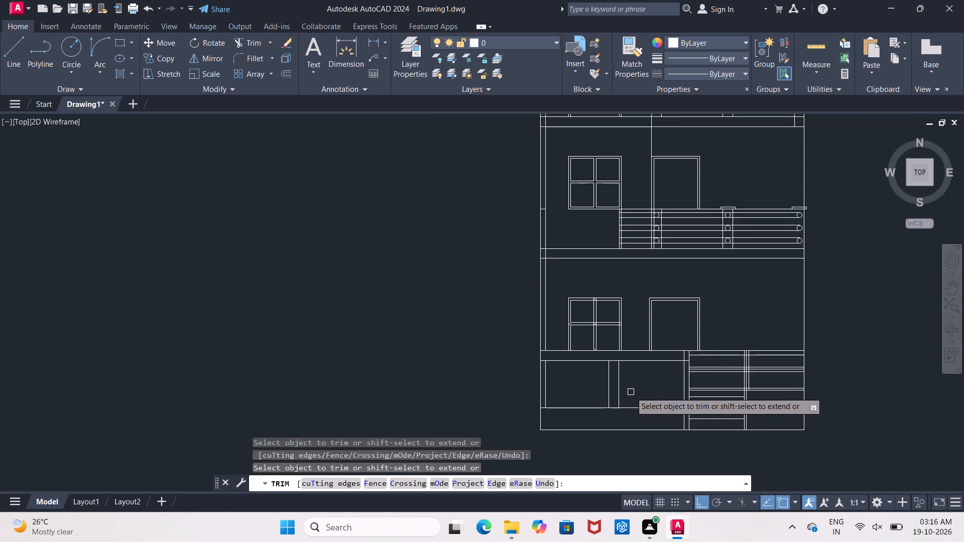
{"action": "scroll", "coordinate": [631, 391], "scroll_direction": "up", "scroll_amount": 1}
{"action": "scroll", "coordinate": [635, 393], "scroll_direction": "down", "scroll_amount": 1}
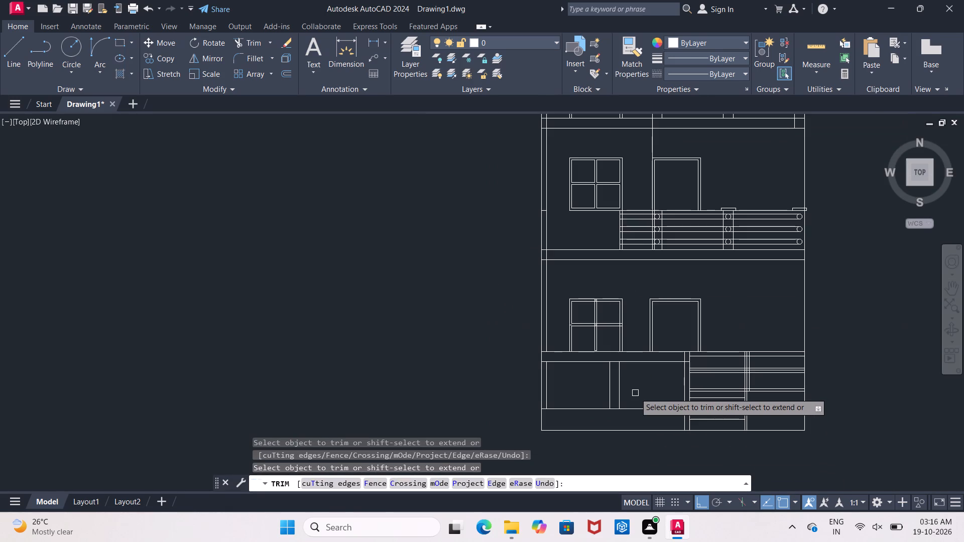
{"action": "scroll", "coordinate": [636, 391], "scroll_direction": "up", "scroll_amount": 1}
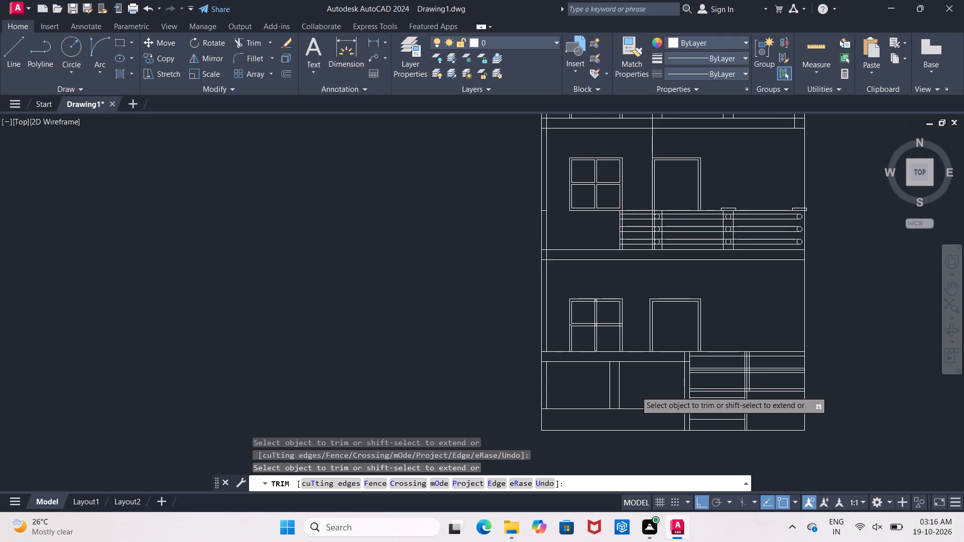
{"action": "scroll", "coordinate": [636, 391], "scroll_direction": "up", "scroll_amount": 1}
{"action": "middle_click_drag", "start_coordinate": [646, 396], "coordinate": [589, 400]}
{"action": "key", "text": "Escape"}
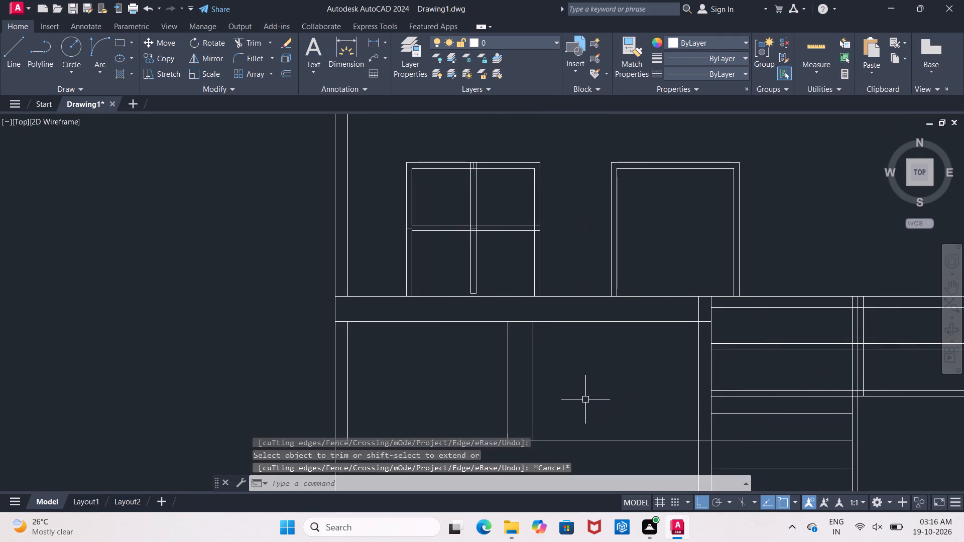
Offset the bottom line of the band beneath the ground-floor window and door 1'5" downward.
{"action": "key", "text": "o"}
{"action": "key", "text": "Return"}
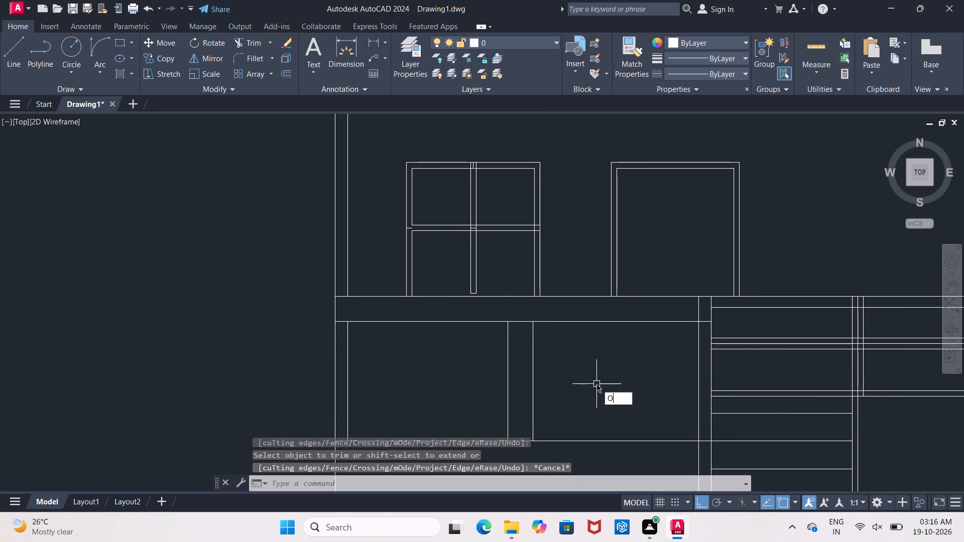
{"action": "type", "text": "2'"}
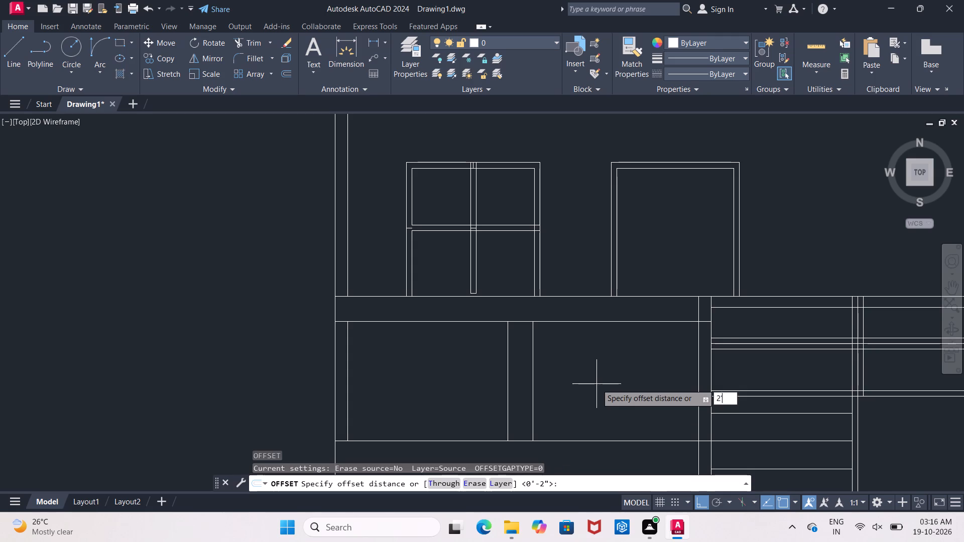
{"action": "key", "text": "Return"}
{"action": "left_click", "coordinate": [619, 322]}
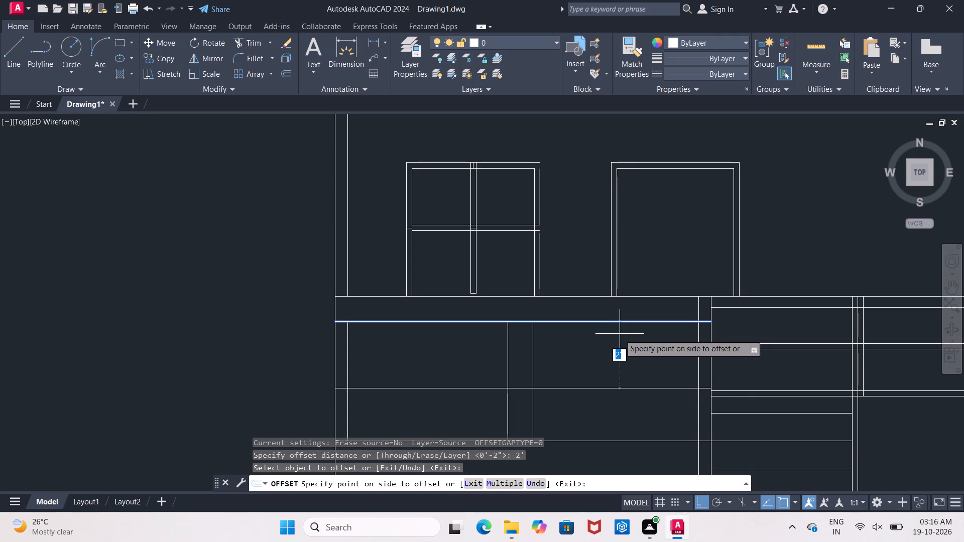
{"action": "key", "text": "BackSpace"}
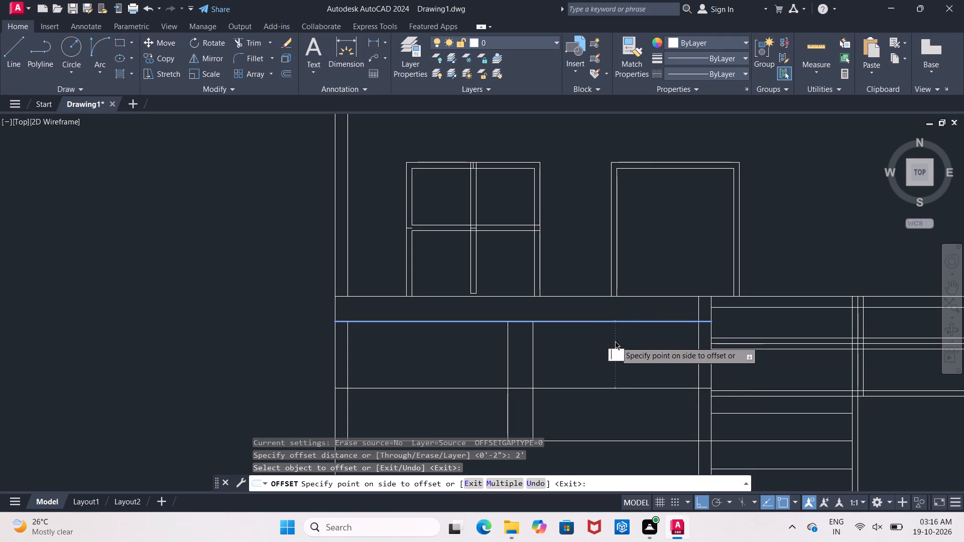
{"action": "type", "text": "1'5\""}
{"action": "key", "text": "Return"}
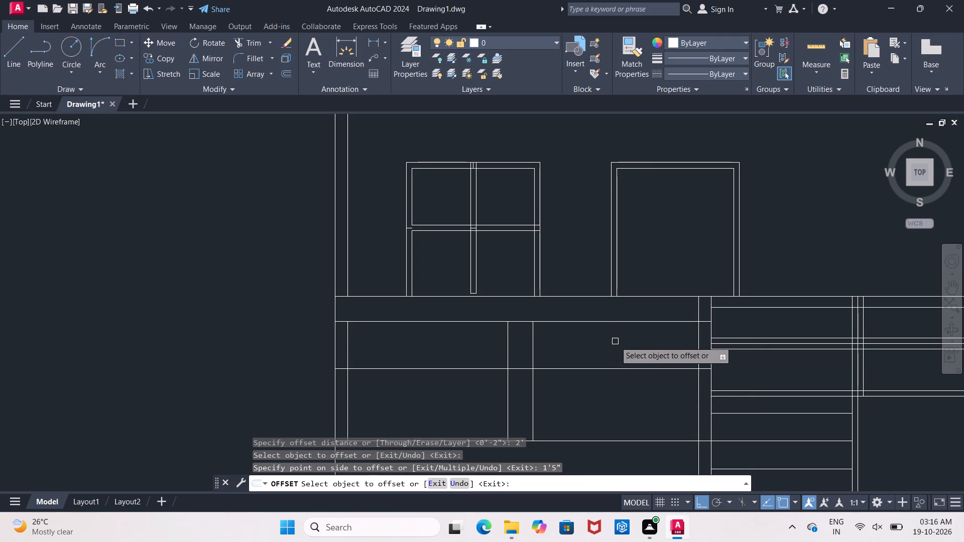
{"action": "key", "text": "Escape"}
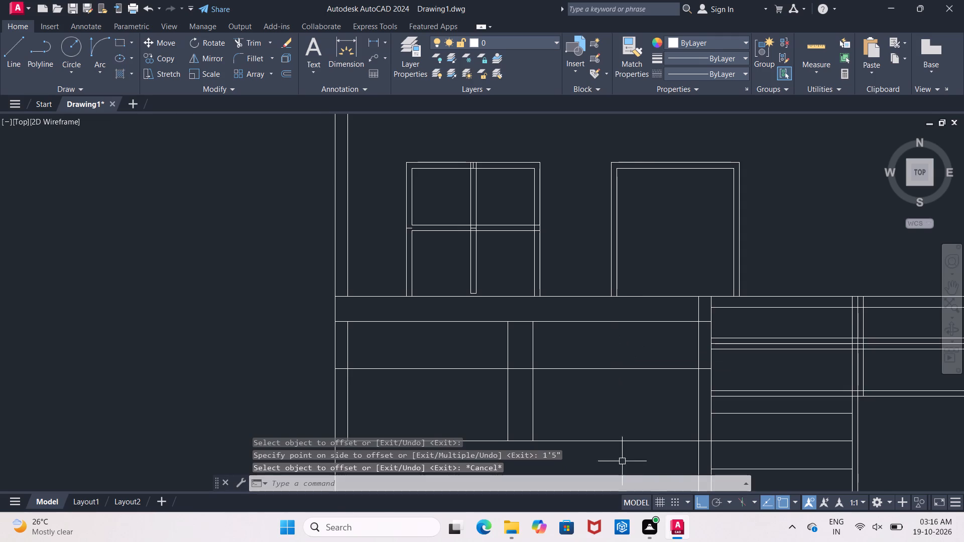
{"action": "middle_click_drag", "start_coordinate": [620, 423], "coordinate": [620, 376]}
{"action": "scroll", "coordinate": [565, 390], "scroll_direction": "up", "scroll_amount": 1}
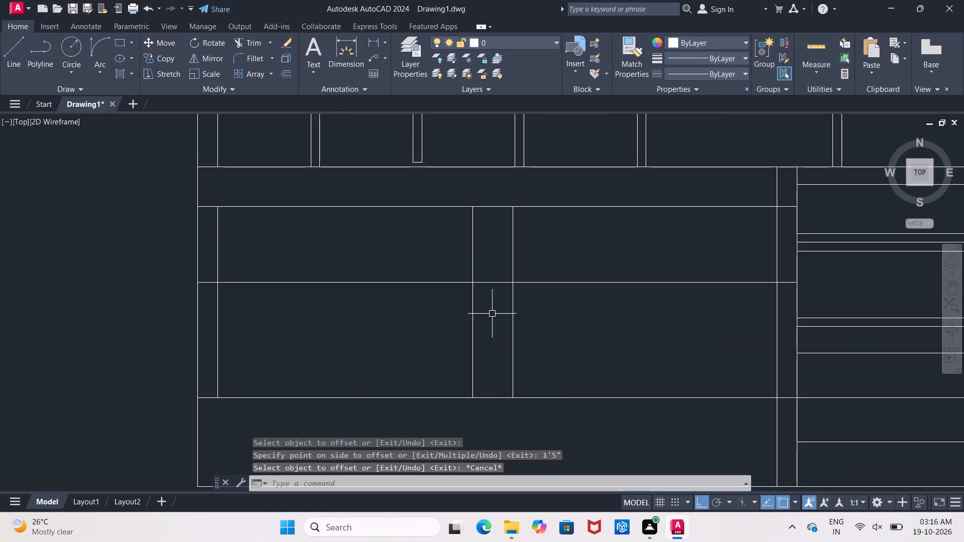
With Ortho off, draw a line sloping up at about 50° from the central pier's bottom-right corner past the right bay's horizontal line.
{"action": "left_click", "coordinate": [11, 44]}
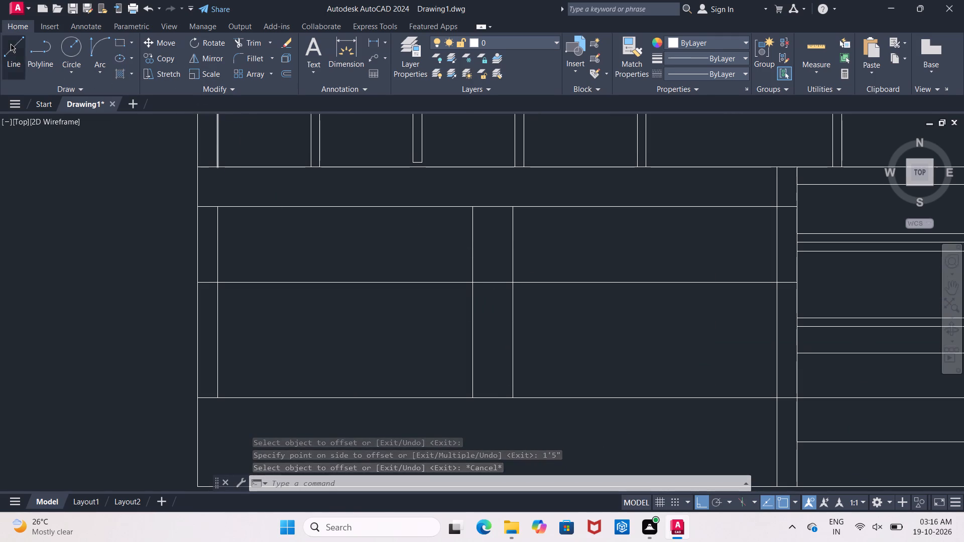
{"action": "left_click", "coordinate": [515, 401]}
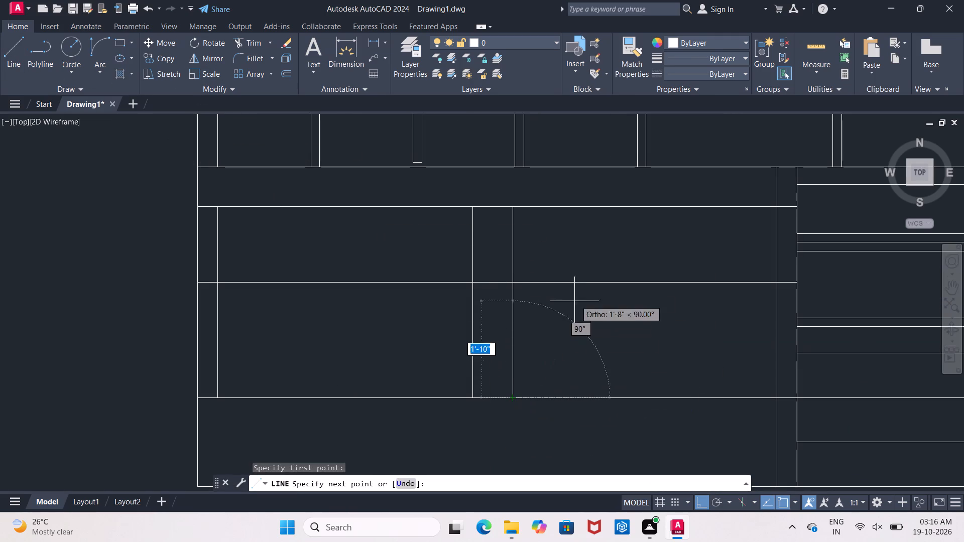
{"action": "left_click", "coordinate": [697, 498]}
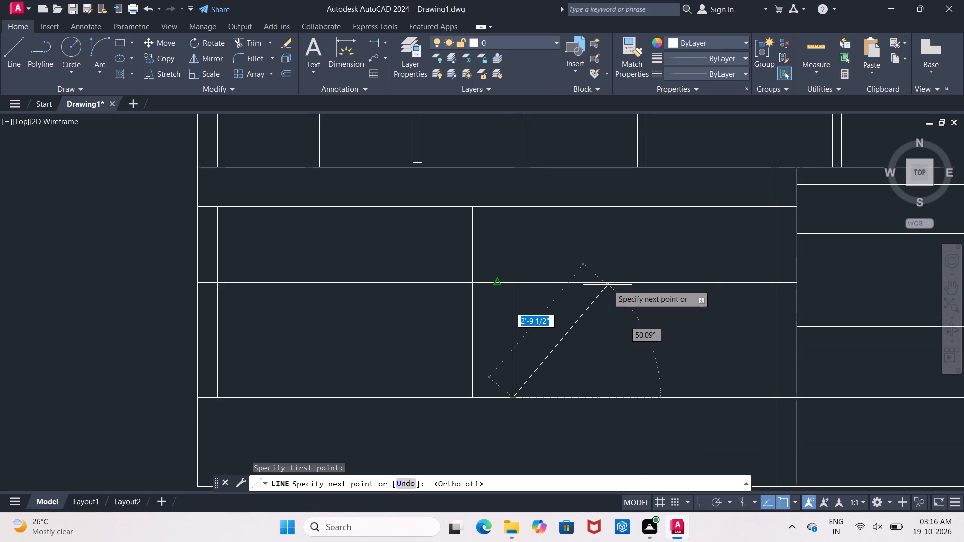
{"action": "left_click", "coordinate": [614, 272]}
{"action": "key", "text": "Escape"}
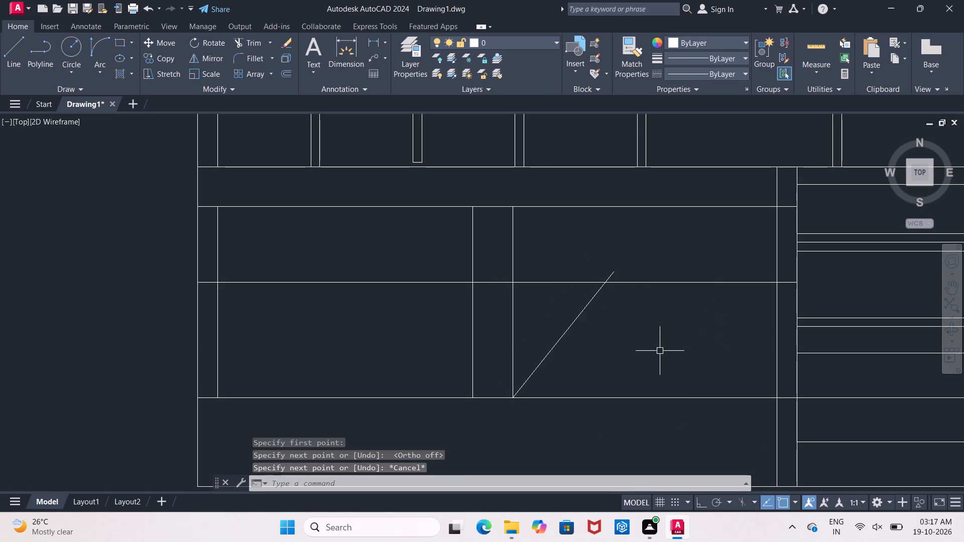
Trim the horizontal line across the central pier and up to the slope, plus the slope's tip above that line.
{"action": "type", "text": "tr"}
{"action": "key", "text": "space"}
{"action": "key", "text": "space"}
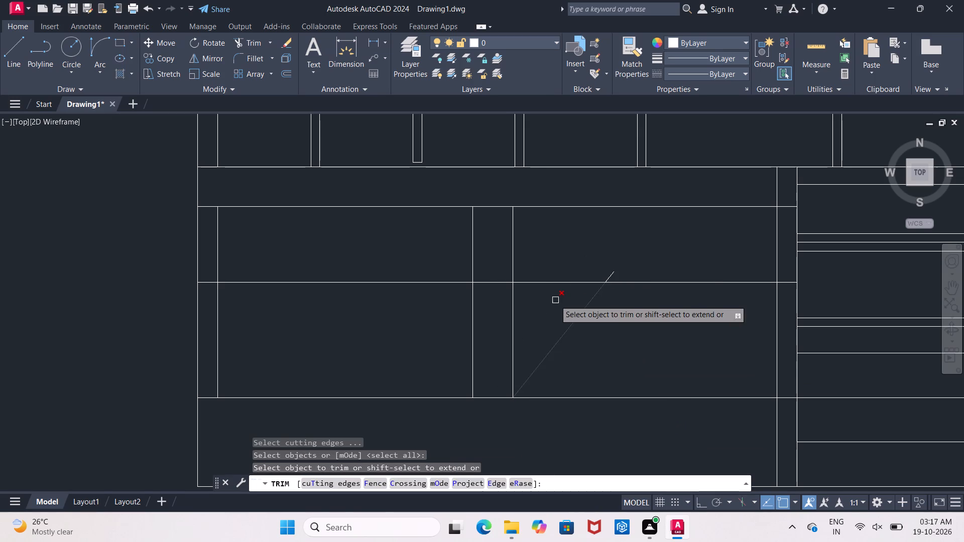
{"action": "left_click", "coordinate": [554, 283]}
{"action": "left_click", "coordinate": [609, 275]}
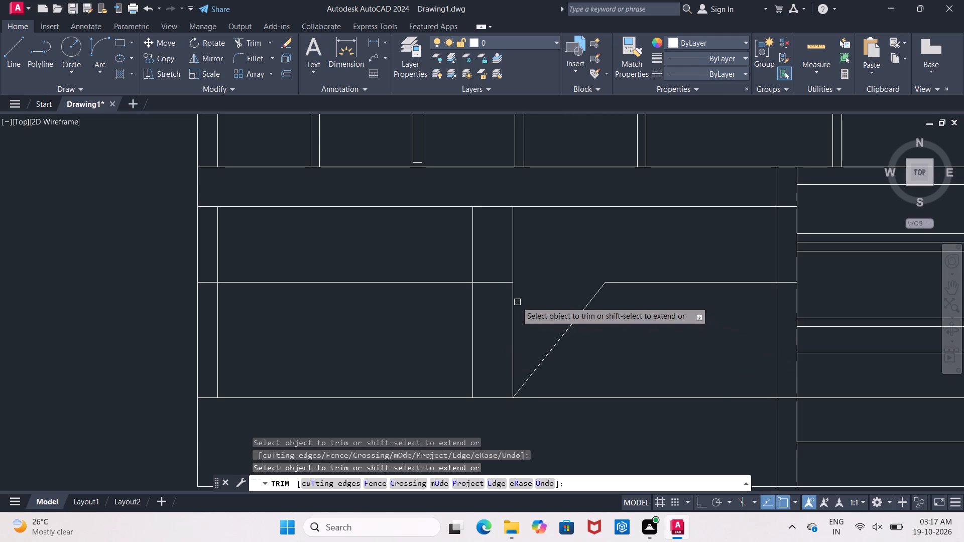
{"action": "left_click", "coordinate": [492, 285]}
{"action": "middle_click_drag", "start_coordinate": [488, 308], "coordinate": [483, 282]}
{"action": "scroll", "coordinate": [587, 328], "scroll_direction": "up", "scroll_amount": 1}
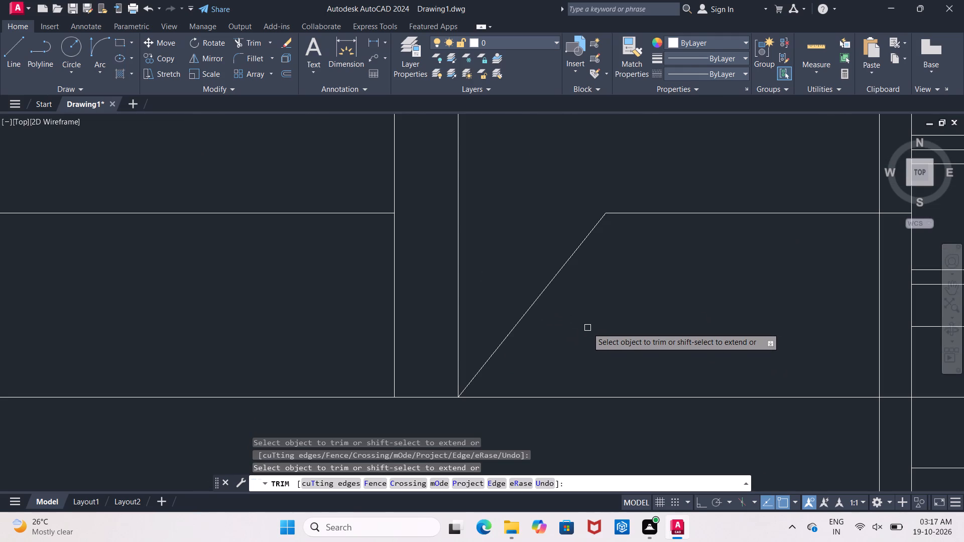
{"action": "key", "text": "Escape"}
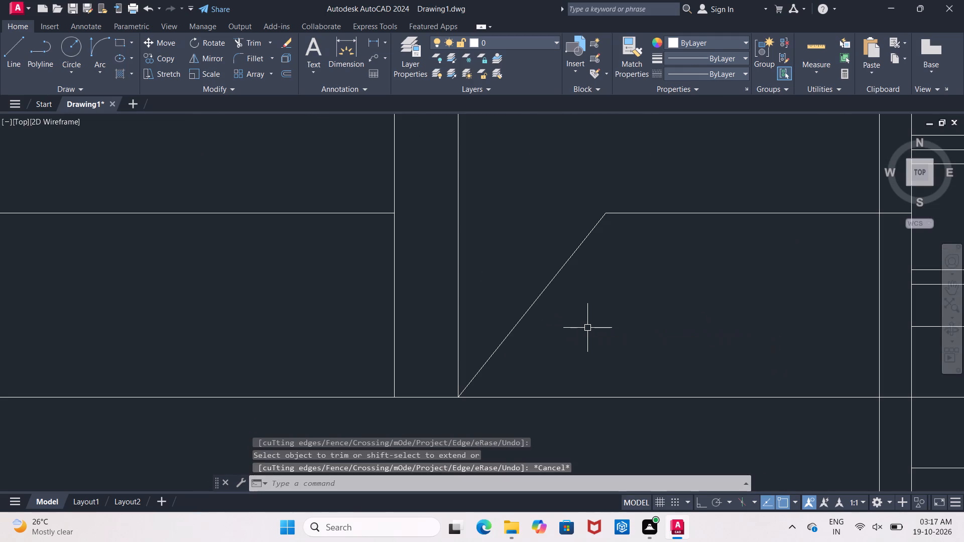
Offset the right bay's horizontal line and sloped line 2" inward.
{"action": "key", "text": "o"}
{"action": "key", "text": "Return"}
{"action": "type", "text": "2\""}
{"action": "key", "text": "Return"}
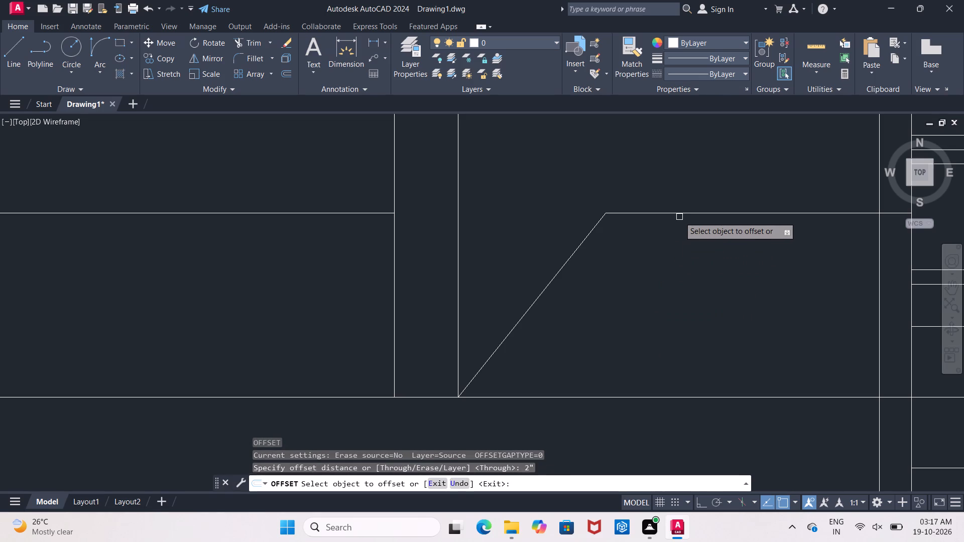
{"action": "left_click", "coordinate": [679, 217]}
{"action": "left_click_drag", "start_coordinate": [682, 215], "coordinate": [684, 219]}
{"action": "left_click", "coordinate": [709, 271]}
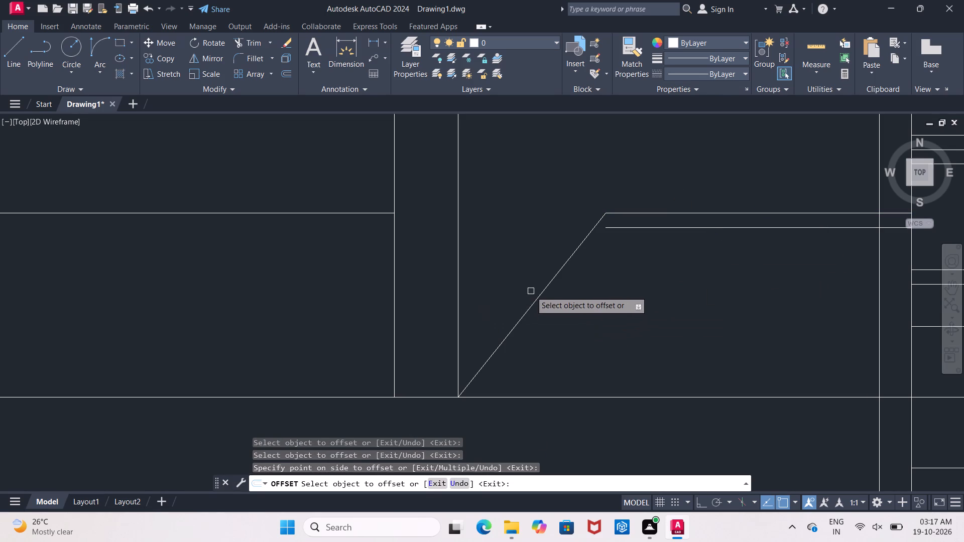
{"action": "left_click", "coordinate": [539, 291]}
{"action": "left_click", "coordinate": [581, 312]}
{"action": "key", "text": "Escape"}
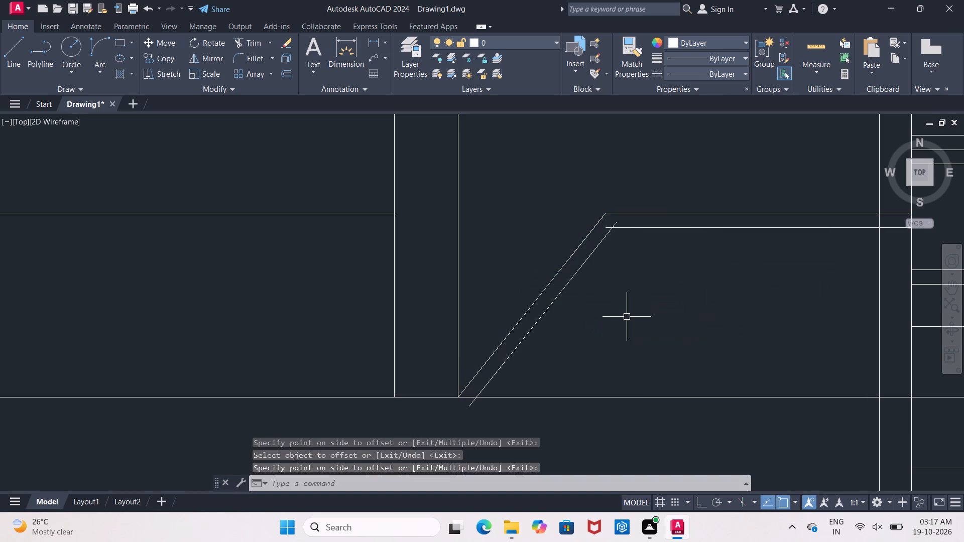
Trim the inner sloped line's end below the bay's base and the overlapping inner line ends at the upper corner.
{"action": "type", "text": "tr"}
{"action": "key", "text": "space"}
{"action": "key", "text": "space"}
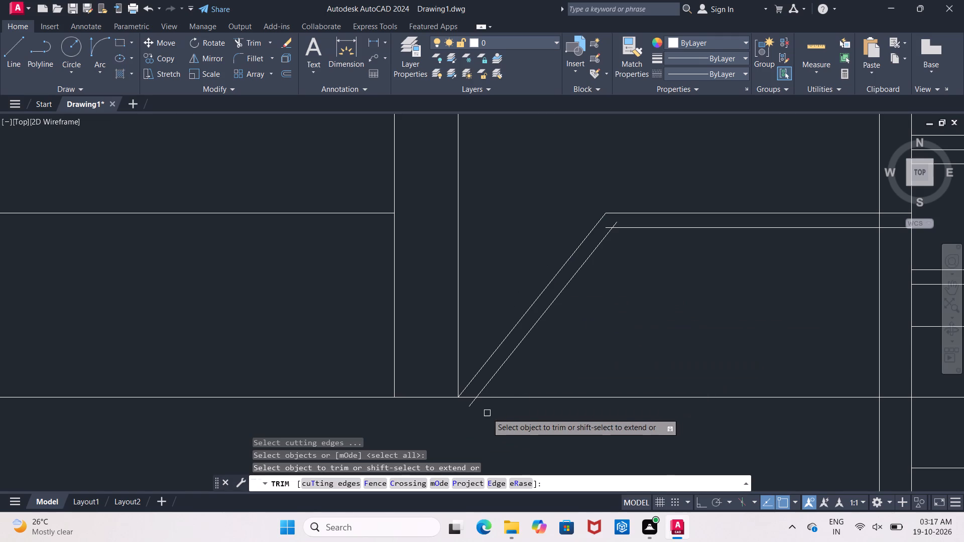
{"action": "left_click", "coordinate": [468, 407]}
{"action": "scroll", "coordinate": [606, 221], "scroll_direction": "up", "scroll_amount": 2}
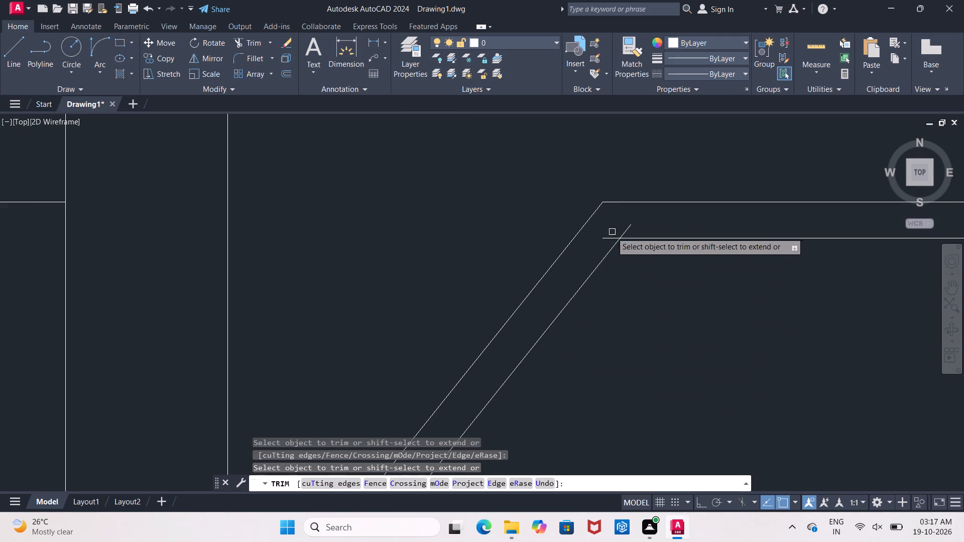
{"action": "left_click", "coordinate": [607, 241]}
{"action": "left_click", "coordinate": [627, 228]}
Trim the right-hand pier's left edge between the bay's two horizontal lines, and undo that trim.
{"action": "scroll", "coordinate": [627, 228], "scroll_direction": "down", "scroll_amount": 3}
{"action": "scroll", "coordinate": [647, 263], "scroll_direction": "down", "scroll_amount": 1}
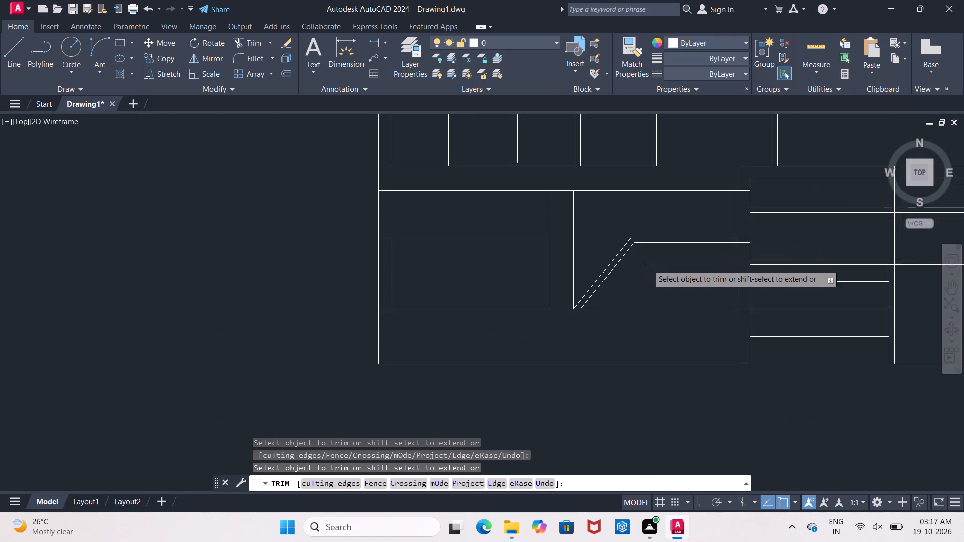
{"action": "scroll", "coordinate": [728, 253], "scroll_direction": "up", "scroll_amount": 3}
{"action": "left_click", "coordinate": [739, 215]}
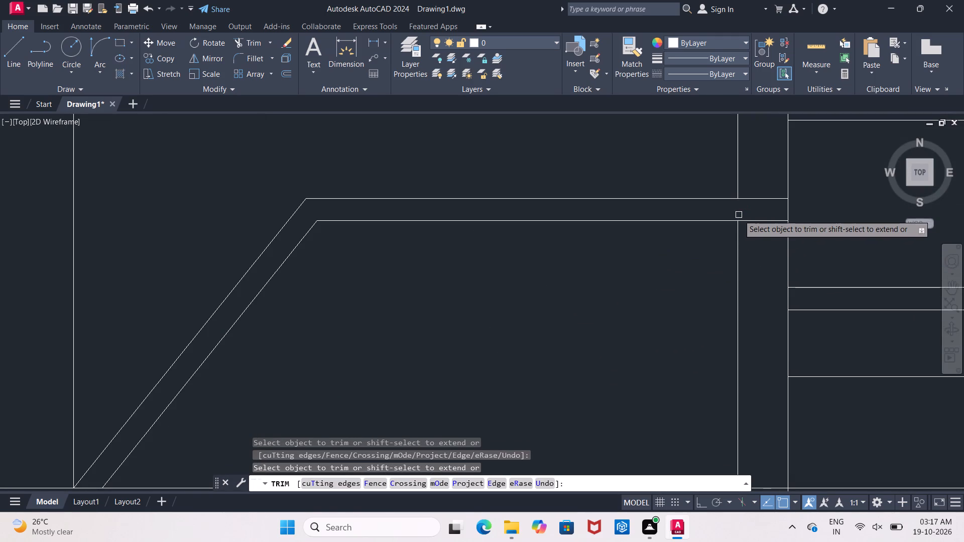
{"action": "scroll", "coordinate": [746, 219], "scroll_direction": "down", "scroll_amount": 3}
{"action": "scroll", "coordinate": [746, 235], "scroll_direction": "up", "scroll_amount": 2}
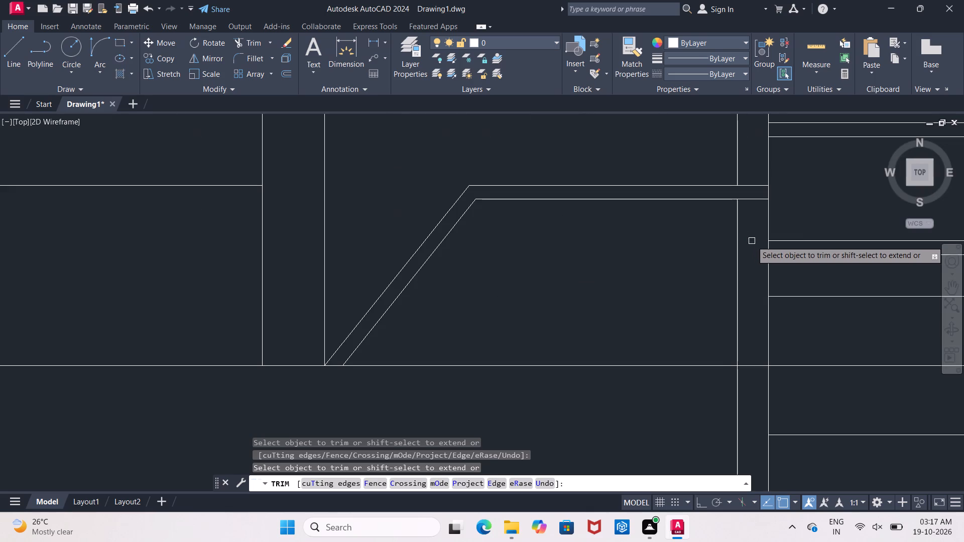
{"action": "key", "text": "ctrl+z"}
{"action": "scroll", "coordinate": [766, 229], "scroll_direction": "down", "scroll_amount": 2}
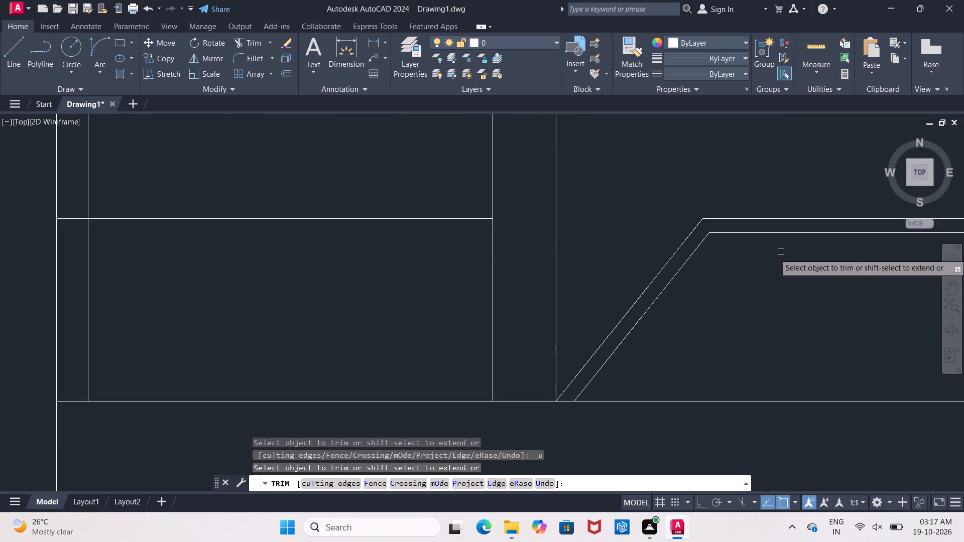
Trim the right bay's two horizontal lines where they cross the right-hand pier.
{"action": "middle_click_drag", "start_coordinate": [784, 253], "coordinate": [506, 267]}
{"action": "scroll", "coordinate": [571, 276], "scroll_direction": "down", "scroll_amount": 2}
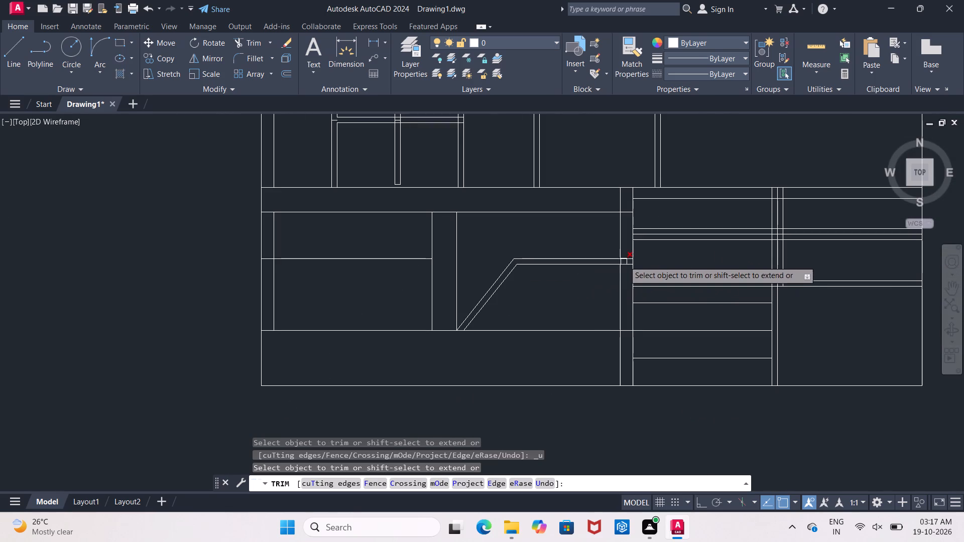
{"action": "left_click", "coordinate": [628, 257]}
{"action": "left_click", "coordinate": [628, 264]}
{"action": "scroll", "coordinate": [555, 300], "scroll_direction": "down", "scroll_amount": 1}
{"action": "middle_click_drag", "start_coordinate": [555, 300], "coordinate": [608, 278]}
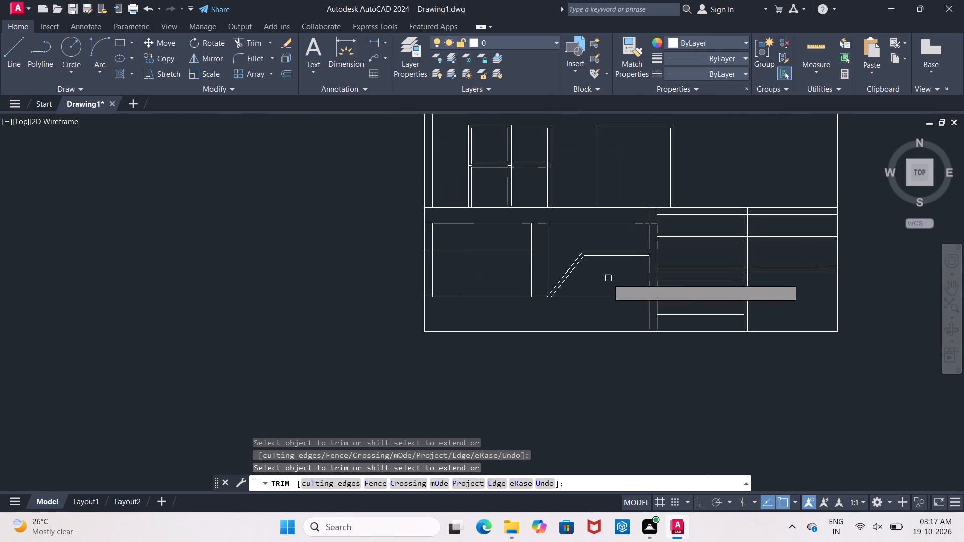
{"action": "scroll", "coordinate": [494, 279], "scroll_direction": "up", "scroll_amount": 1}
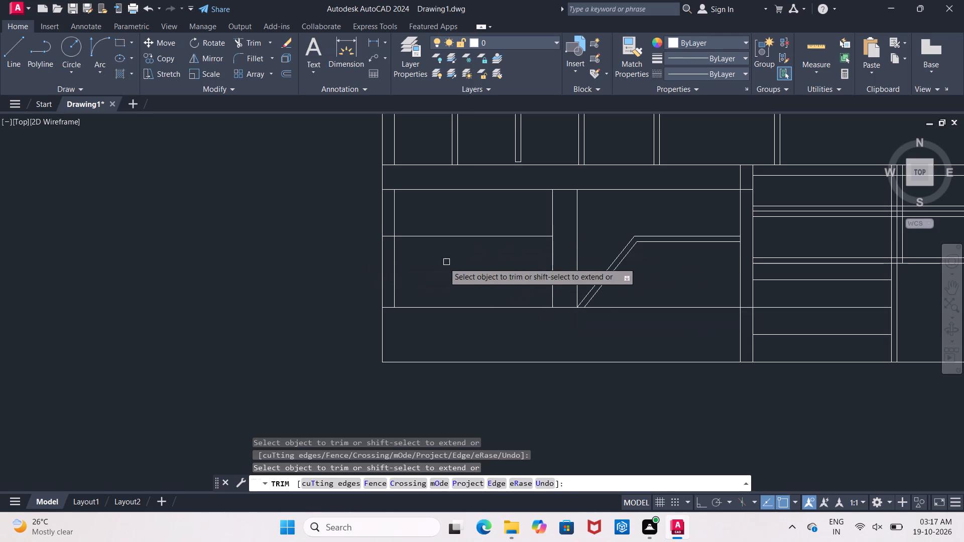
{"action": "key", "text": "Escape"}
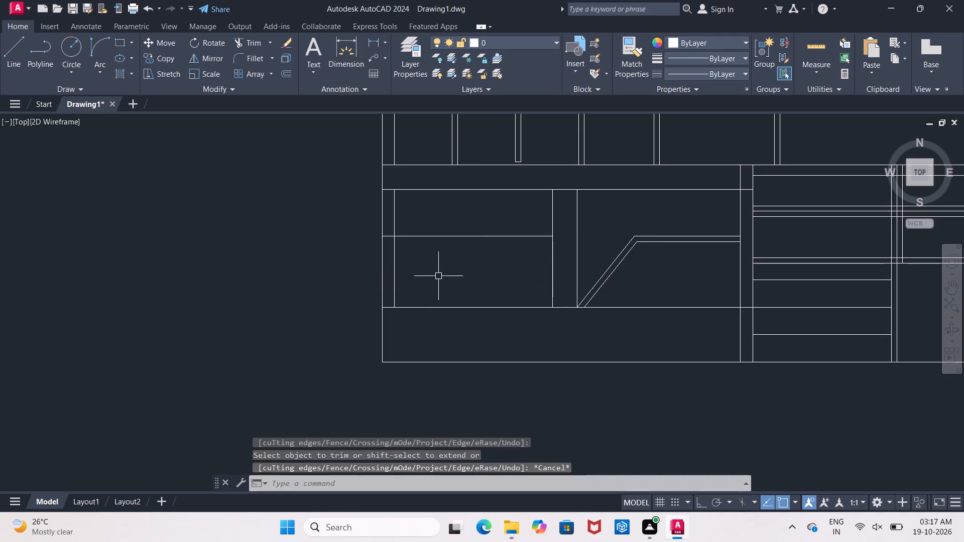
Draw a sloped line about 2'-10" long from the left pier's bottom-right corner up past the left bay's horizontal line.
{"action": "left_click", "coordinate": [8, 56]}
{"action": "scroll", "coordinate": [465, 272], "scroll_direction": "up", "scroll_amount": 2}
{"action": "left_click", "coordinate": [279, 360]}
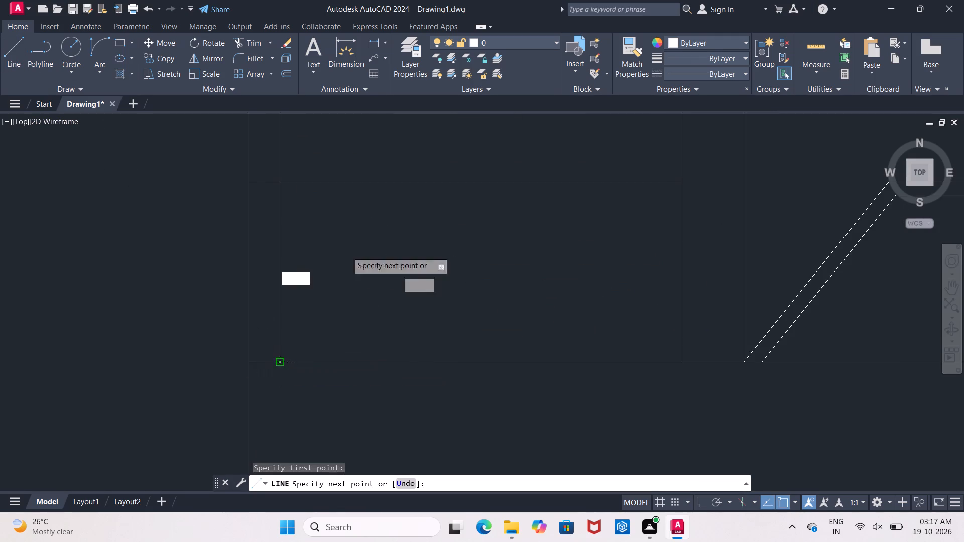
{"action": "left_click", "coordinate": [416, 169]}
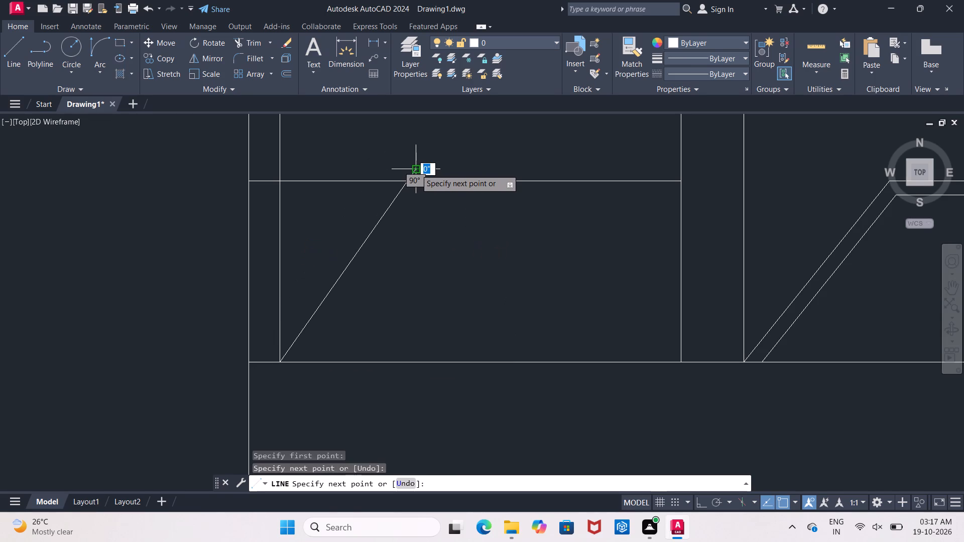
{"action": "key", "text": "Escape"}
Offset the left bay's sloped line 2" towards the inside of the bay.
{"action": "key", "text": "o"}
{"action": "key", "text": "Return"}
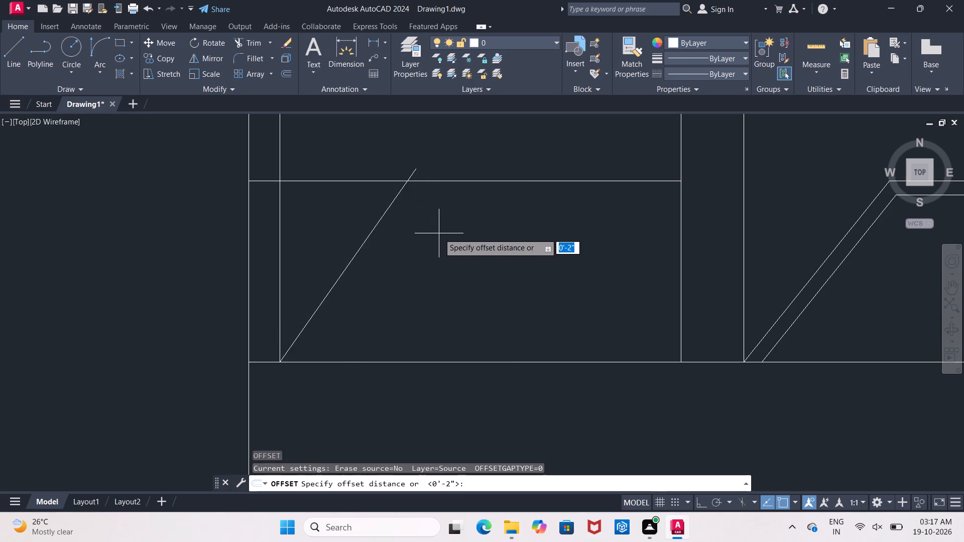
{"action": "type", "text": "2\""}
{"action": "key", "text": "Return"}
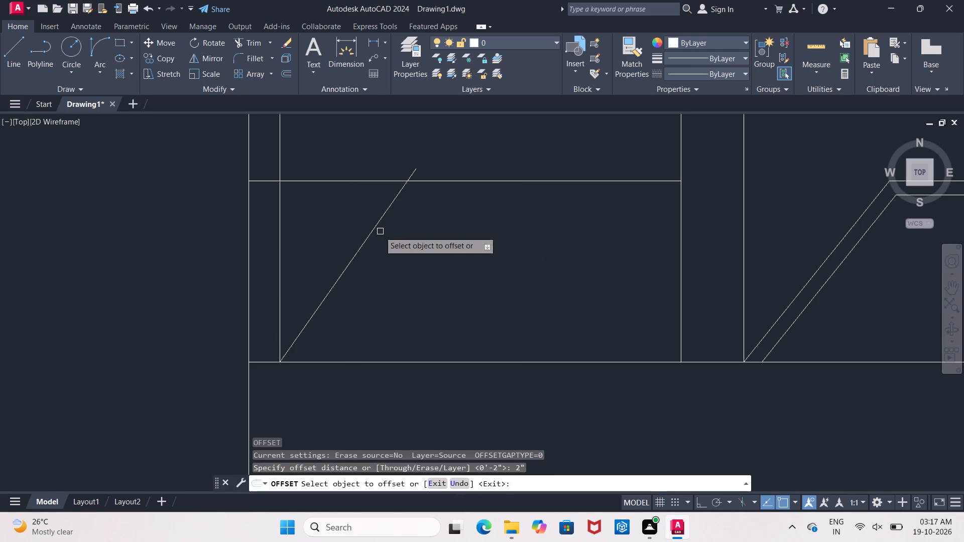
{"action": "left_click", "coordinate": [376, 230]}
{"action": "left_click", "coordinate": [413, 264]}
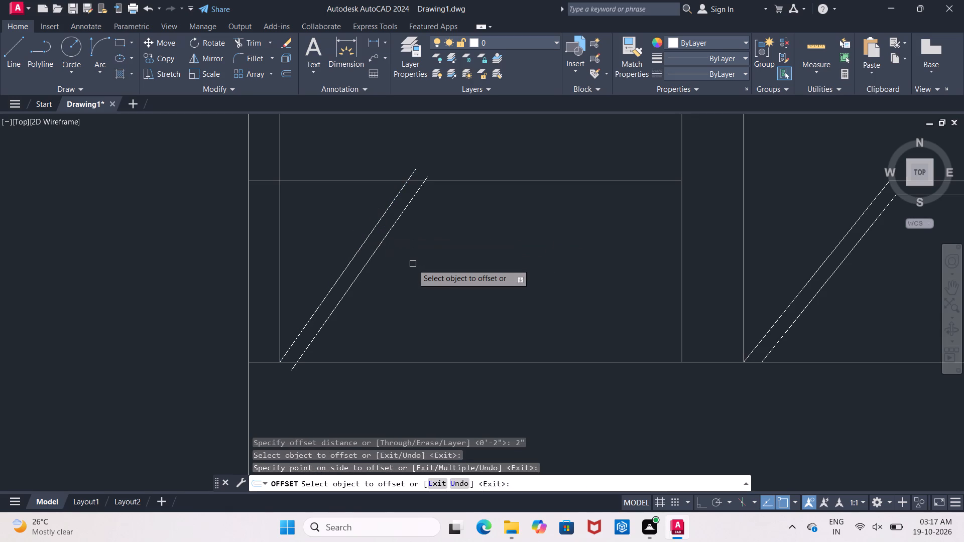
{"action": "key", "text": "Escape"}
Trim the horizontal line between the left pier and the slope, and the sloped lines' overhanging ends at top and base.
{"action": "type", "text": "tr"}
{"action": "key", "text": "space"}
{"action": "key", "text": "space"}
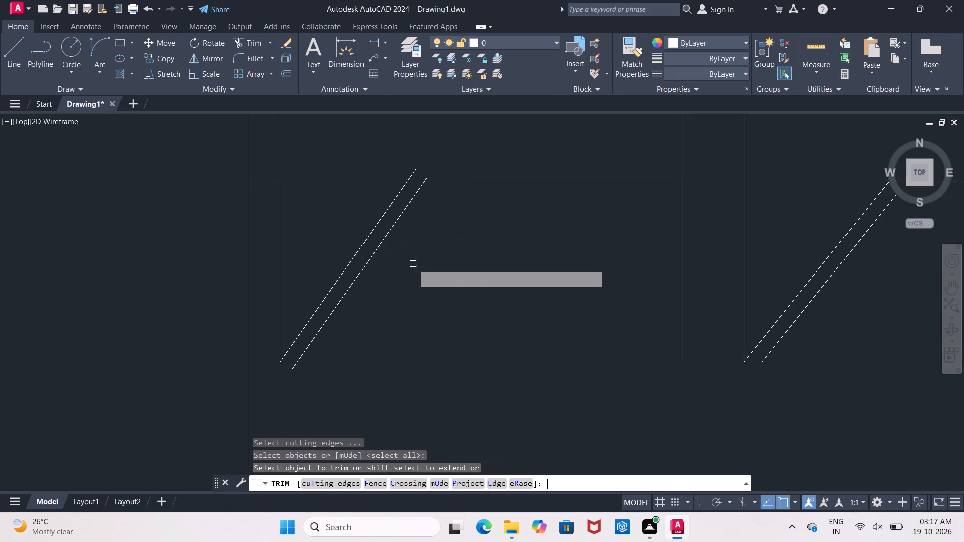
{"action": "left_click", "coordinate": [416, 172]}
{"action": "left_click", "coordinate": [389, 180]}
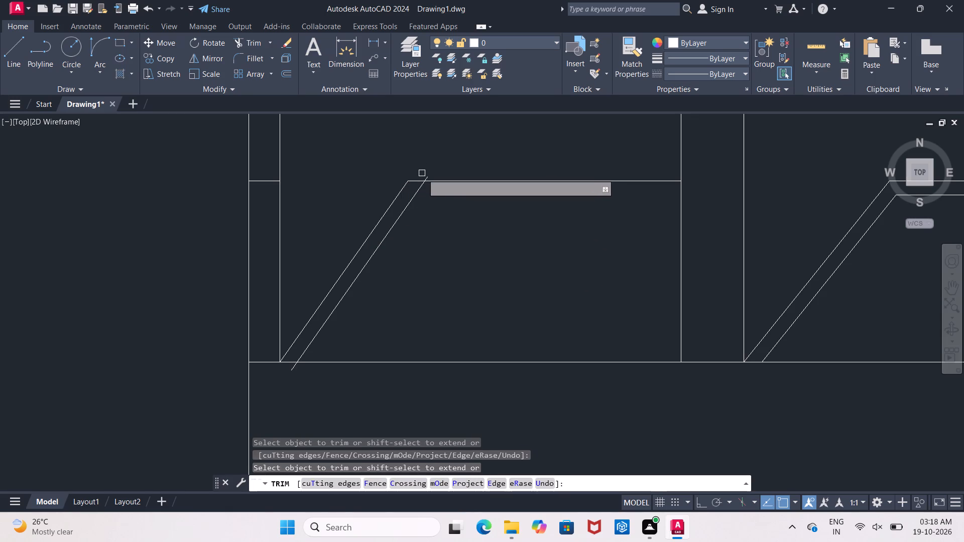
{"action": "left_click", "coordinate": [425, 176]}
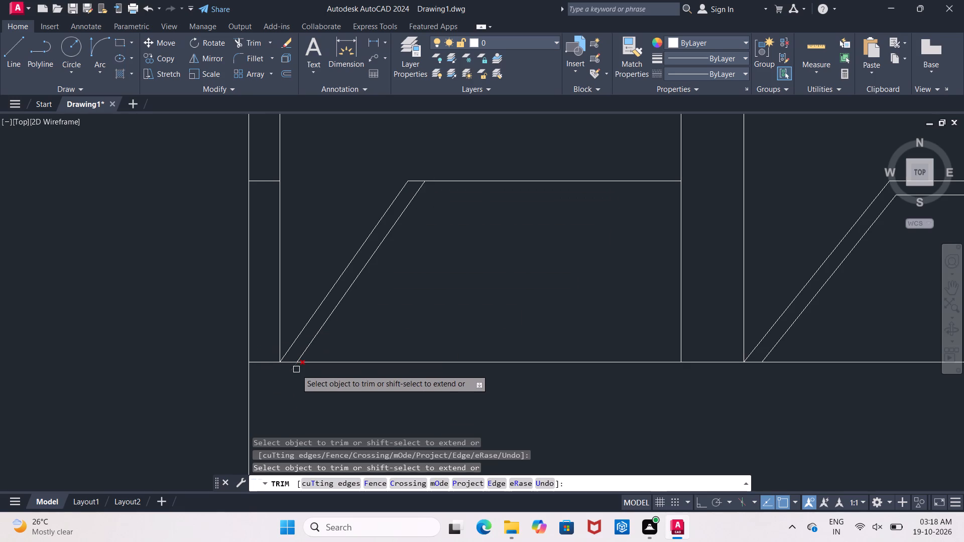
{"action": "left_click", "coordinate": [296, 368]}
{"action": "scroll", "coordinate": [390, 318], "scroll_direction": "down", "scroll_amount": 1}
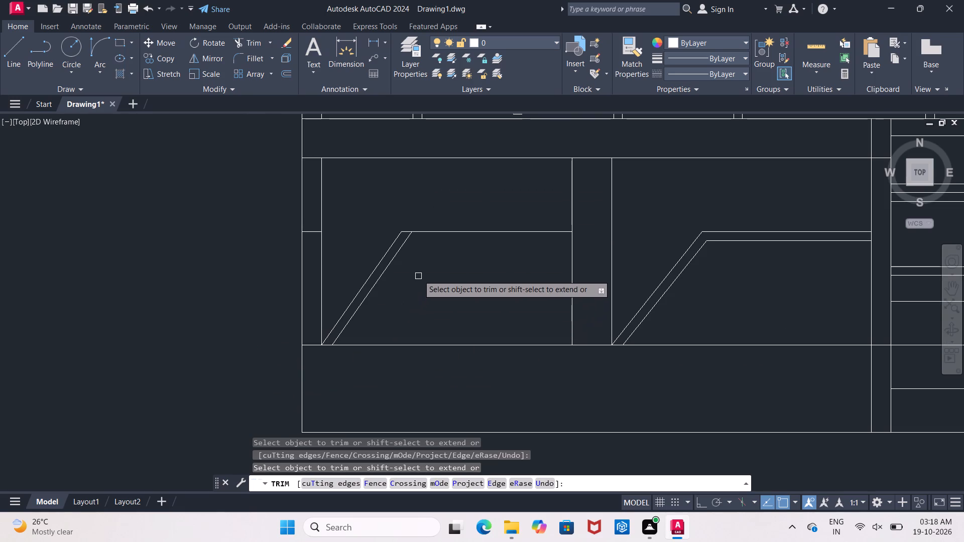
{"action": "key", "text": "Escape"}
Offset the left bay's horizontal line 2" downward.
{"action": "key", "text": "o"}
{"action": "key", "text": "Return"}
{"action": "type", "text": "2\""}
{"action": "key", "text": "Return"}
{"action": "left_click", "coordinate": [448, 233]}
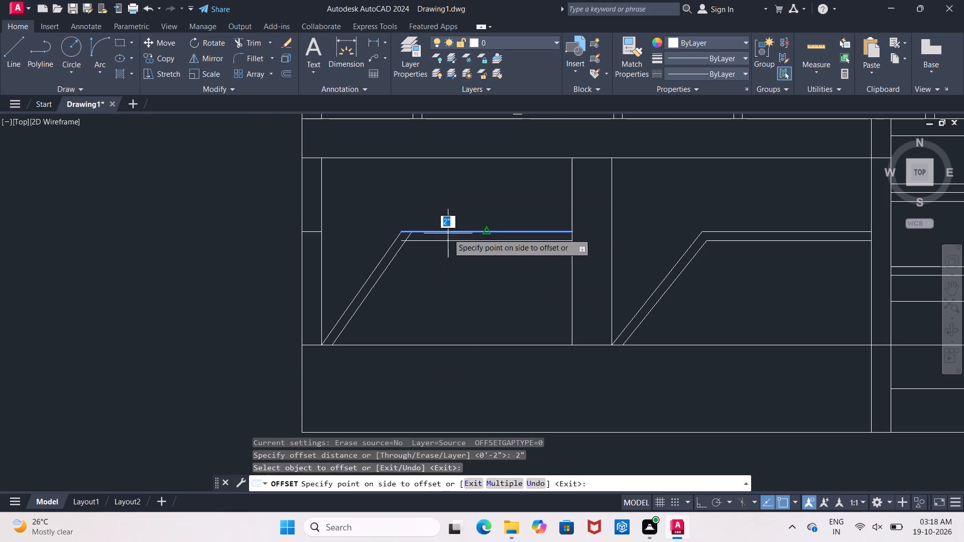
{"action": "left_click", "coordinate": [449, 264]}
{"action": "key", "text": "Escape"}
Trim the overlapping ends of the left bay's inner horizontal and sloped lines at their upper corner.
{"action": "type", "text": "tr"}
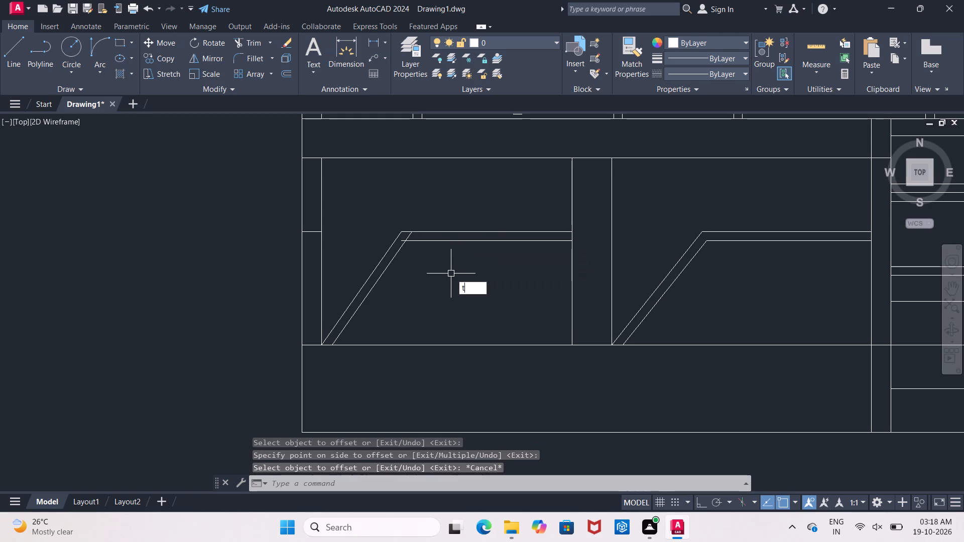
{"action": "key", "text": "space"}
{"action": "key", "text": "space"}
{"action": "scroll", "coordinate": [424, 248], "scroll_direction": "up", "scroll_amount": 3}
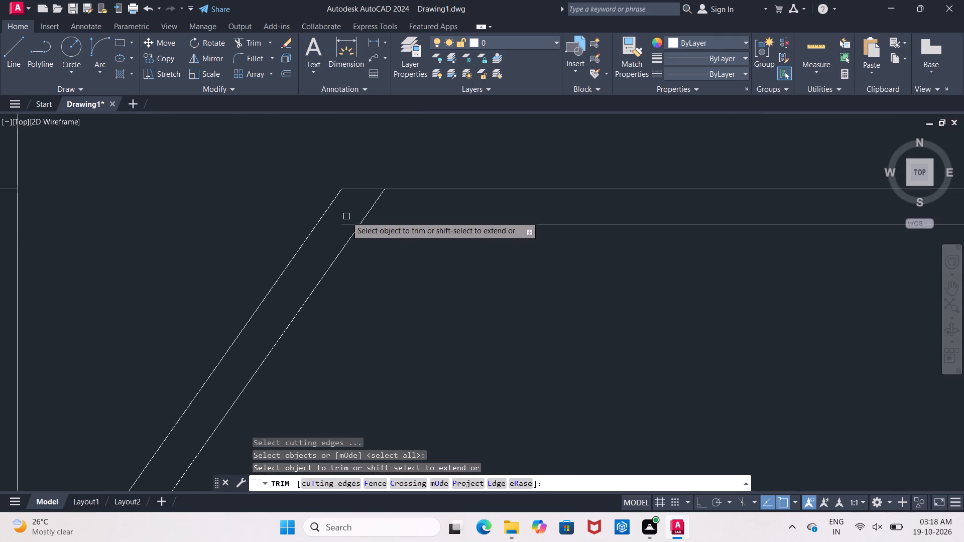
{"action": "left_click", "coordinate": [350, 224]}
{"action": "left_click", "coordinate": [367, 209]}
{"action": "scroll", "coordinate": [369, 209], "scroll_direction": "down", "scroll_amount": 2}
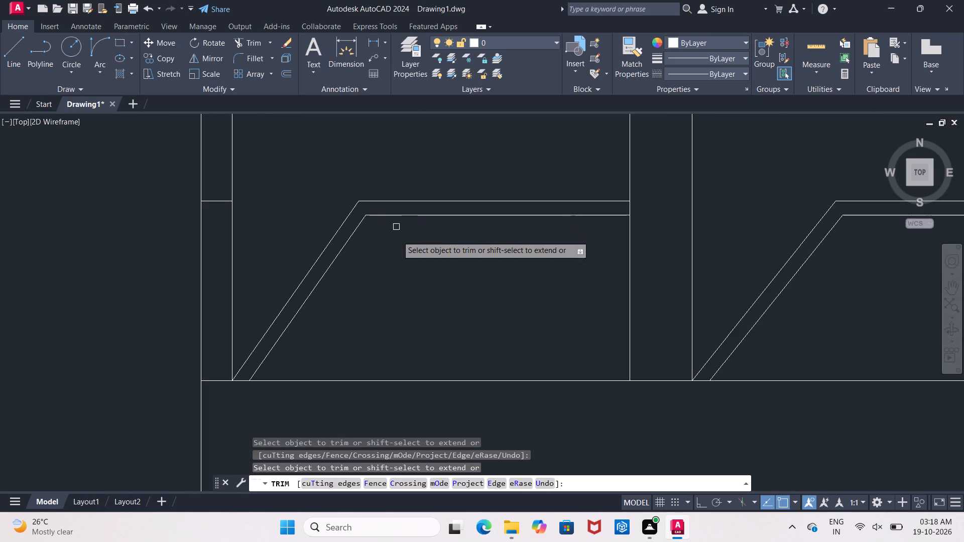
{"action": "scroll", "coordinate": [555, 239], "scroll_direction": "down", "scroll_amount": 2}
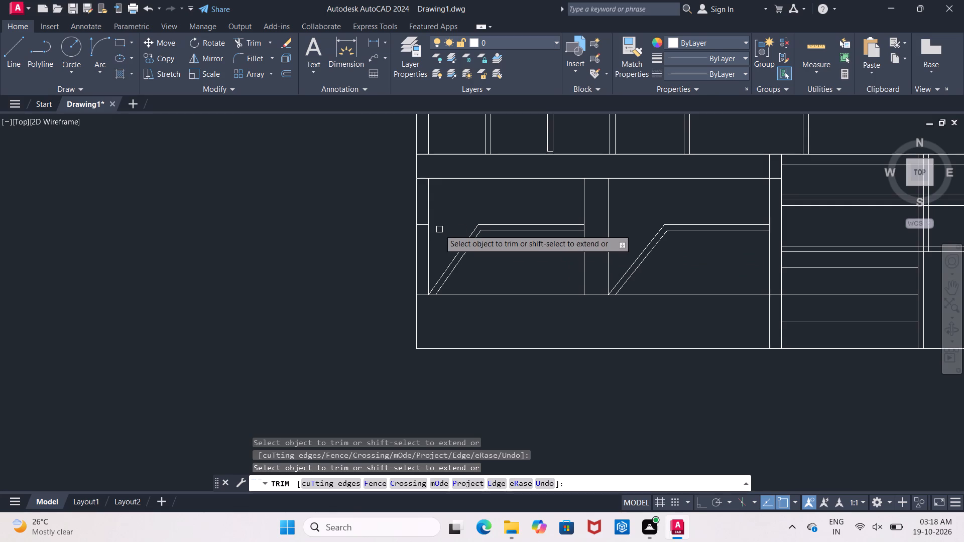
Delete the leftover short horizontal line crossing the left pier of the base.
{"action": "key", "text": "Escape"}
{"action": "left_click", "coordinate": [420, 227]}
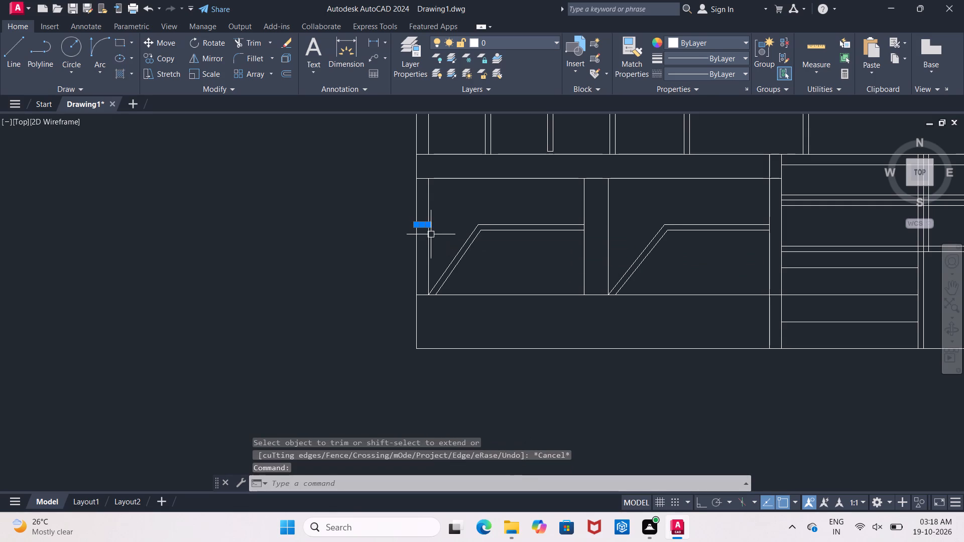
{"action": "key", "text": "Delete"}
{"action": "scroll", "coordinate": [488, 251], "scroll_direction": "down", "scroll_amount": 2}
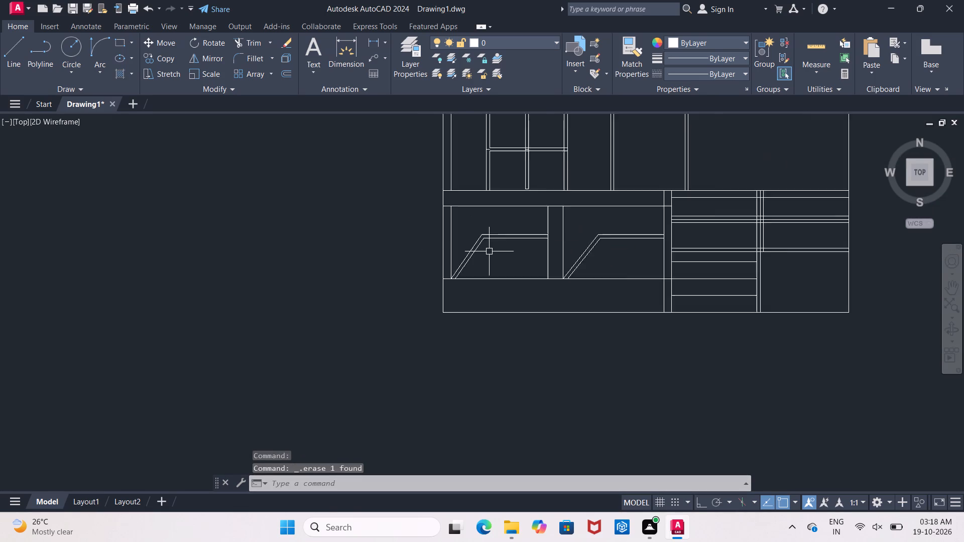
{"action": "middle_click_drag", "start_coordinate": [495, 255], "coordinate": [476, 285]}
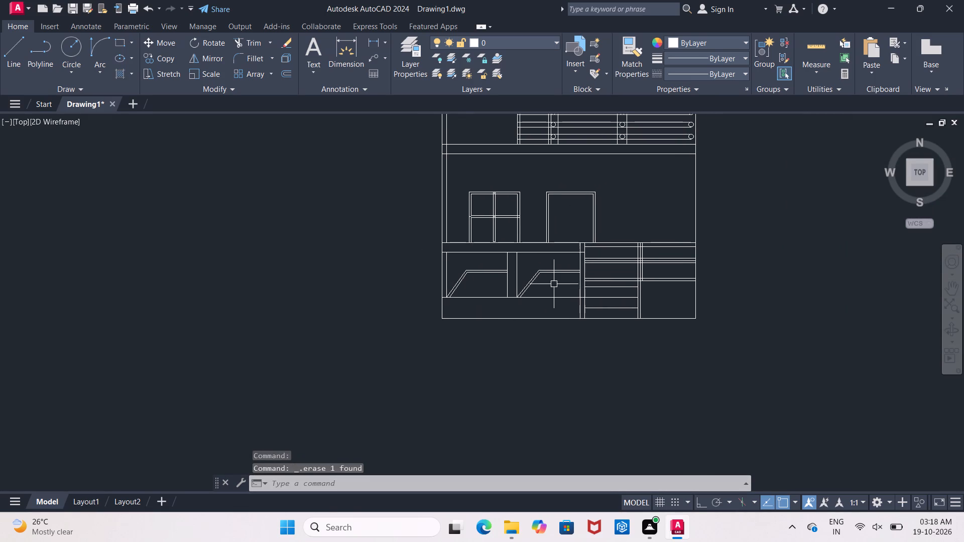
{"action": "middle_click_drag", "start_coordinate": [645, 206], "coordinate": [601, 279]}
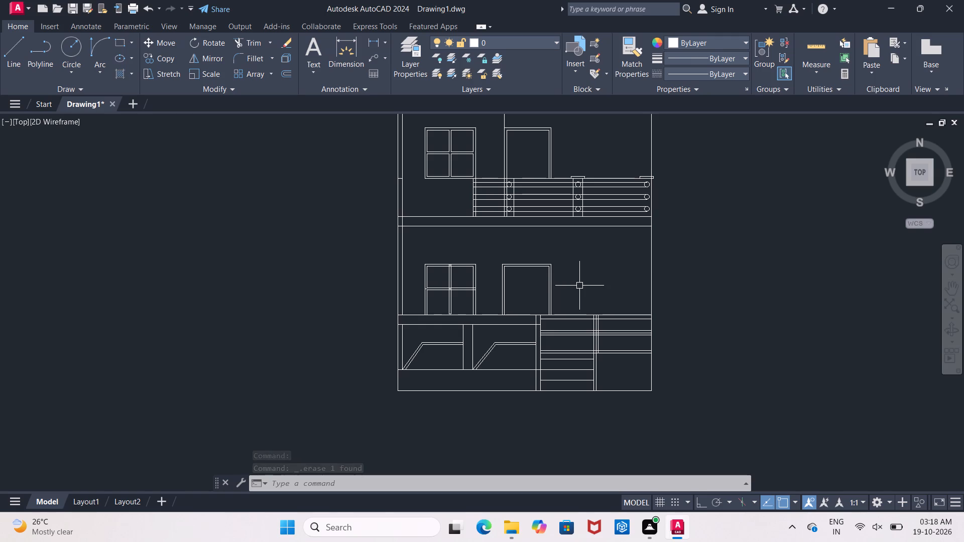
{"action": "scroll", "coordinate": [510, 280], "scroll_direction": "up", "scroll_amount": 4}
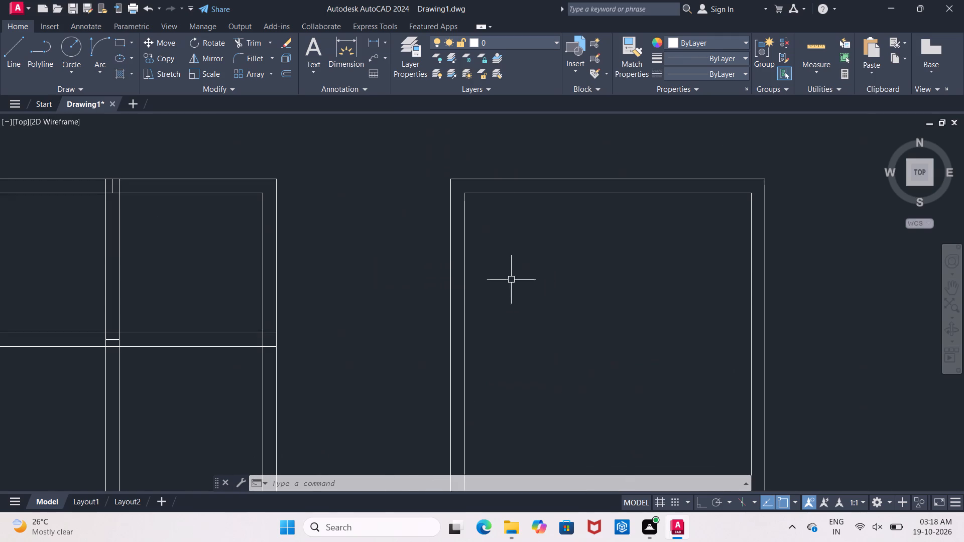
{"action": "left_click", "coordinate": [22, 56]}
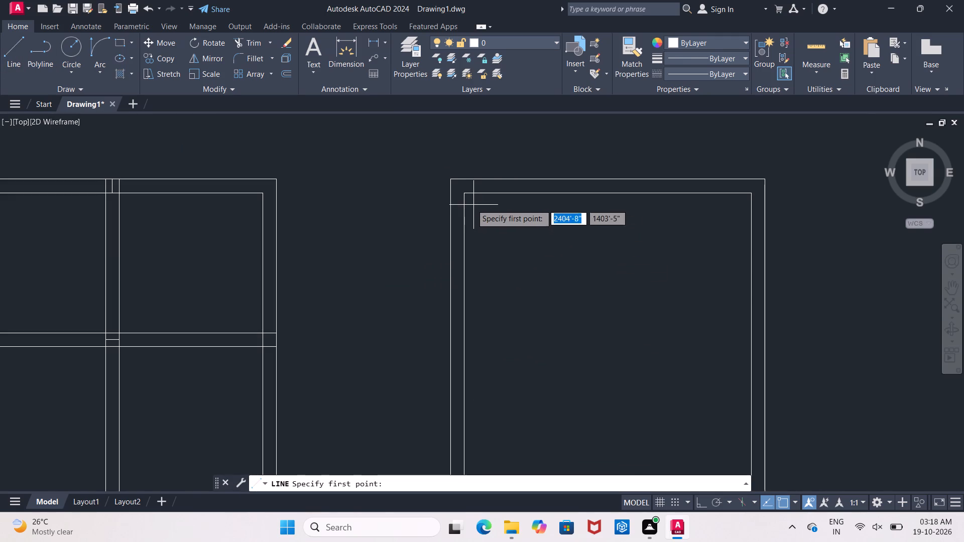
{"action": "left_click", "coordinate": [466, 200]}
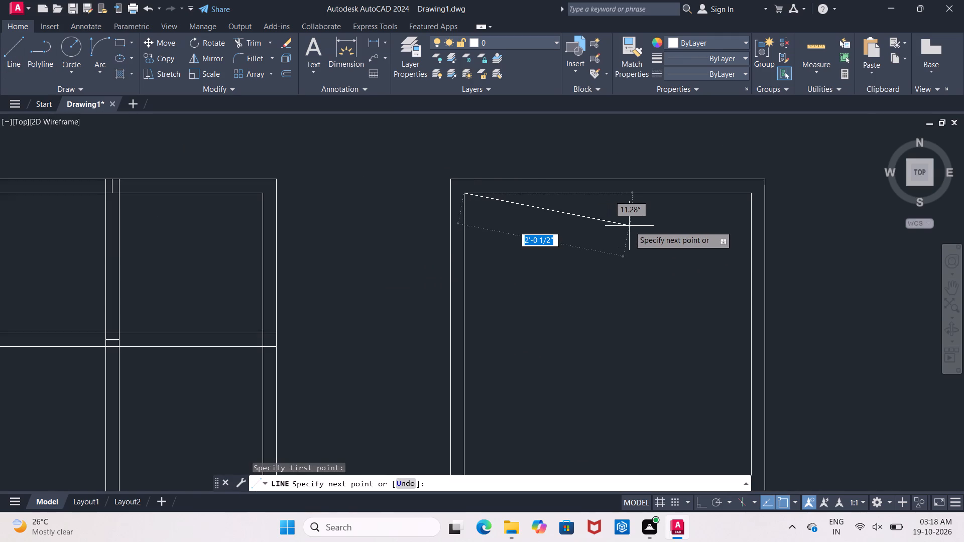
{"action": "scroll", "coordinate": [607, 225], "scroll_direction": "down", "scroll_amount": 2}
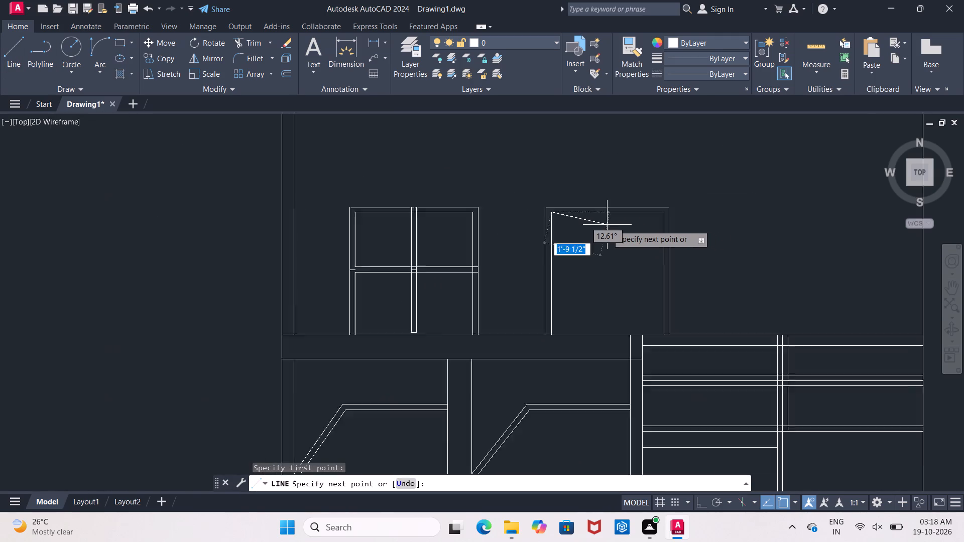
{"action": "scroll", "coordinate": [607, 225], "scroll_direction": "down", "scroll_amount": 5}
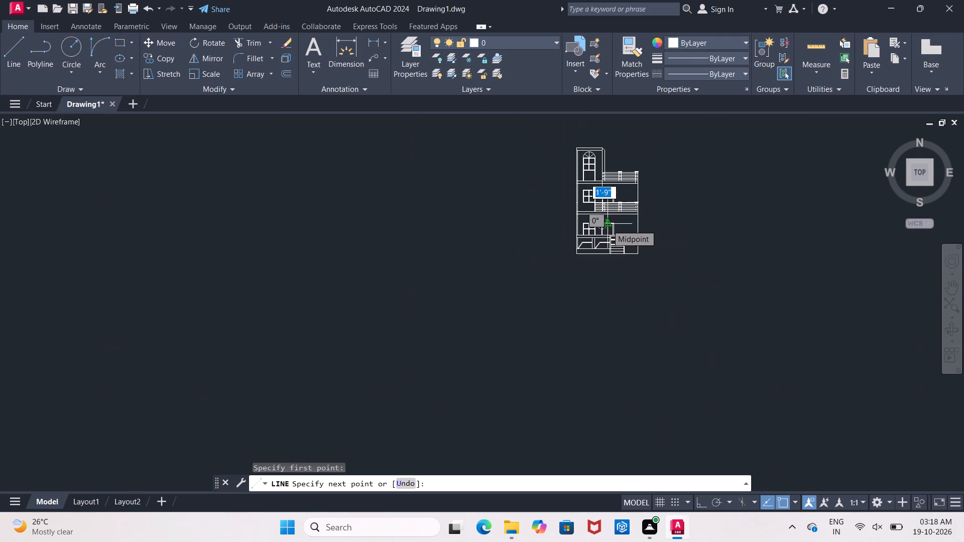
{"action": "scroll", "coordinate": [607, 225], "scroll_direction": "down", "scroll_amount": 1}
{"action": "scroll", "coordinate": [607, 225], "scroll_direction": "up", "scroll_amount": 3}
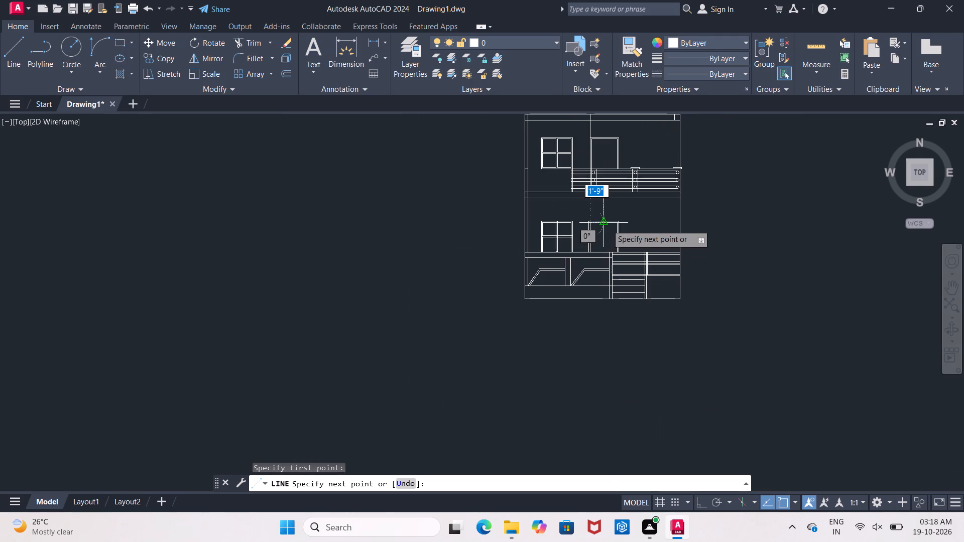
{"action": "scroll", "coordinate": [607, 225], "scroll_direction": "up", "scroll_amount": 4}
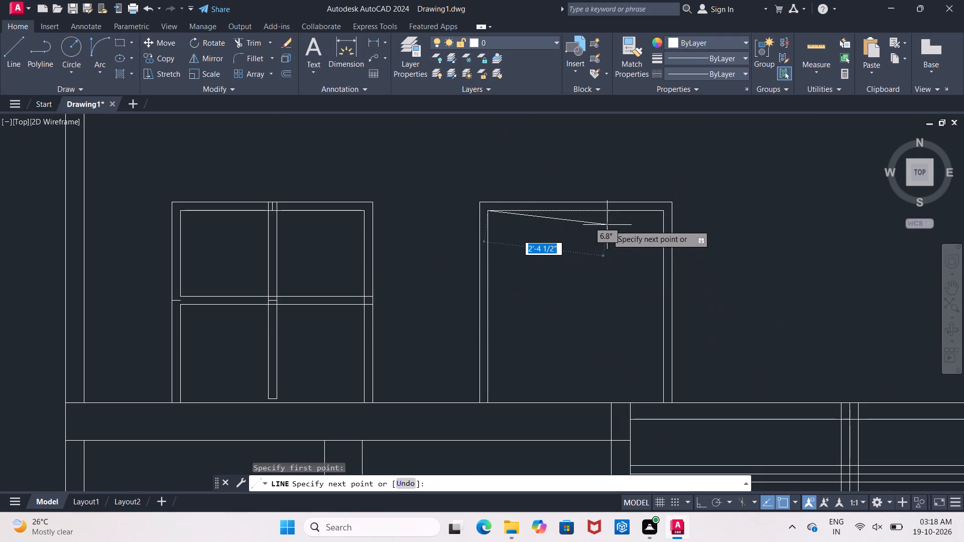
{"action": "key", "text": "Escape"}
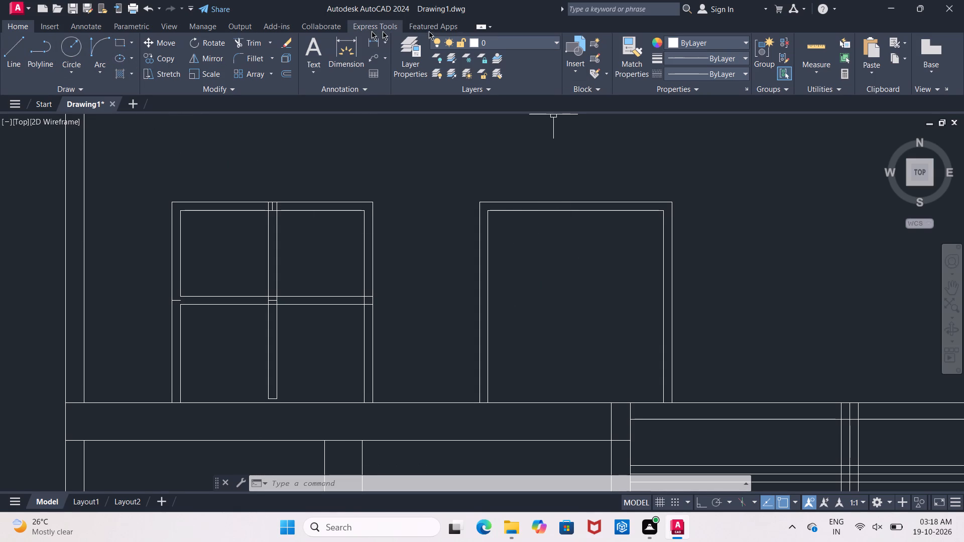
Measure the inner width of the ground-floor door frame with a linear dimension, without placing it.
{"action": "left_click", "coordinate": [377, 46]}
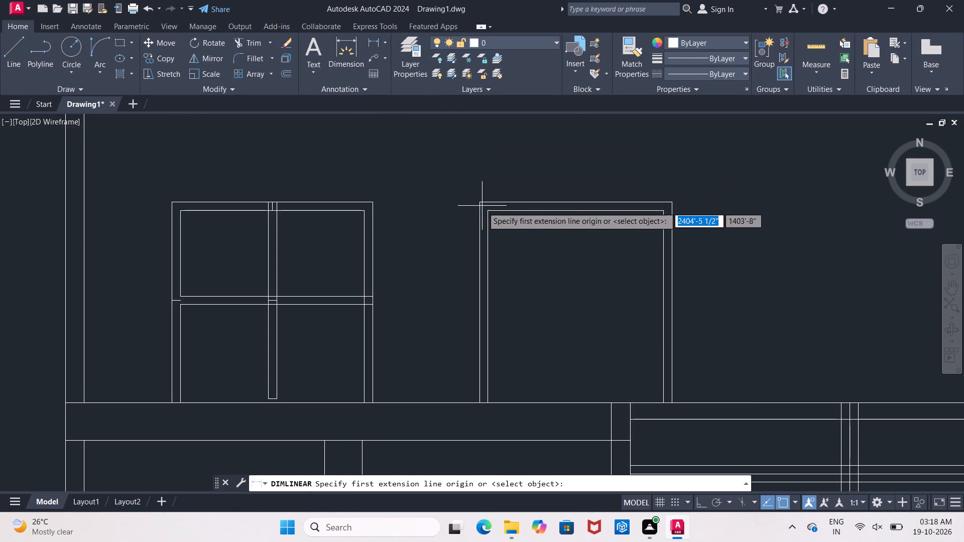
{"action": "left_click", "coordinate": [487, 211]}
{"action": "left_click", "coordinate": [659, 211]}
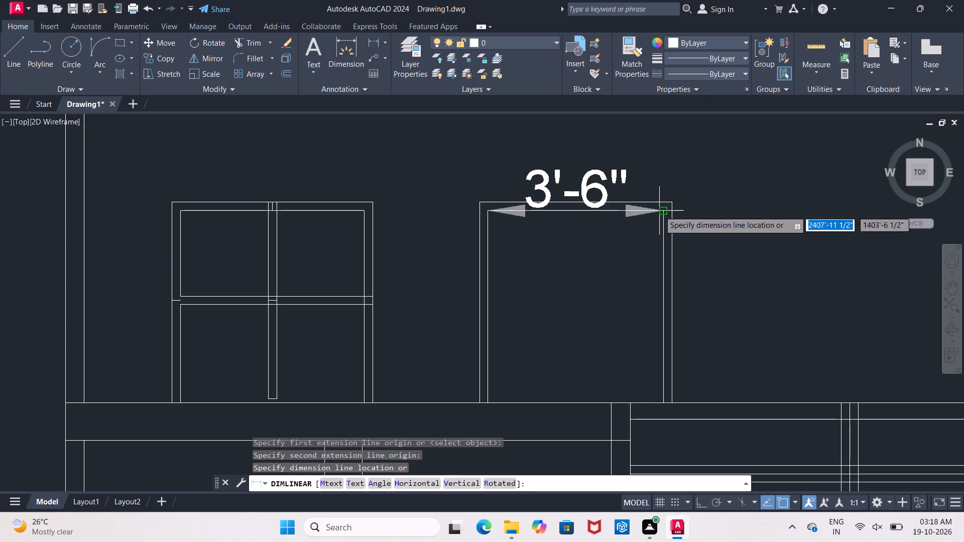
{"action": "key", "text": "Escape"}
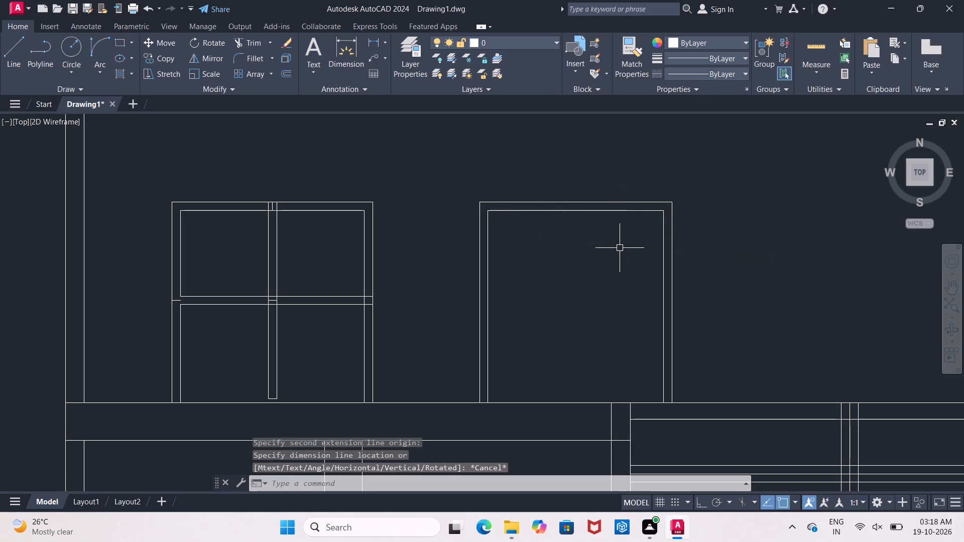
Switch to Calculator, divide 3.6 by 2, and close it again.
{"action": "type", "text": "3.6/2"}
{"action": "key", "text": "Return"}
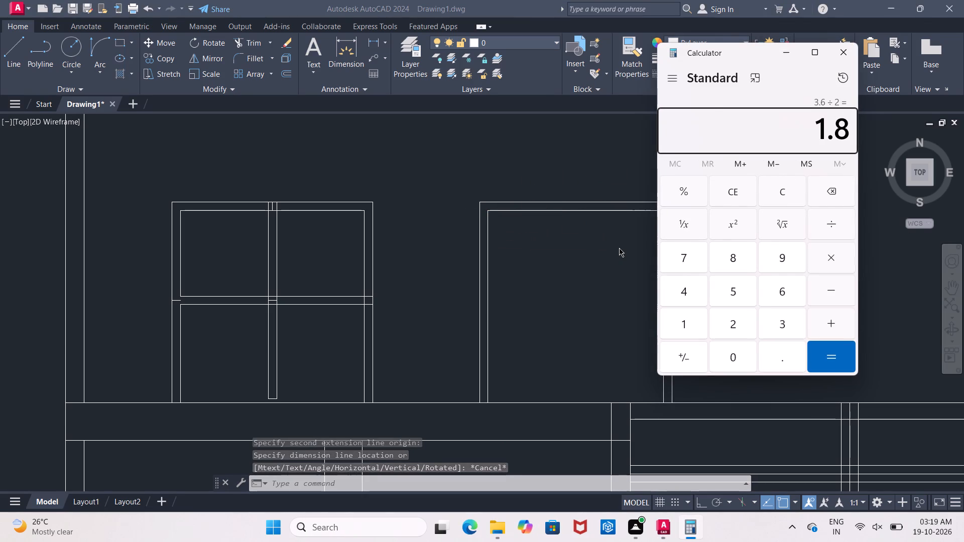
{"action": "left_click", "coordinate": [836, 55]}
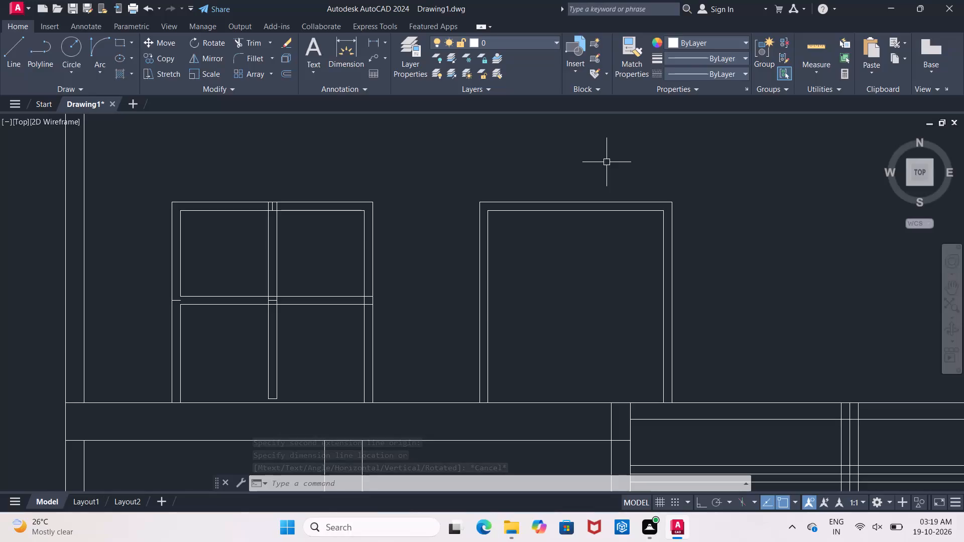
Offset the inner left jamb line of the ground-floor door 1'8" into the opening.
{"action": "key", "text": "o"}
{"action": "key", "text": "Return"}
{"action": "key", "text": "1"}
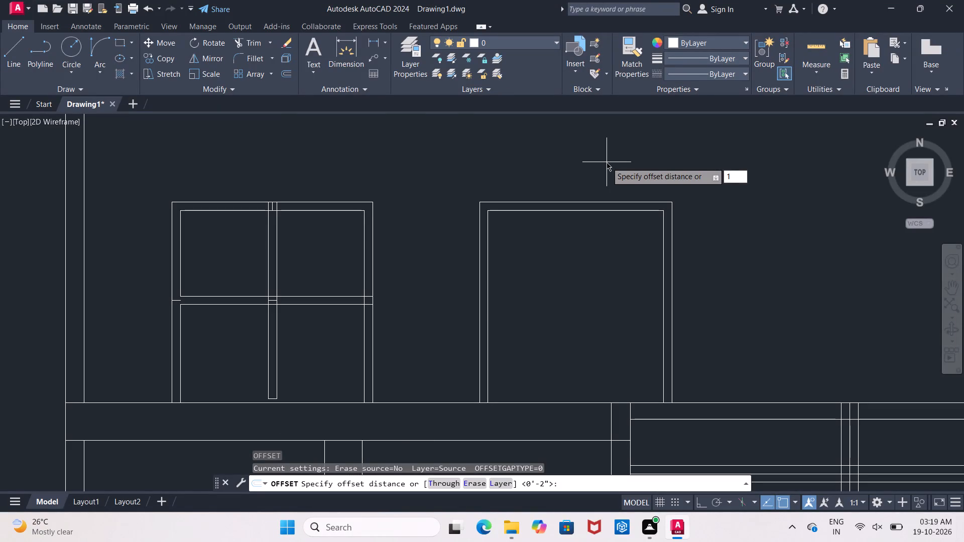
{"action": "type", "text": "'8\""}
{"action": "key", "text": "Return"}
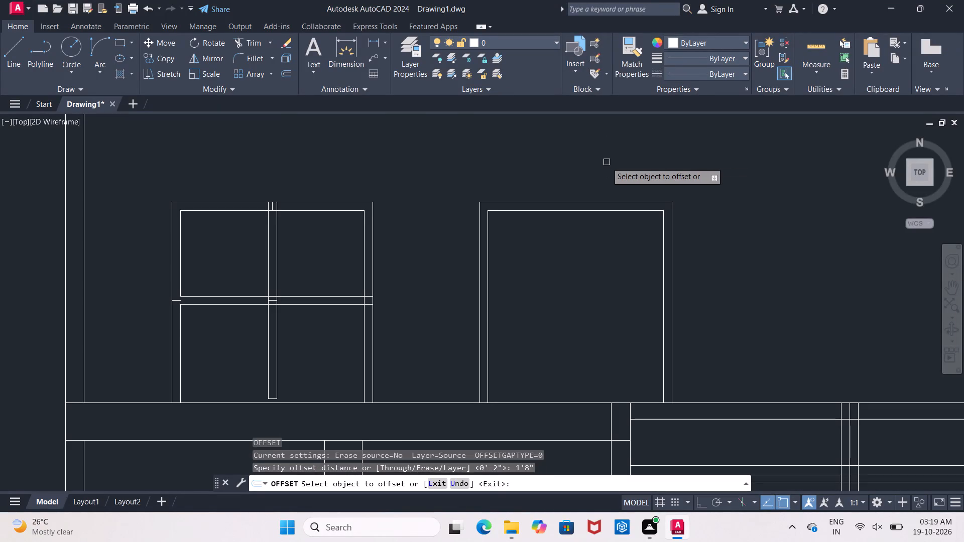
{"action": "left_click", "coordinate": [488, 304]}
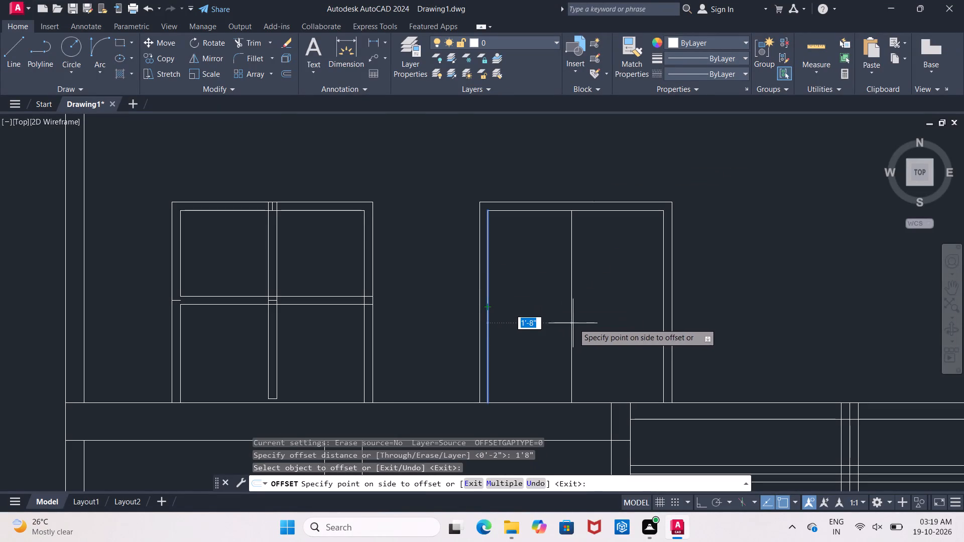
{"action": "left_click", "coordinate": [589, 322]}
{"action": "key", "text": "Return"}
Offset the ground-floor door's middle vertical line 1" to both sides.
{"action": "key", "text": "Return"}
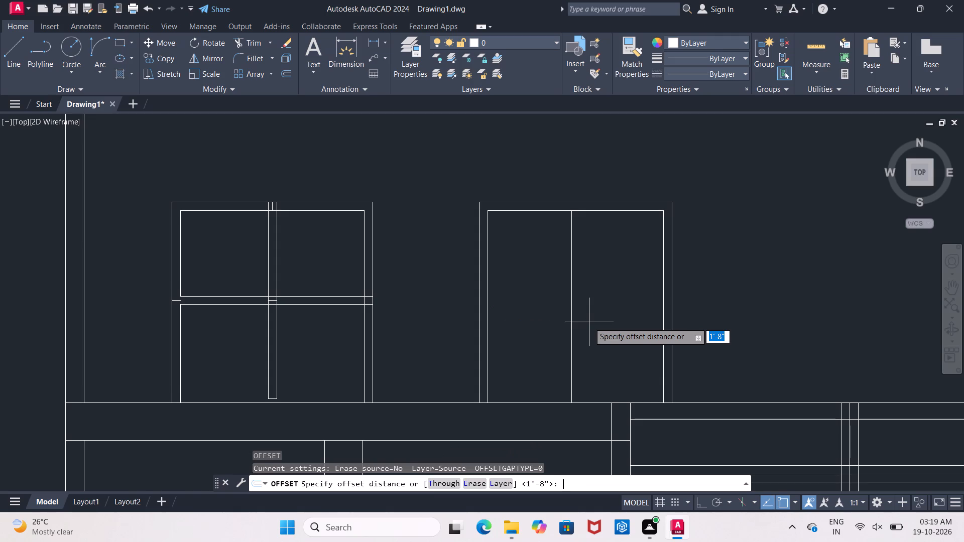
{"action": "type", "text": "1\""}
{"action": "key", "text": "Return"}
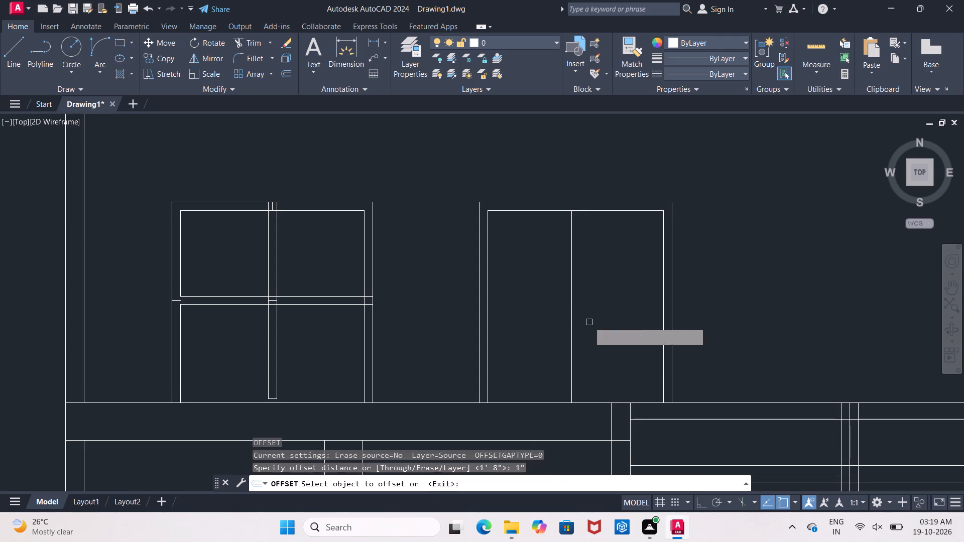
{"action": "left_click", "coordinate": [571, 337]}
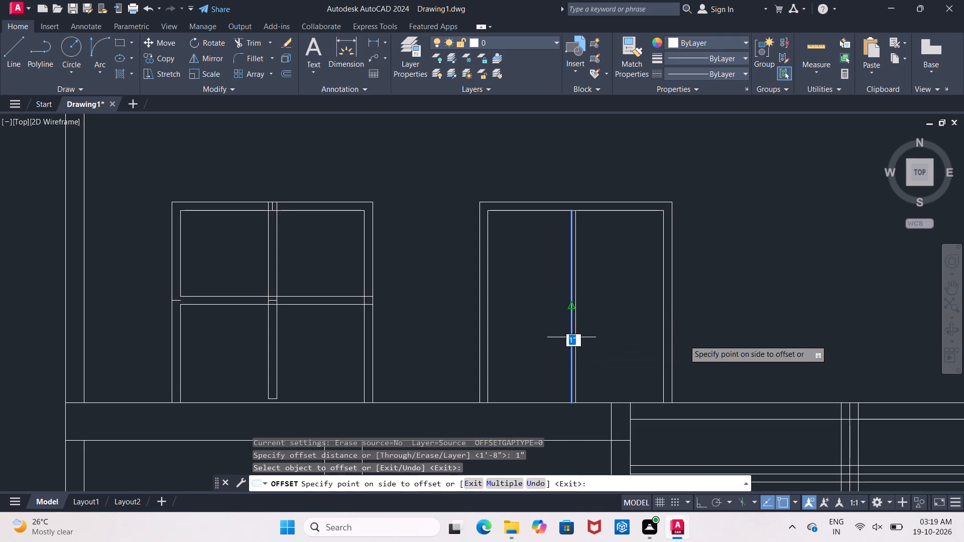
{"action": "left_click", "coordinate": [688, 339]}
{"action": "left_click", "coordinate": [570, 335]}
{"action": "left_click", "coordinate": [559, 334]}
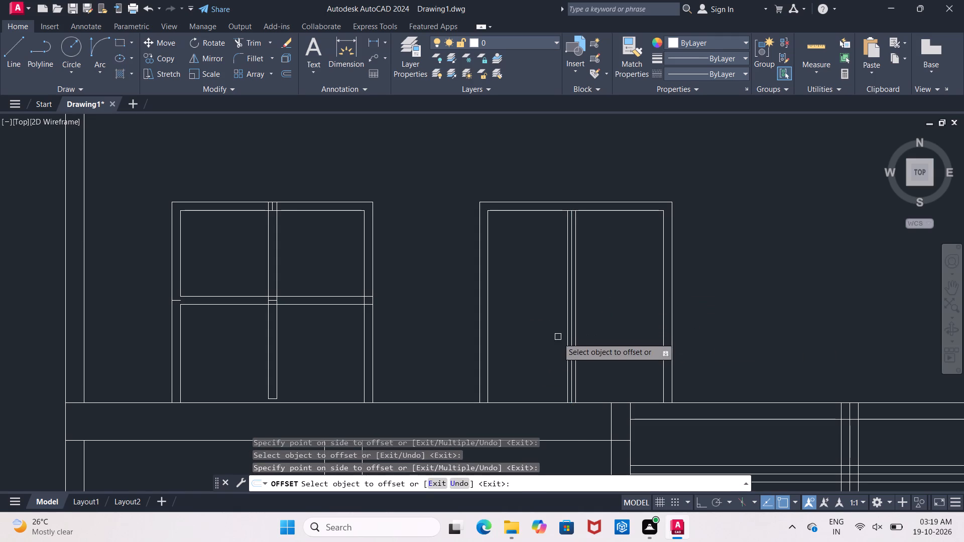
{"action": "middle_click_drag", "start_coordinate": [537, 321], "coordinate": [540, 332]}
{"action": "key", "text": "Escape"}
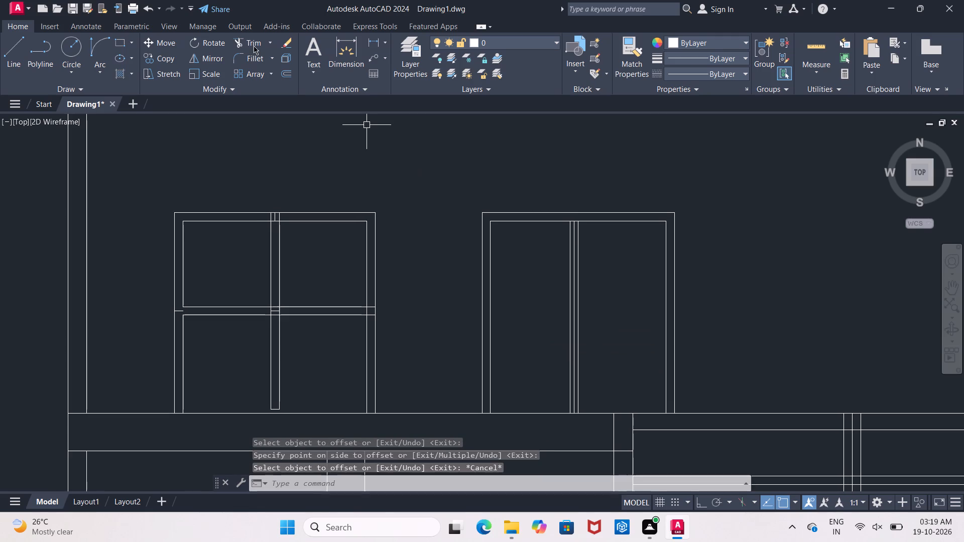
Draw a diagonal line from the inner frame's upper-left corner to its lower-right corner in the ground-floor door.
{"action": "left_click", "coordinate": [25, 52]}
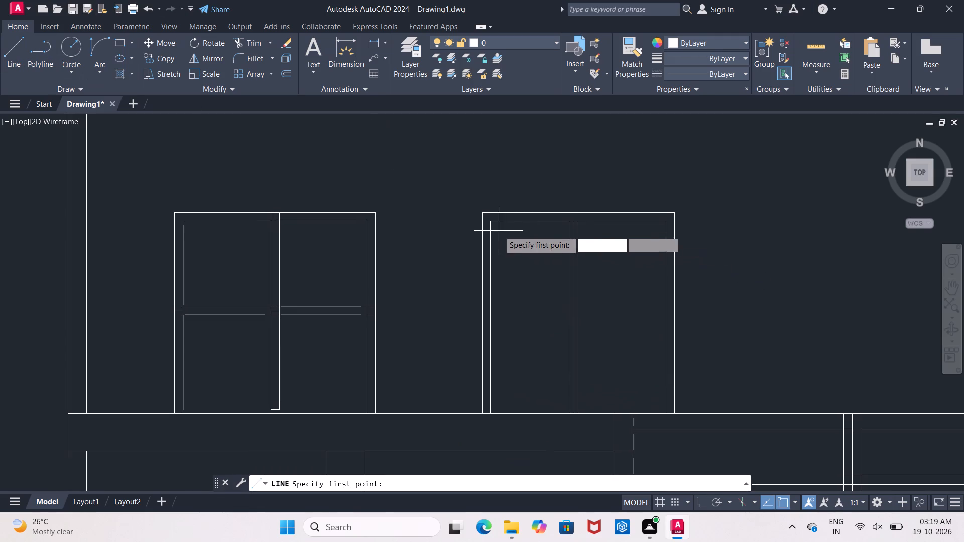
{"action": "left_click", "coordinate": [491, 226]}
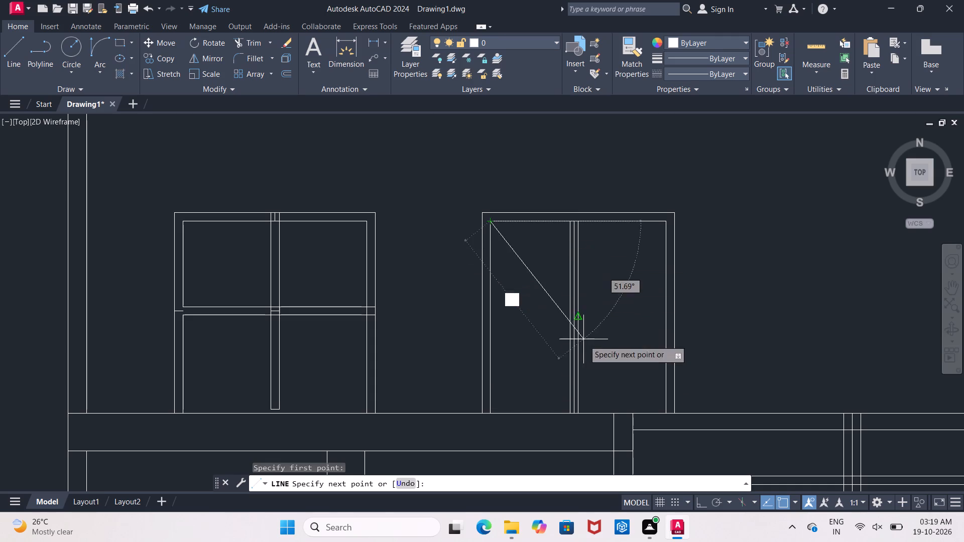
{"action": "left_click", "coordinate": [663, 412]}
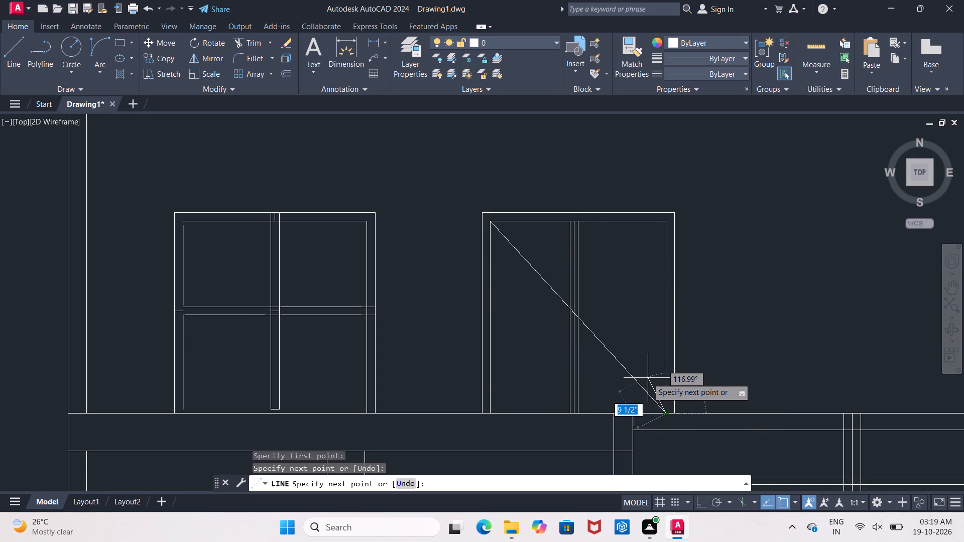
{"action": "key", "text": "Escape"}
{"action": "key", "text": "t"}
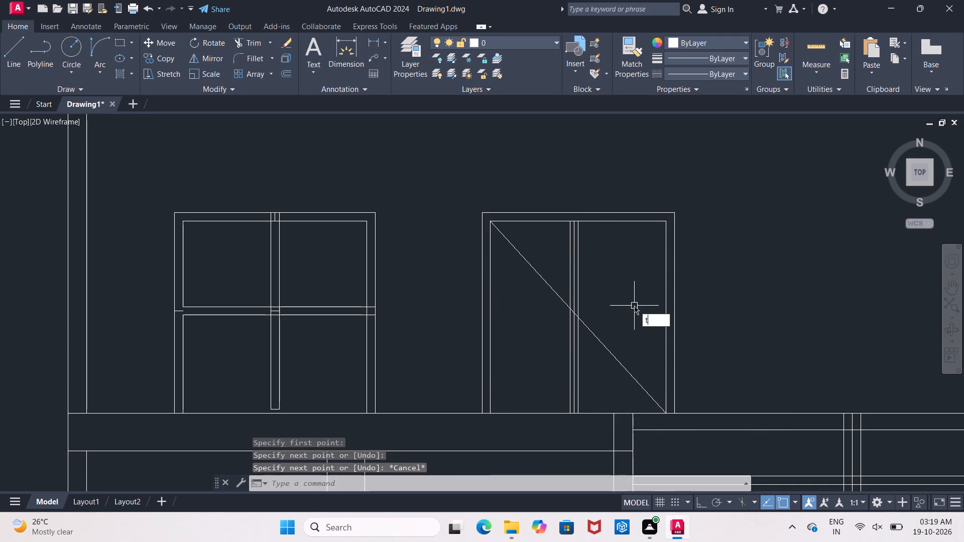
{"action": "key", "text": "Escape"}
Offset the door's diagonal line 2" to both sides.
{"action": "key", "text": "o"}
{"action": "key", "text": "Return"}
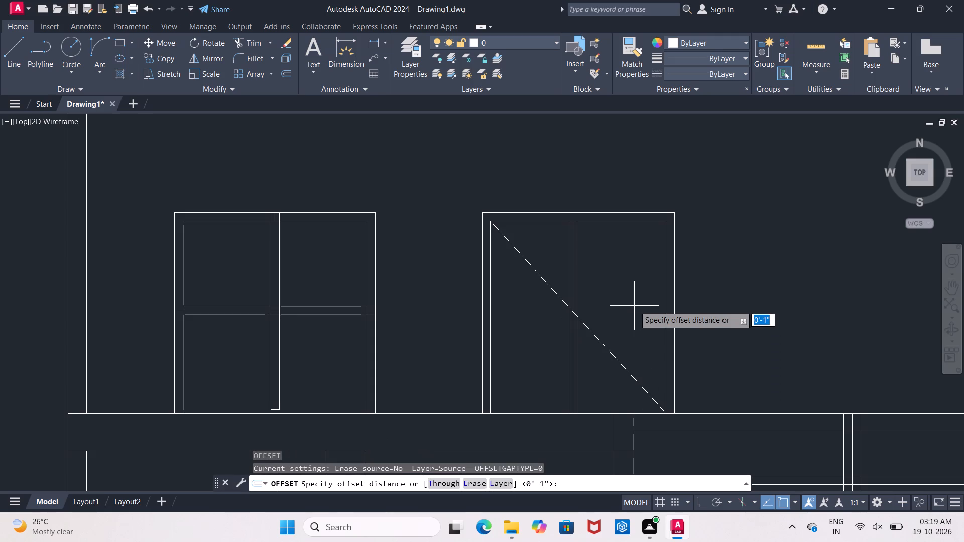
{"action": "key", "text": "2"}
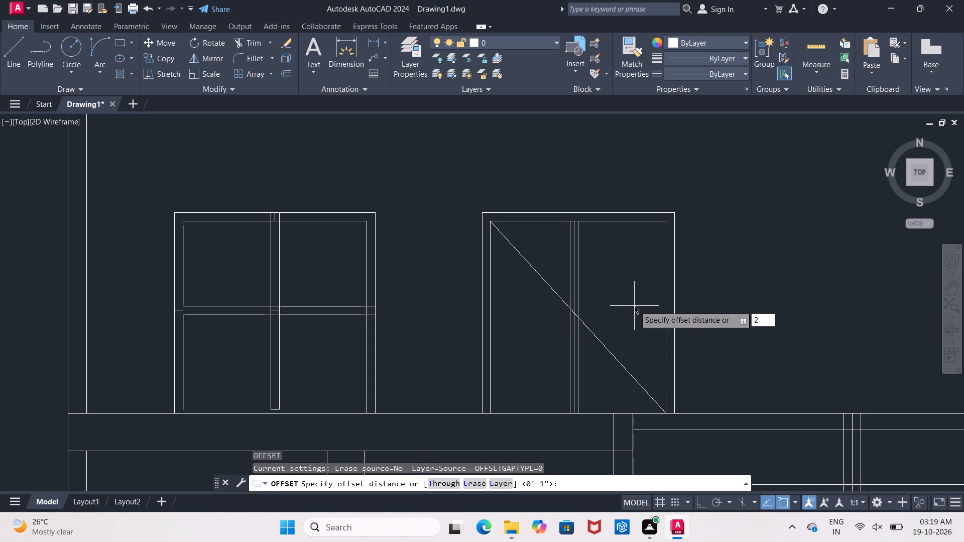
{"action": "key", "text": "shift+quotedbl"}
{"action": "key", "text": "Return"}
{"action": "left_click_drag", "start_coordinate": [609, 353], "coordinate": [611, 347]}
{"action": "left_click", "coordinate": [642, 297]}
{"action": "left_click", "coordinate": [601, 346]}
{"action": "left_click", "coordinate": [521, 384]}
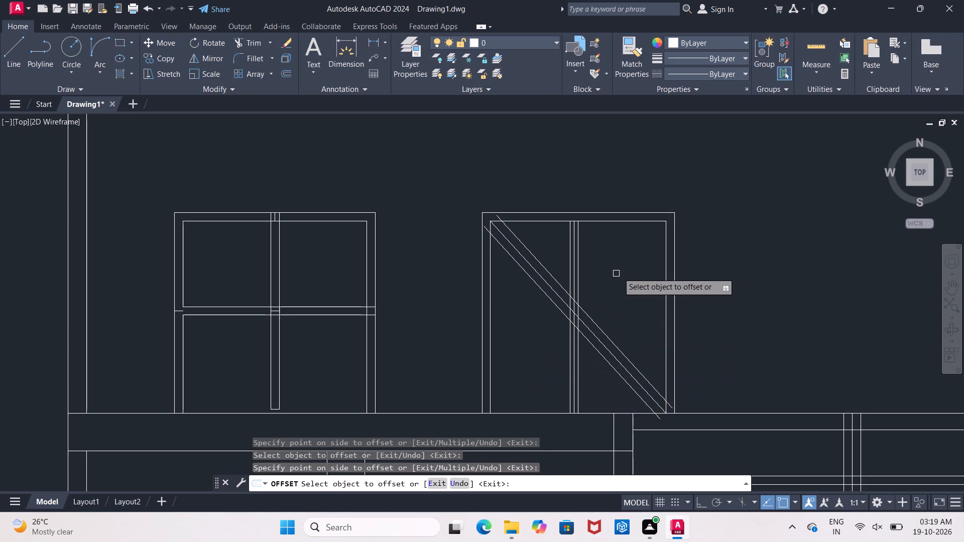
{"action": "key", "text": "Escape"}
Remove the central diagonal line from the ground-floor door's brace, trimming it at the middle verticals and erasing the leftover piece.
{"action": "type", "text": "tr"}
{"action": "key", "text": "space"}
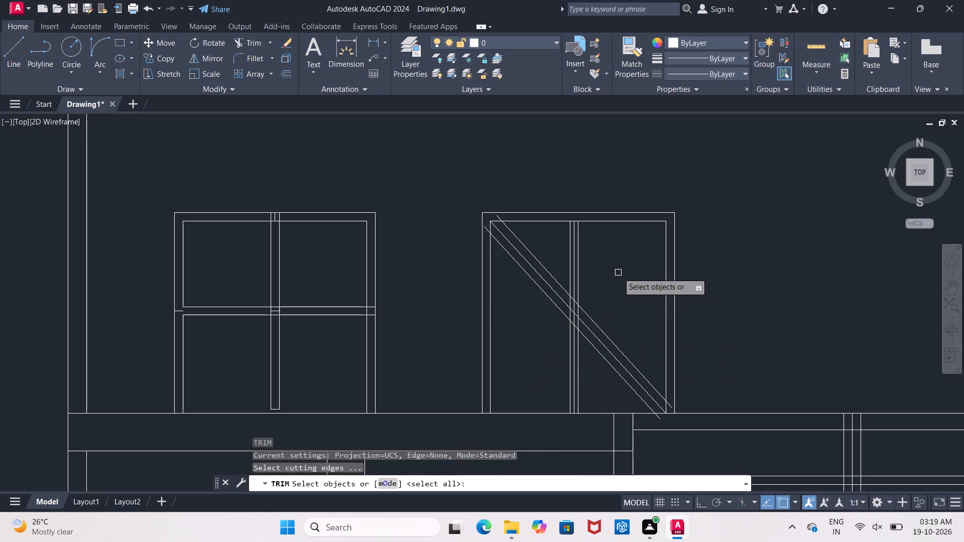
{"action": "key", "text": "space"}
{"action": "scroll", "coordinate": [592, 330], "scroll_direction": "up", "scroll_amount": 2}
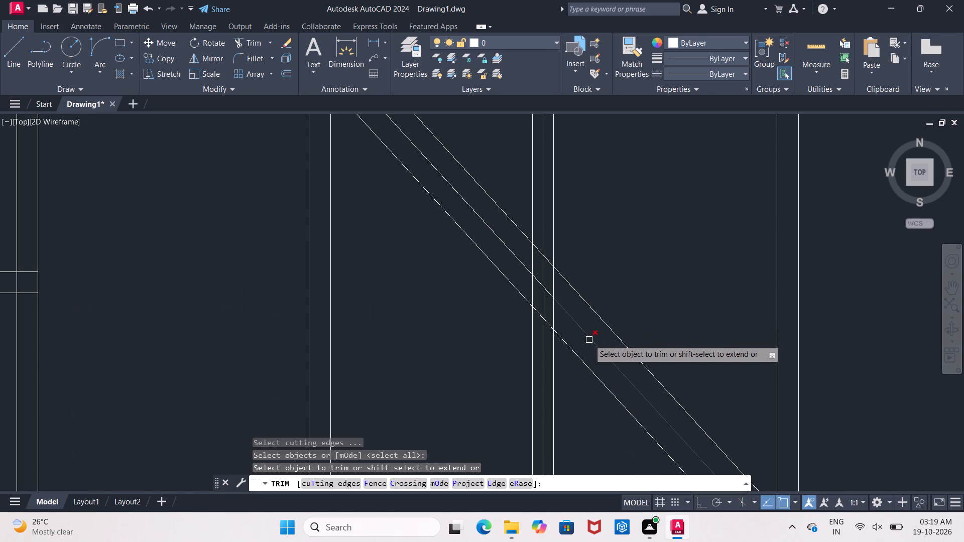
{"action": "left_click", "coordinate": [589, 340]}
{"action": "left_click", "coordinate": [519, 260]}
{"action": "scroll", "coordinate": [538, 291], "scroll_direction": "up", "scroll_amount": 3}
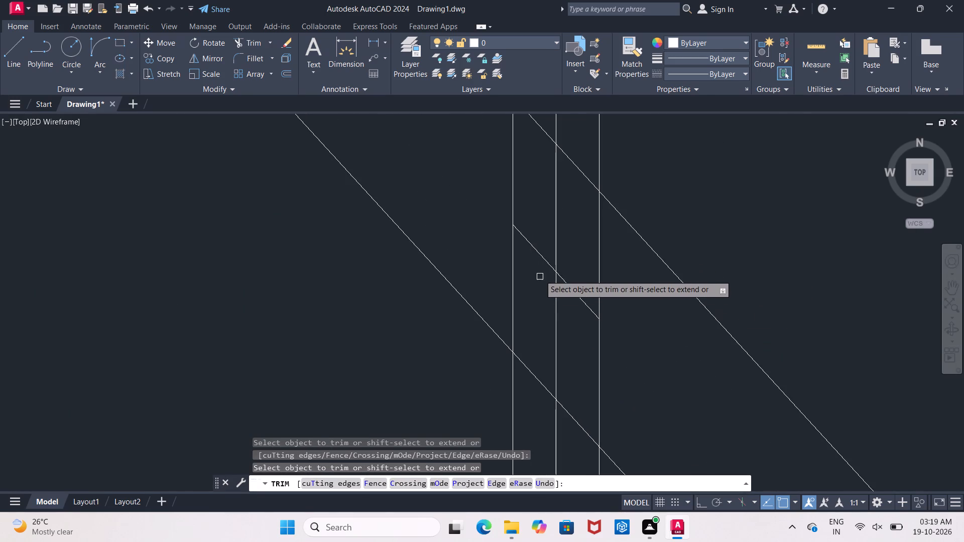
{"action": "left_click", "coordinate": [538, 255]}
{"action": "left_click", "coordinate": [576, 294]}
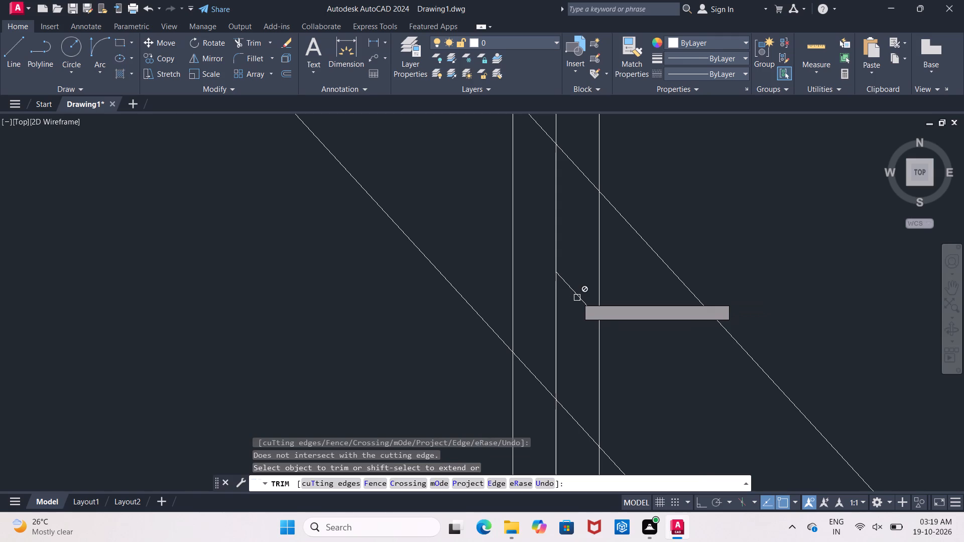
{"action": "key", "text": "Escape"}
{"action": "left_click", "coordinate": [577, 298]}
{"action": "key", "text": "Delete"}
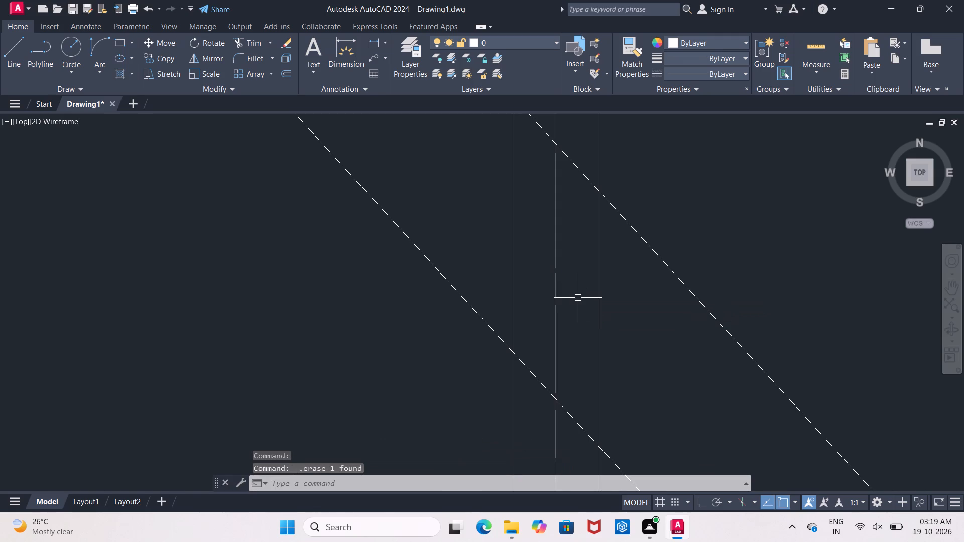
Trim both remaining brace lines between the ground-floor door's middle vertical members.
{"action": "key", "text": "t"}
{"action": "key", "text": "r"}
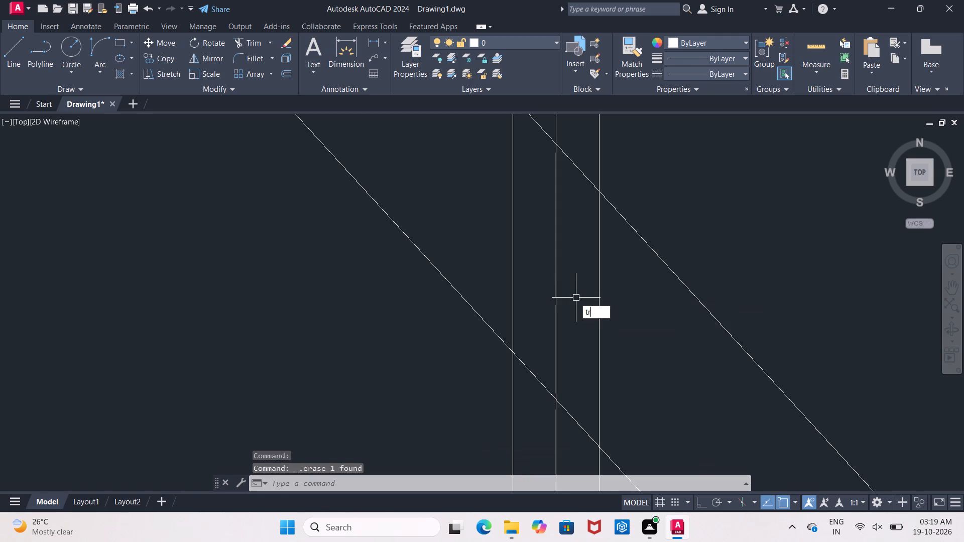
{"action": "key", "text": "space"}
{"action": "key", "text": "space"}
{"action": "left_click", "coordinate": [529, 370]}
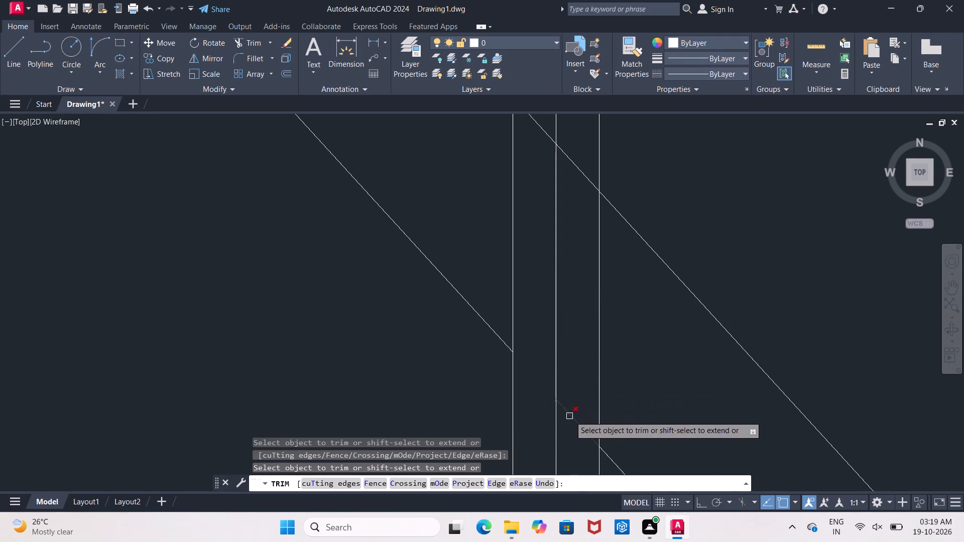
{"action": "left_click", "coordinate": [570, 416]}
{"action": "scroll", "coordinate": [570, 416], "scroll_direction": "down", "scroll_amount": 3}
{"action": "scroll", "coordinate": [561, 350], "scroll_direction": "up", "scroll_amount": 2}
{"action": "left_click", "coordinate": [562, 337]}
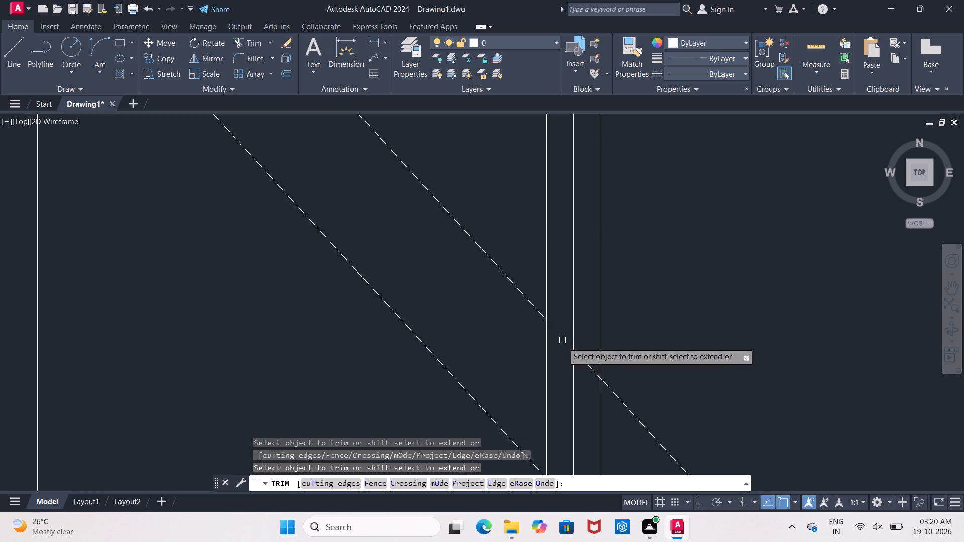
{"action": "left_click", "coordinate": [584, 363]}
Trim the ends of both brace lines that extend past the ground-floor door's inner frame and the floor line.
{"action": "scroll", "coordinate": [584, 362], "scroll_direction": "down", "scroll_amount": 5}
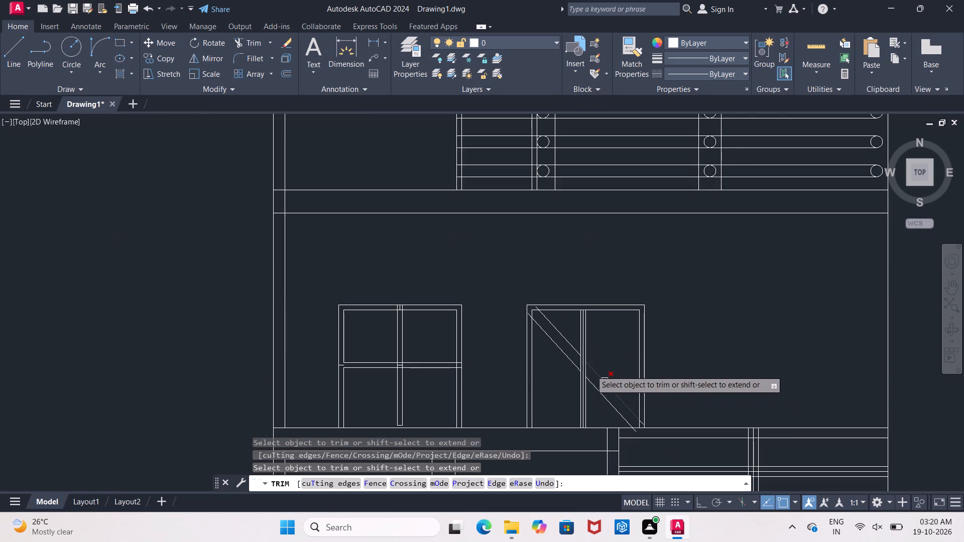
{"action": "scroll", "coordinate": [534, 315], "scroll_direction": "up", "scroll_amount": 4}
{"action": "left_click", "coordinate": [511, 329]}
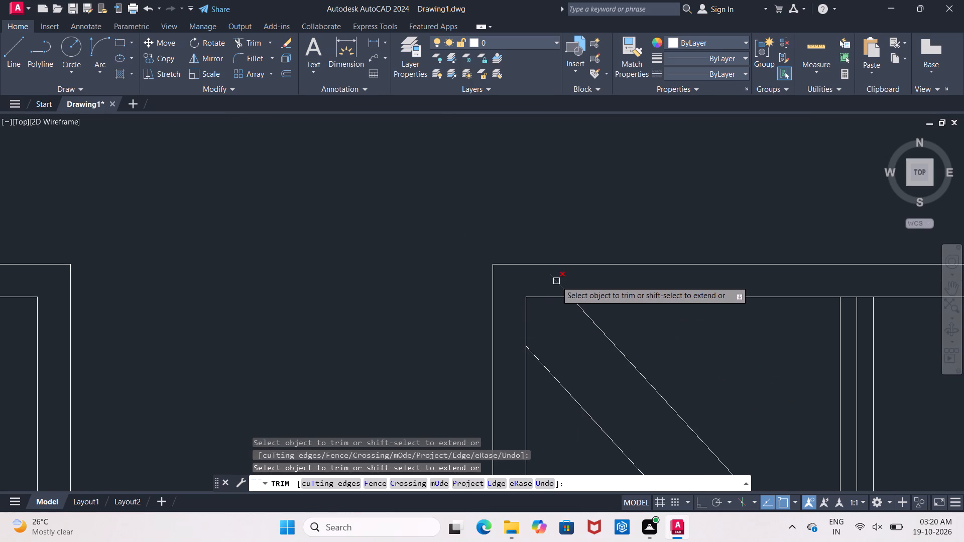
{"action": "left_click", "coordinate": [556, 281]}
{"action": "scroll", "coordinate": [557, 282], "scroll_direction": "down", "scroll_amount": 5}
{"action": "scroll", "coordinate": [636, 375], "scroll_direction": "up", "scroll_amount": 4}
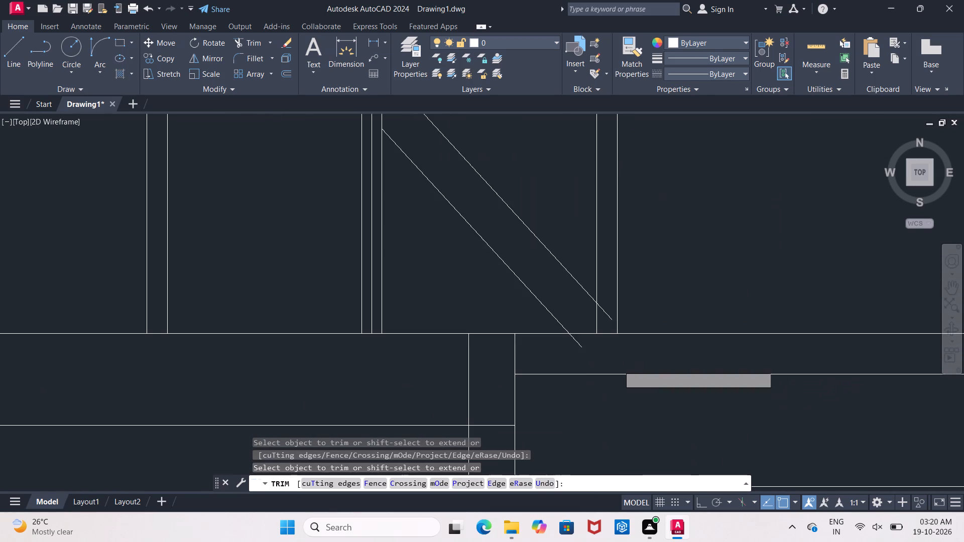
{"action": "left_click", "coordinate": [575, 338]}
{"action": "left_click", "coordinate": [602, 312]}
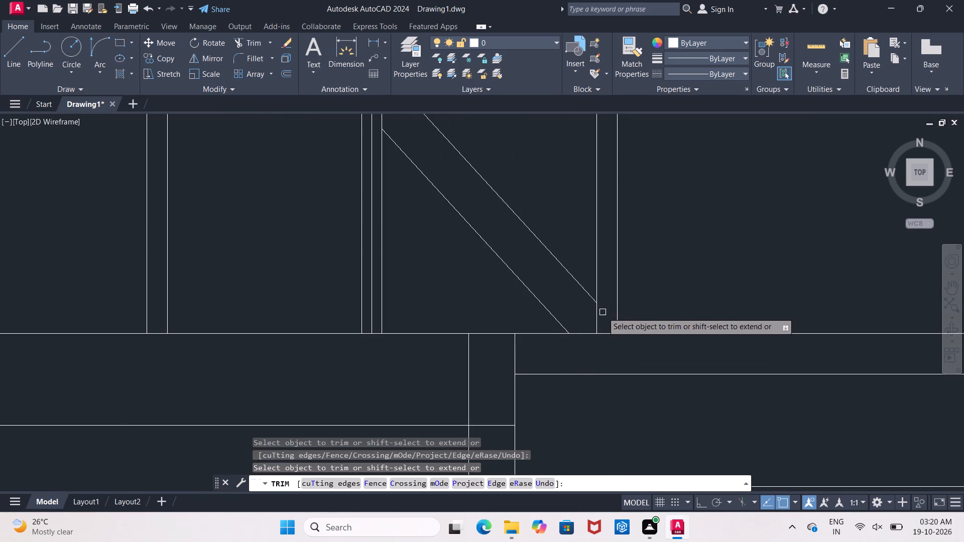
Erase the centre line between the ground-floor door's two middle vertical lines.
{"action": "scroll", "coordinate": [605, 313], "scroll_direction": "down", "scroll_amount": 4}
{"action": "middle_click_drag", "start_coordinate": [643, 276], "coordinate": [618, 368]}
{"action": "scroll", "coordinate": [618, 368], "scroll_direction": "down", "scroll_amount": 1}
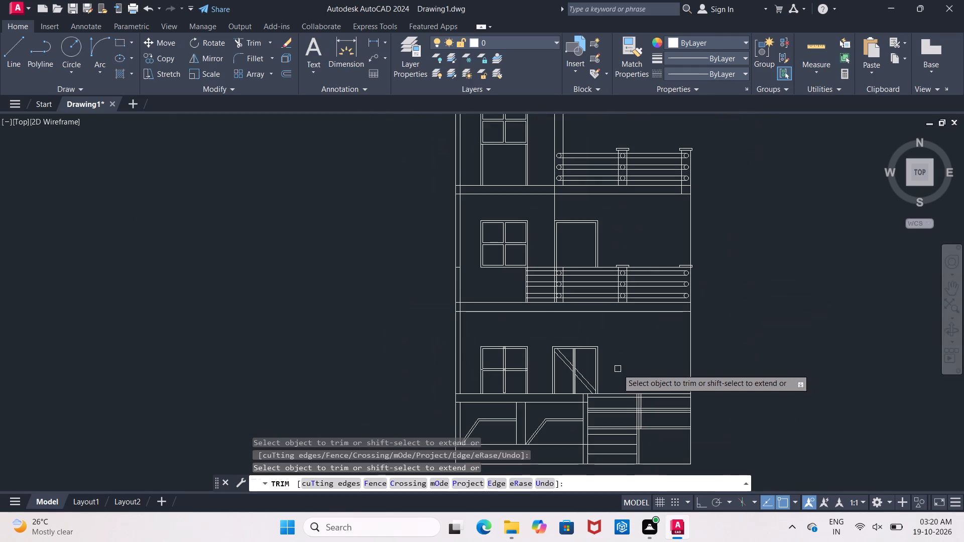
{"action": "scroll", "coordinate": [562, 385], "scroll_direction": "up", "scroll_amount": 1}
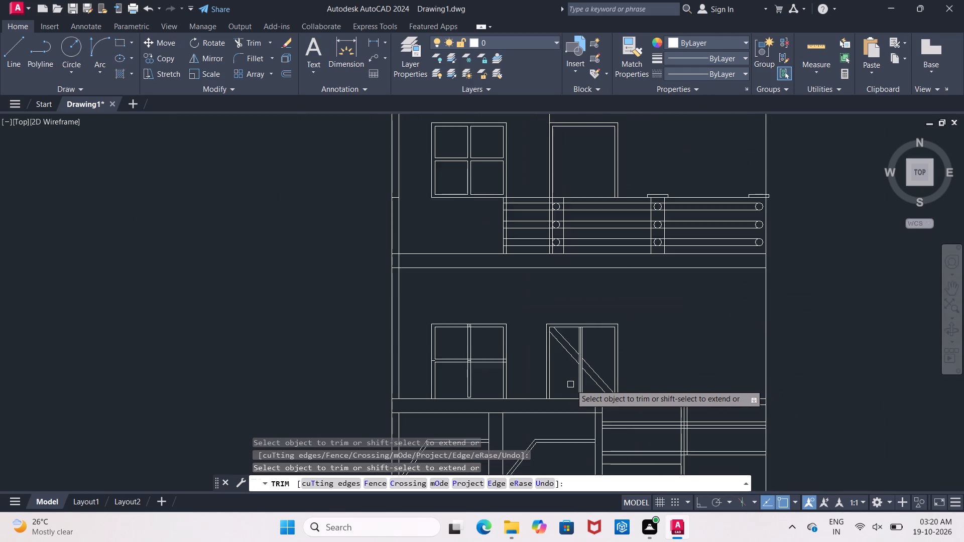
{"action": "scroll", "coordinate": [571, 384], "scroll_direction": "up", "scroll_amount": 3}
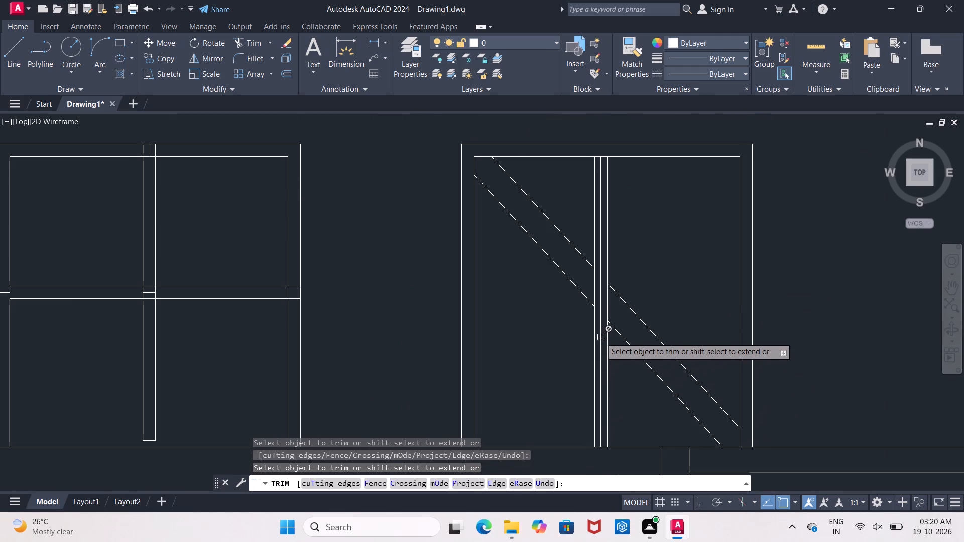
{"action": "key", "text": "Escape"}
{"action": "left_click", "coordinate": [602, 343]}
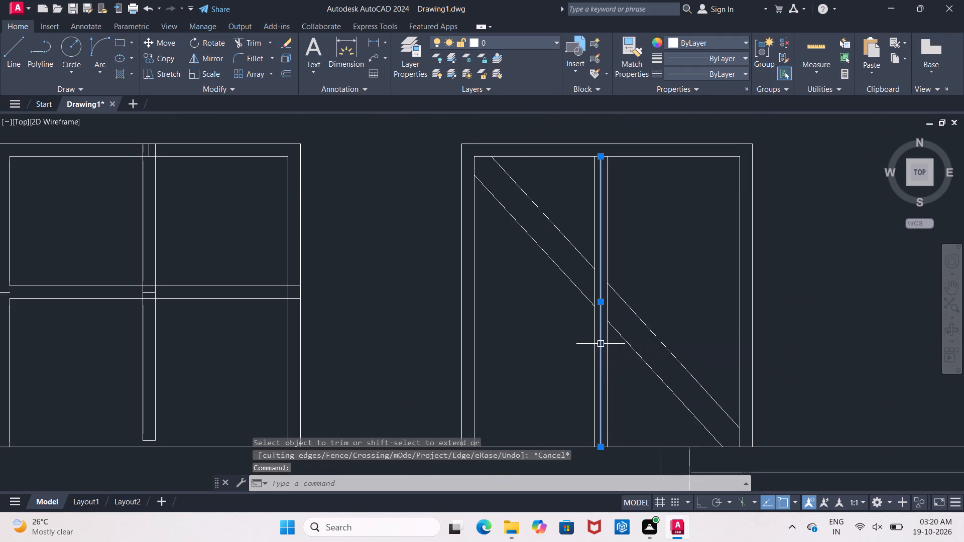
{"action": "key", "text": "Delete"}
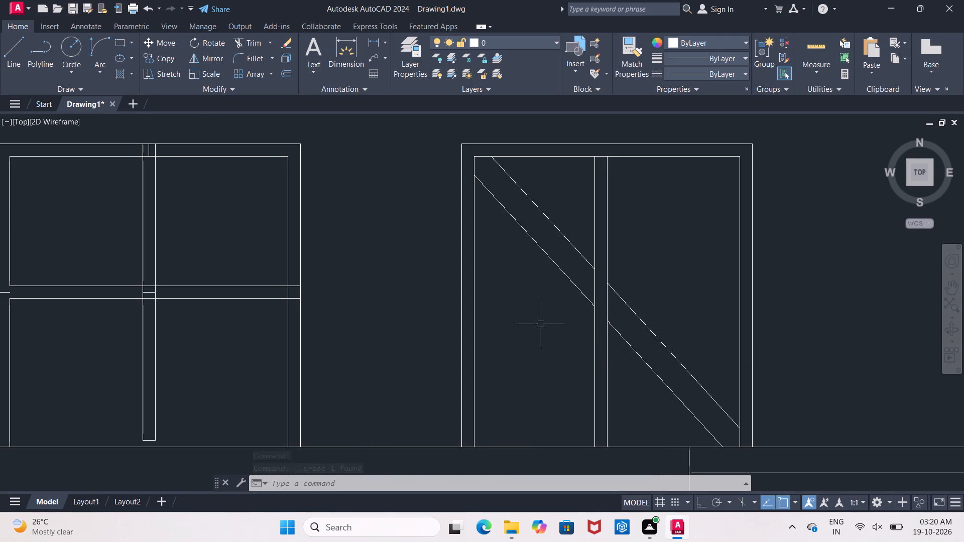
Draw a narrow upright rectangle as a handle in the left leaf of the ground-floor door, near its left jamb.
{"action": "left_click", "coordinate": [120, 44]}
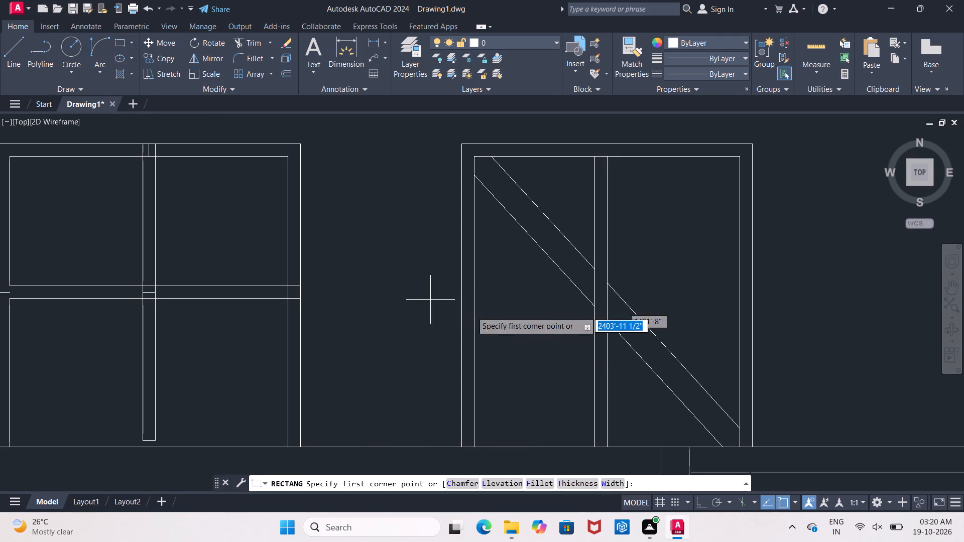
{"action": "left_click", "coordinate": [496, 314]}
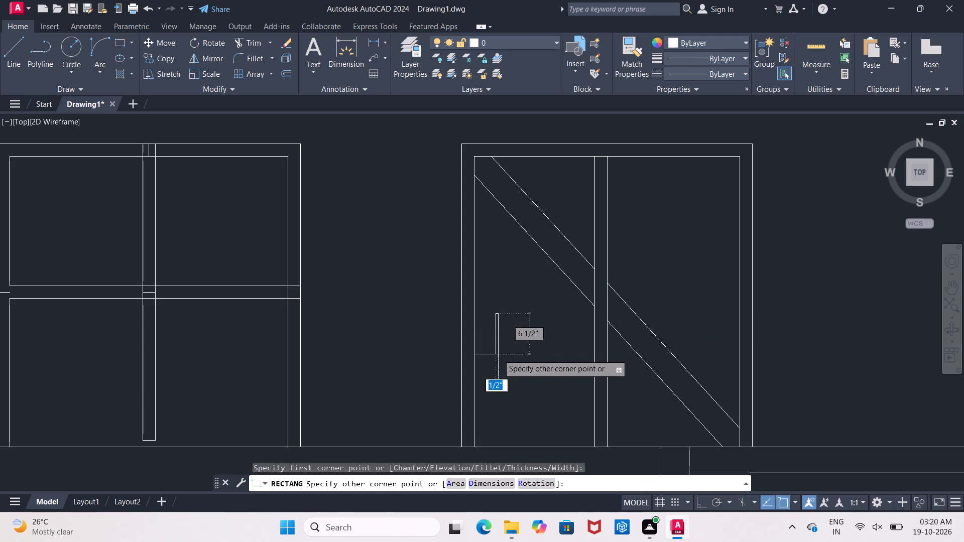
{"action": "left_click", "coordinate": [504, 382]}
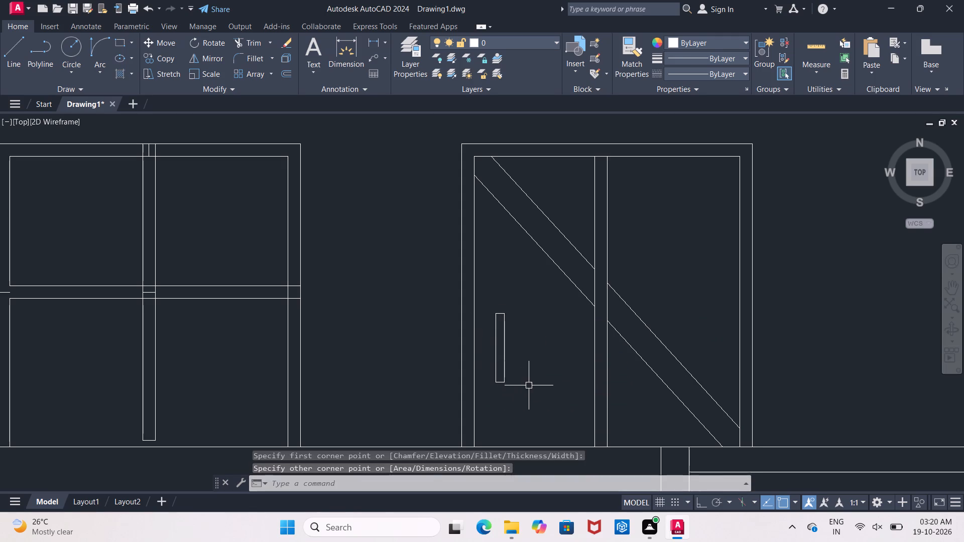
Offset the inner left jamb line of the first-floor door 1'8" into the opening.
{"action": "scroll", "coordinate": [529, 385], "scroll_direction": "down", "scroll_amount": 4}
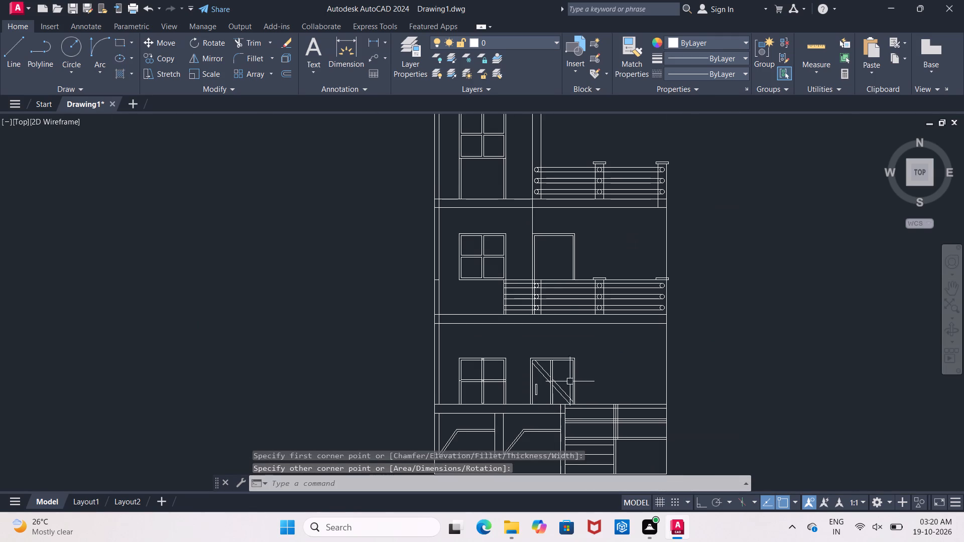
{"action": "middle_click_drag", "start_coordinate": [547, 270], "coordinate": [540, 286]}
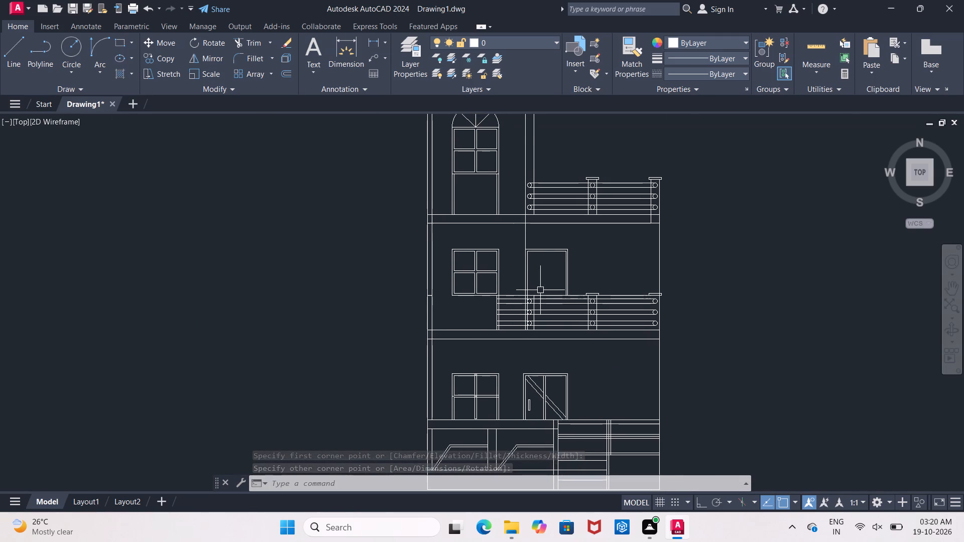
{"action": "scroll", "coordinate": [540, 290], "scroll_direction": "up", "scroll_amount": 2}
{"action": "key", "text": "o"}
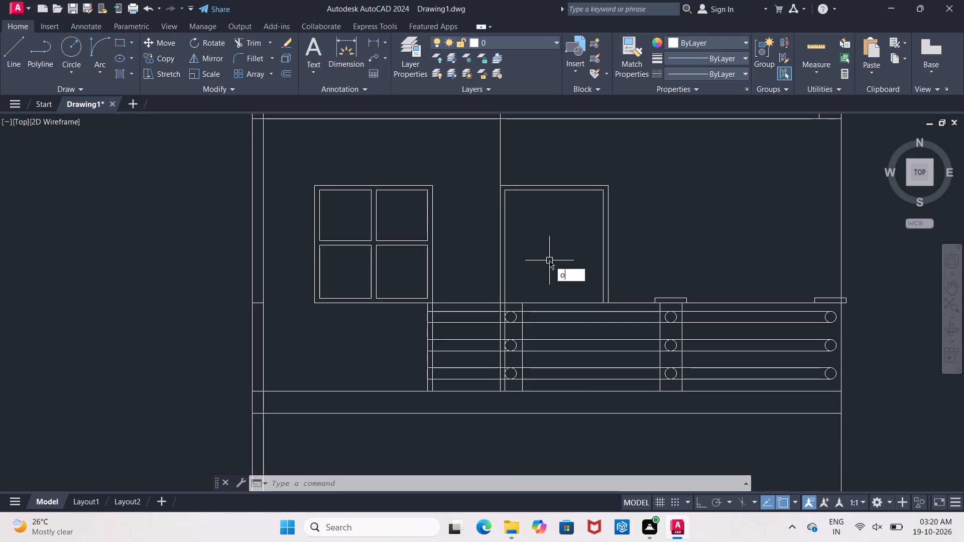
{"action": "key", "text": "Return"}
{"action": "type", "text": "1'8\""}
{"action": "key", "text": "Return"}
{"action": "left_click", "coordinate": [507, 260]}
{"action": "left_click", "coordinate": [540, 265]}
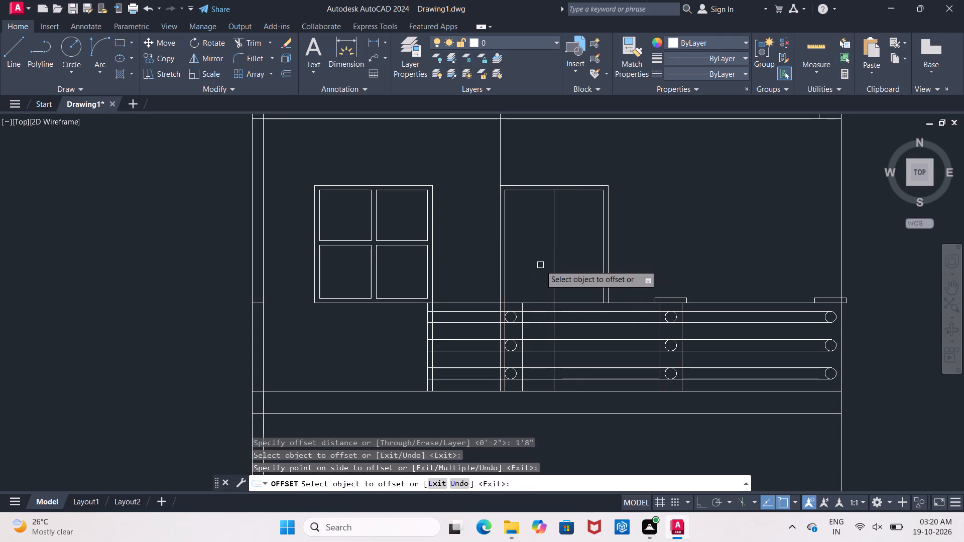
Offset the first-floor door's middle vertical line 1" to both sides.
{"action": "key", "text": "Return"}
{"action": "key", "text": "Return"}
{"action": "type", "text": "1\""}
{"action": "key", "text": "Return"}
{"action": "left_click", "coordinate": [551, 251]}
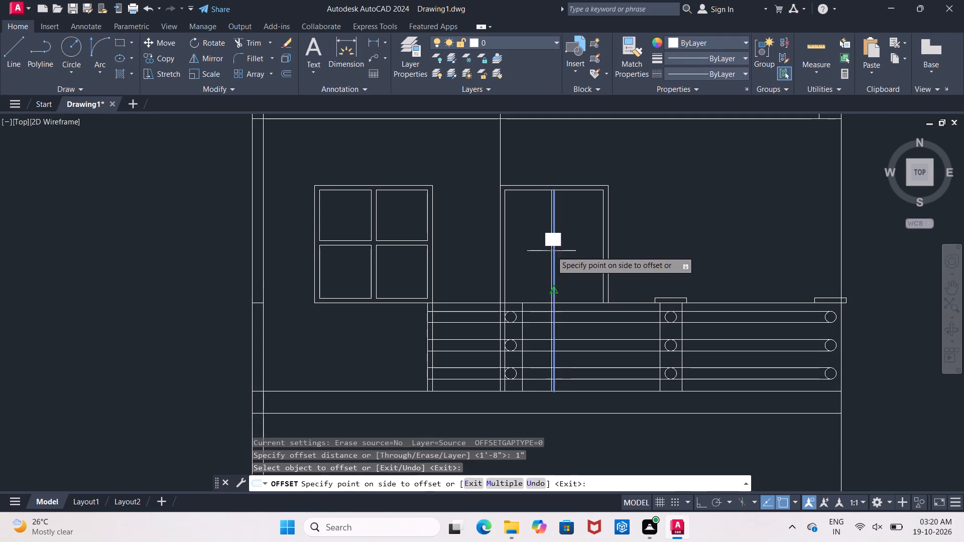
{"action": "left_click", "coordinate": [564, 256]}
{"action": "scroll", "coordinate": [561, 258], "scroll_direction": "up", "scroll_amount": 1}
{"action": "left_click", "coordinate": [549, 275]}
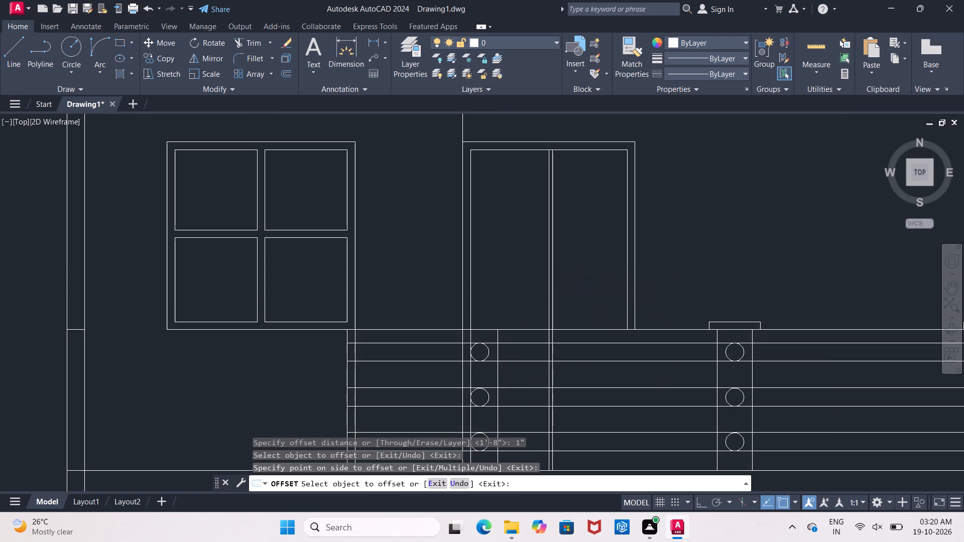
{"action": "left_click", "coordinate": [515, 273]}
{"action": "key", "text": "Escape"}
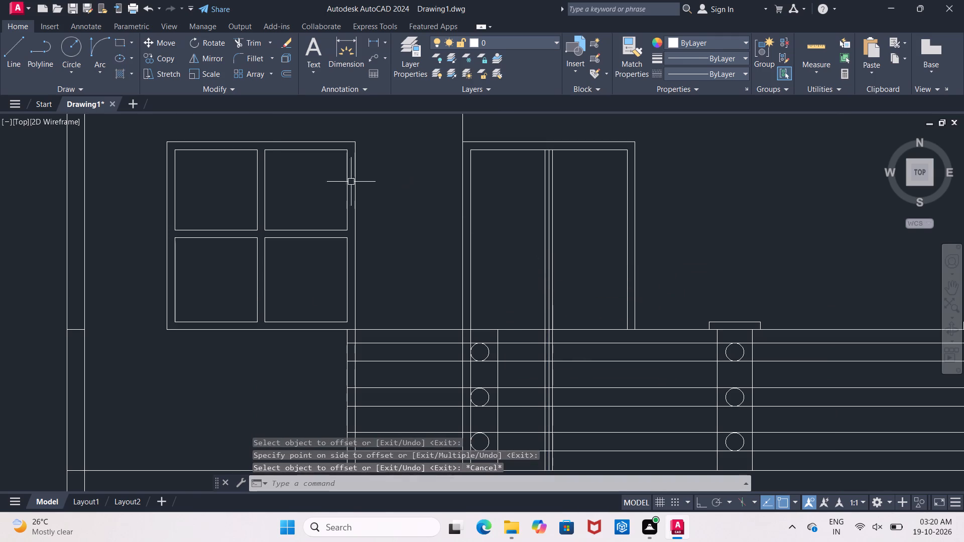
Draw a diagonal line from the inner frame's upper-left corner to its lower-right corner in the first-floor door.
{"action": "left_click", "coordinate": [21, 62]}
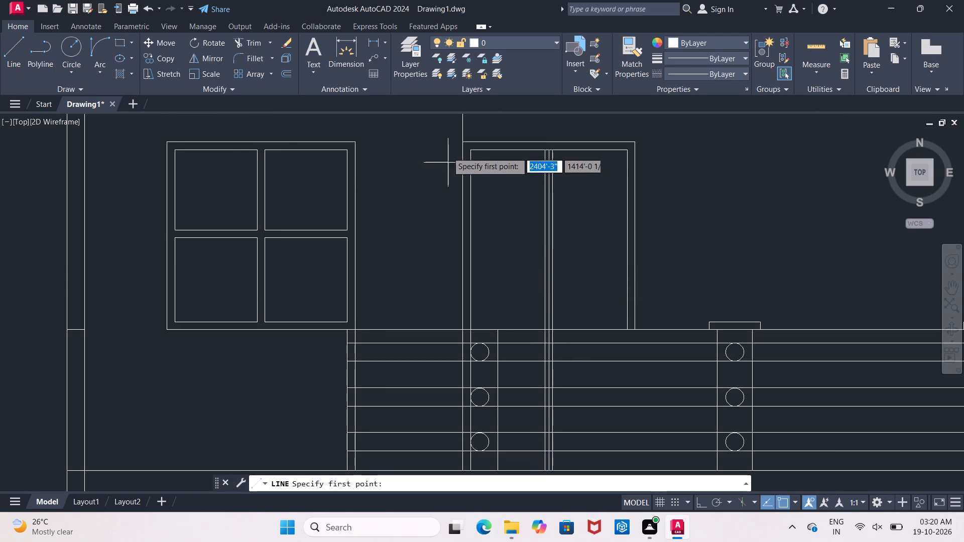
{"action": "left_click", "coordinate": [471, 150]}
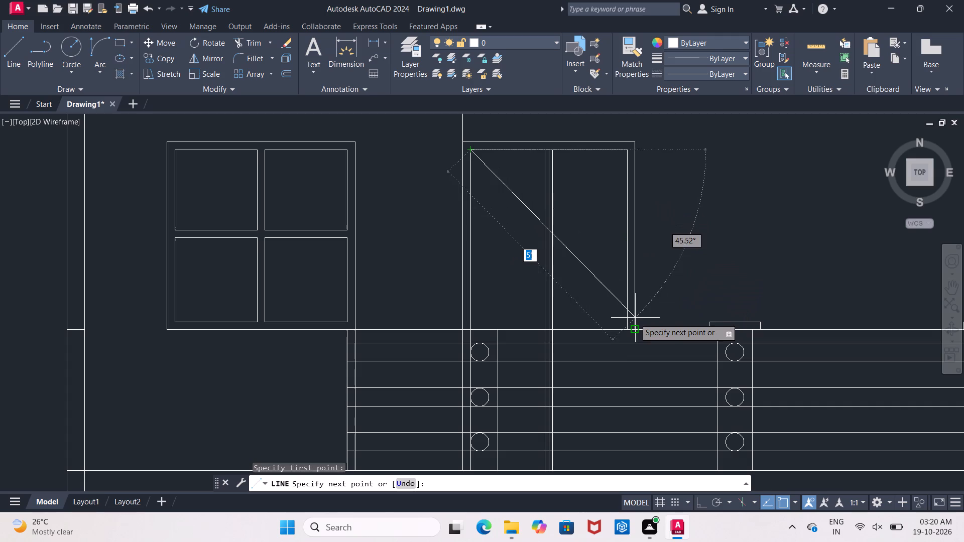
{"action": "left_click", "coordinate": [631, 327]}
{"action": "key", "text": "Escape"}
{"action": "key", "text": "Escape"}
{"action": "key", "text": "Escape"}
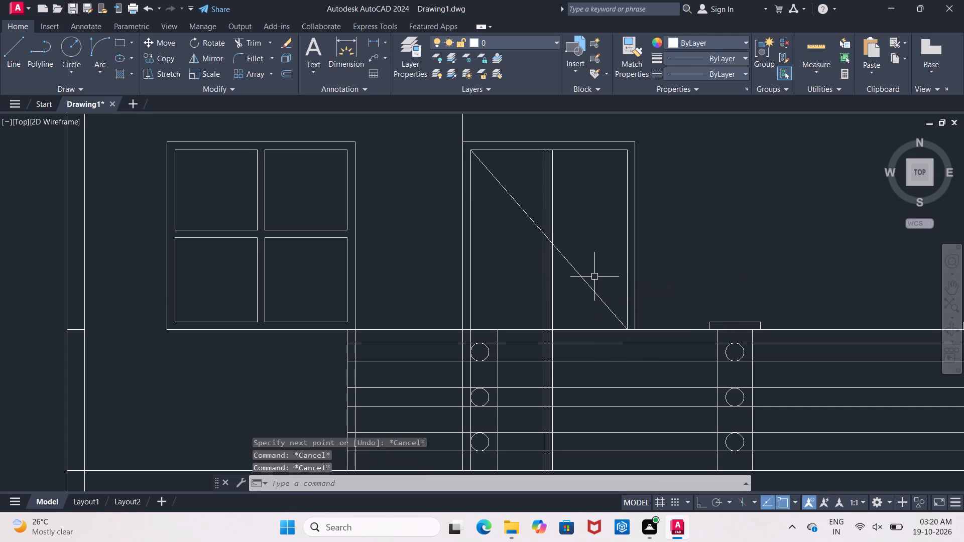
{"action": "key", "text": "Escape"}
Offset the first-floor door's diagonal line 2" to both sides.
{"action": "key", "text": "o"}
{"action": "key", "text": "Return"}
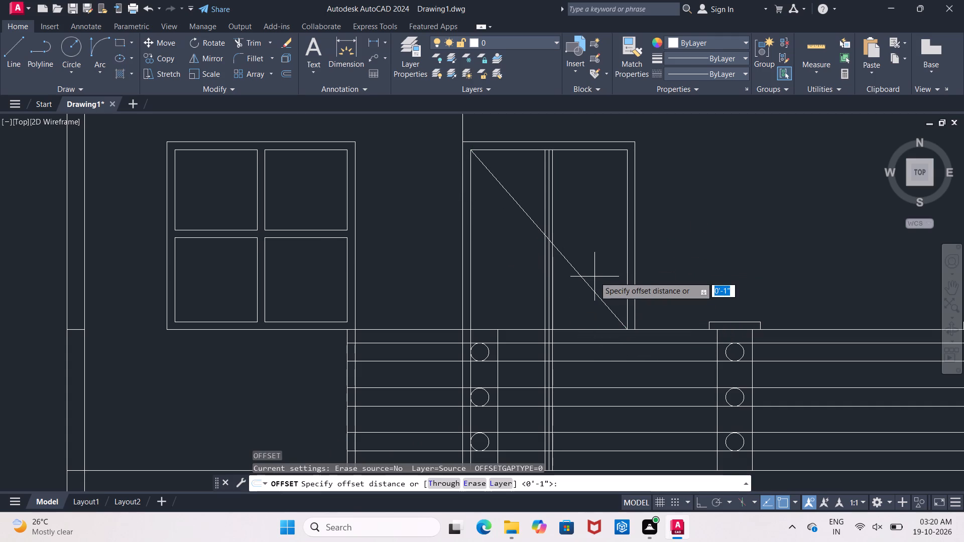
{"action": "type", "text": "2\""}
{"action": "key", "text": "Return"}
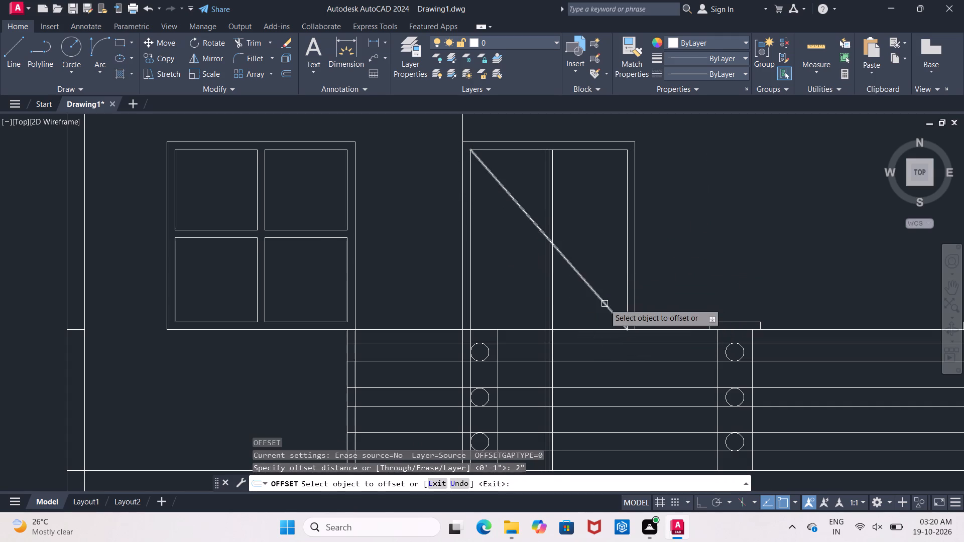
{"action": "left_click", "coordinate": [605, 304]}
{"action": "left_click", "coordinate": [612, 272]}
{"action": "left_click", "coordinate": [599, 294]}
{"action": "left_click", "coordinate": [587, 306]}
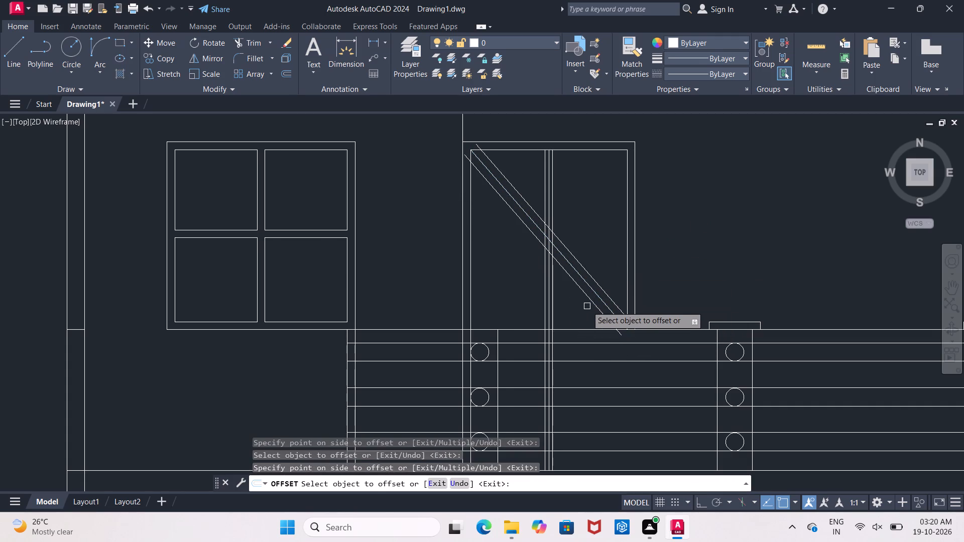
{"action": "key", "text": "Escape"}
Remove the original centre diagonal of the first-floor door, trimming its segments and erasing the piece left between the middle vertical lines.
{"action": "type", "text": "tr"}
{"action": "key", "text": "space"}
{"action": "key", "text": "space"}
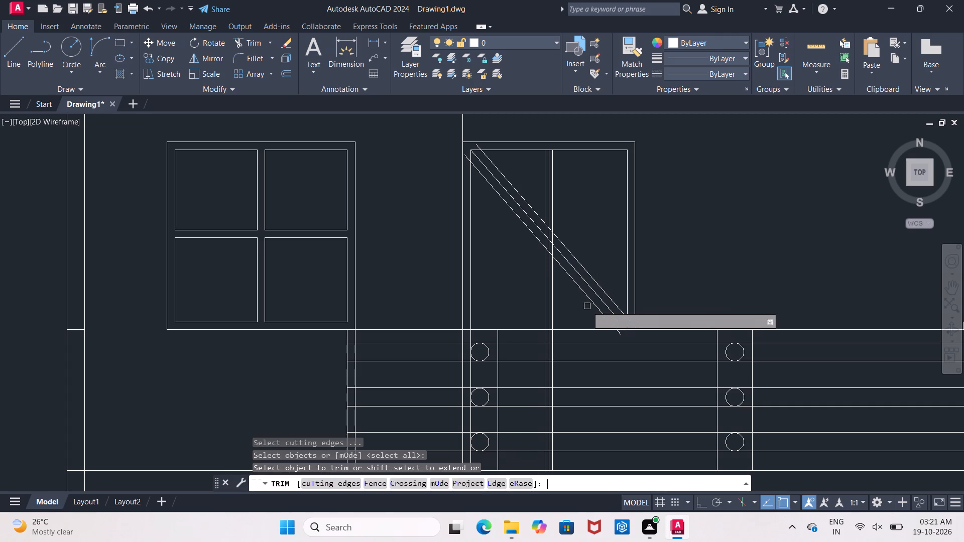
{"action": "scroll", "coordinate": [559, 265], "scroll_direction": "up", "scroll_amount": 3}
{"action": "left_click", "coordinate": [583, 246]}
{"action": "middle_click_drag", "start_coordinate": [536, 181], "coordinate": [538, 202]}
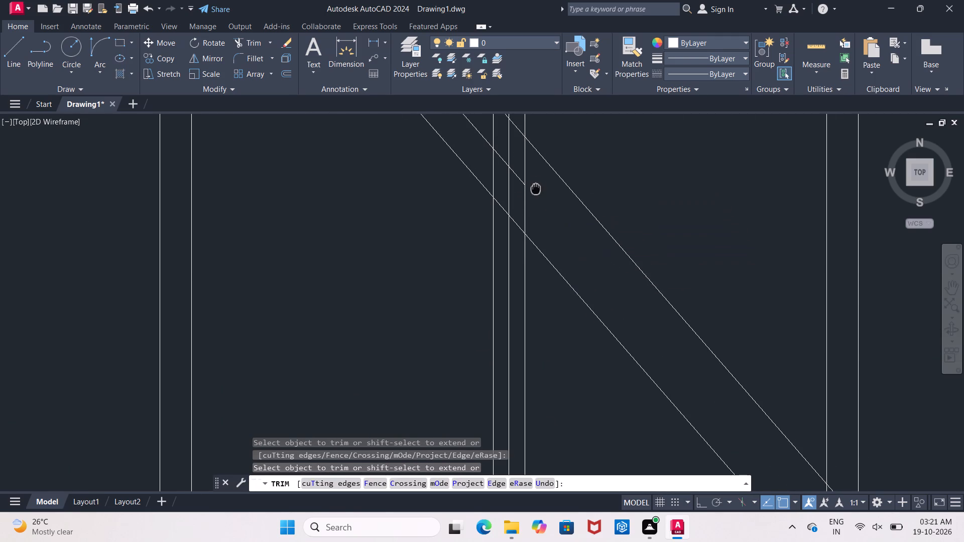
{"action": "middle_click_drag", "start_coordinate": [538, 202], "coordinate": [564, 316]}
{"action": "left_click", "coordinate": [499, 257]}
{"action": "scroll", "coordinate": [529, 299], "scroll_direction": "up", "scroll_amount": 1}
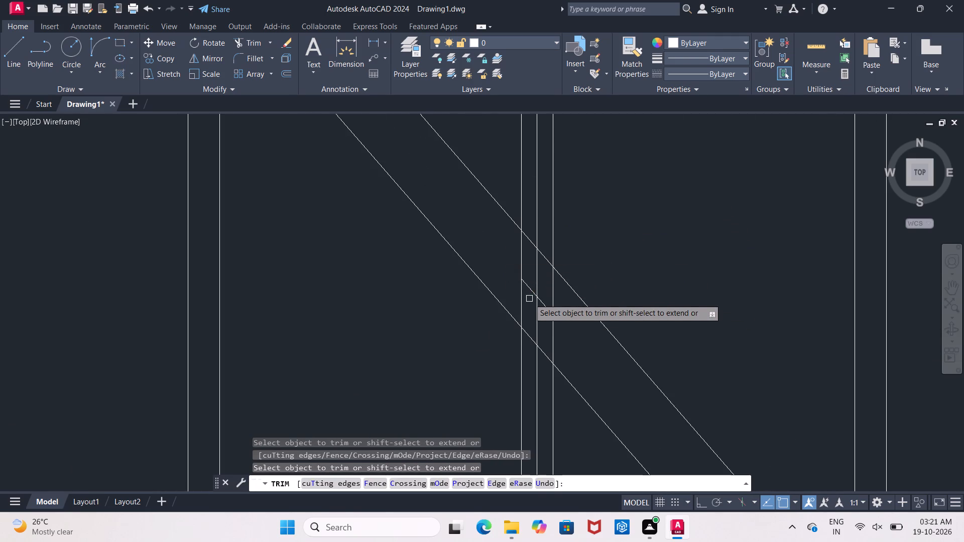
{"action": "scroll", "coordinate": [529, 299], "scroll_direction": "up", "scroll_amount": 1}
{"action": "left_click", "coordinate": [532, 282]}
{"action": "left_click", "coordinate": [569, 315]}
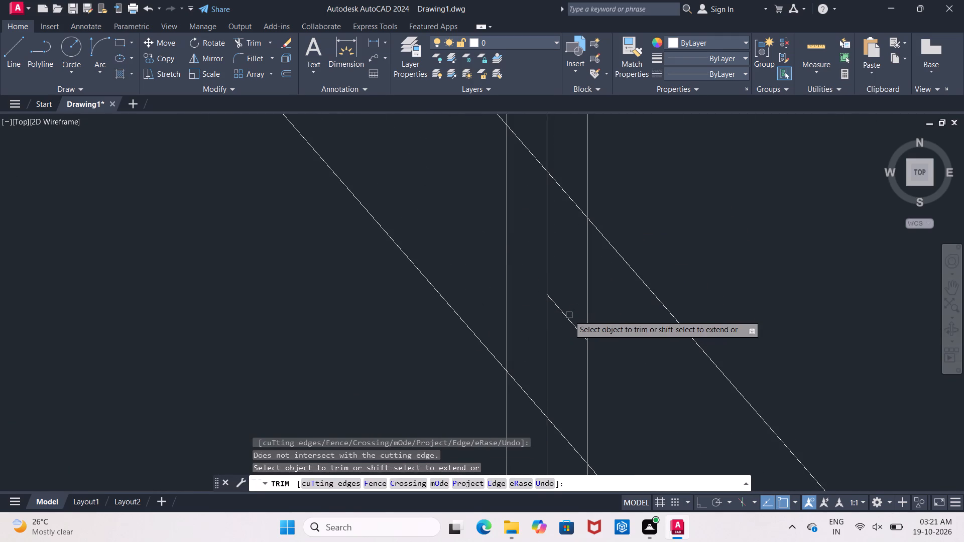
{"action": "key", "text": "Escape"}
{"action": "left_click", "coordinate": [569, 315]}
{"action": "key", "text": "Delete"}
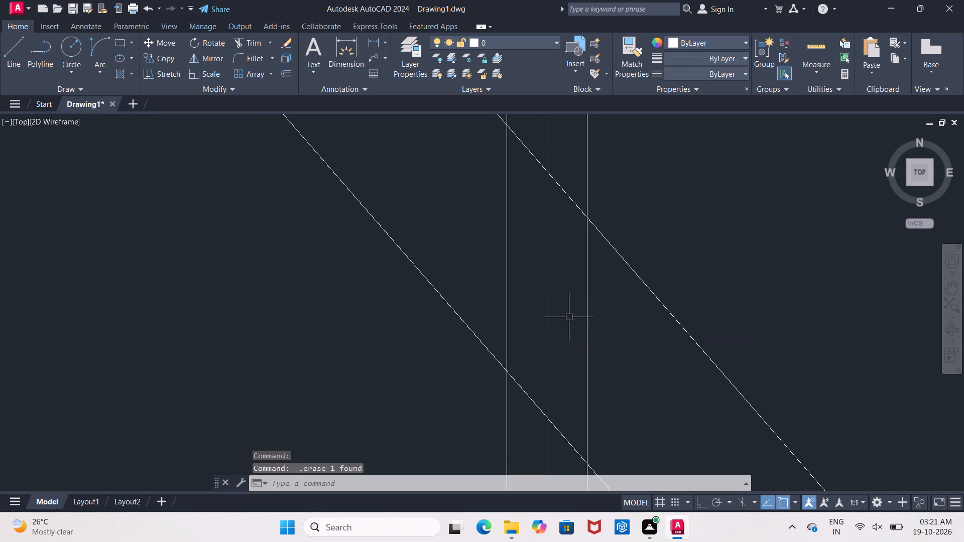
Trim the two offset diagonal lines where they cross the first-floor door's middle vertical member.
{"action": "type", "text": "tr"}
{"action": "key", "text": "space"}
{"action": "key", "text": "space"}
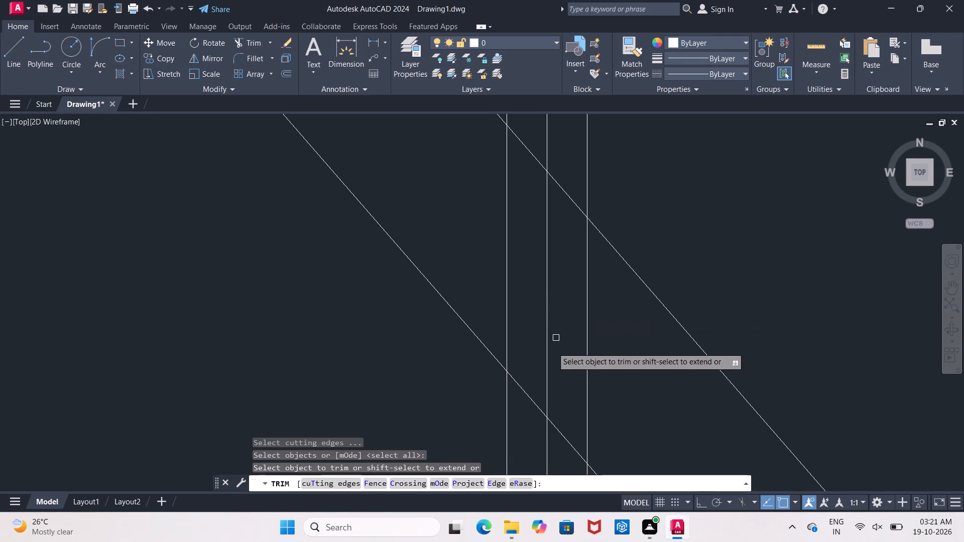
{"action": "left_click", "coordinate": [524, 394]}
{"action": "left_click", "coordinate": [549, 423]}
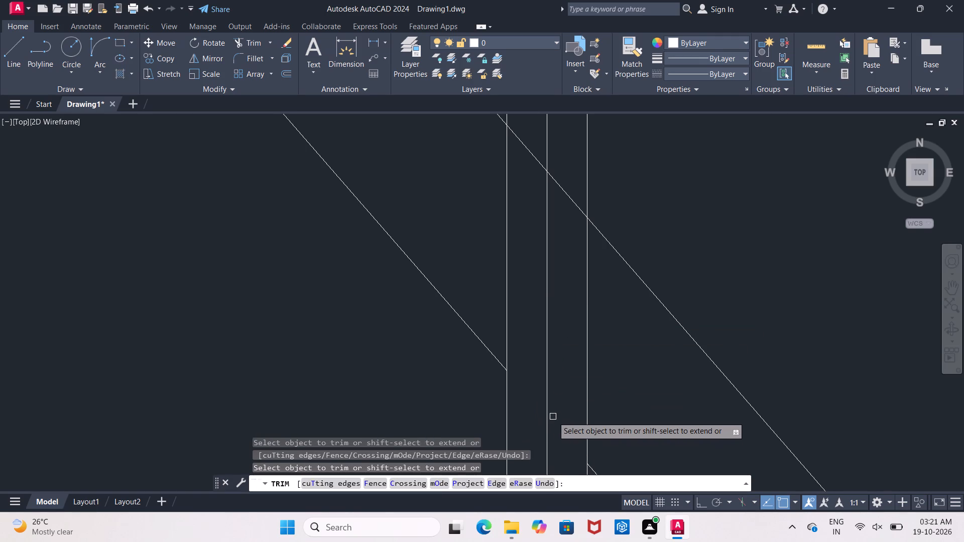
{"action": "scroll", "coordinate": [553, 417], "scroll_direction": "down", "scroll_amount": 2}
{"action": "left_click", "coordinate": [540, 307]}
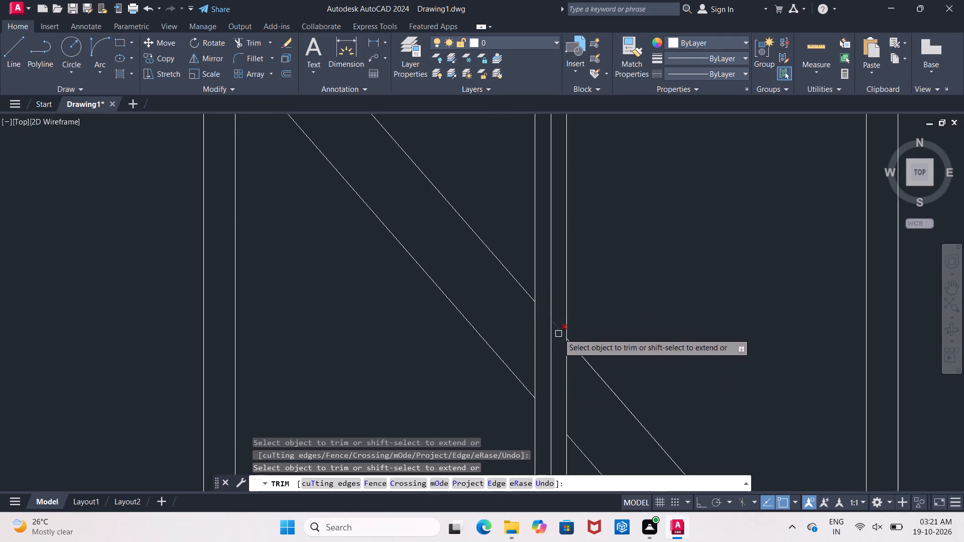
{"action": "left_click", "coordinate": [561, 328]}
Trim the upper ends of both diagonal lines where they overrun the first-floor door's inner frame corner.
{"action": "scroll", "coordinate": [548, 351], "scroll_direction": "down", "scroll_amount": 3}
{"action": "scroll", "coordinate": [477, 271], "scroll_direction": "up", "scroll_amount": 3}
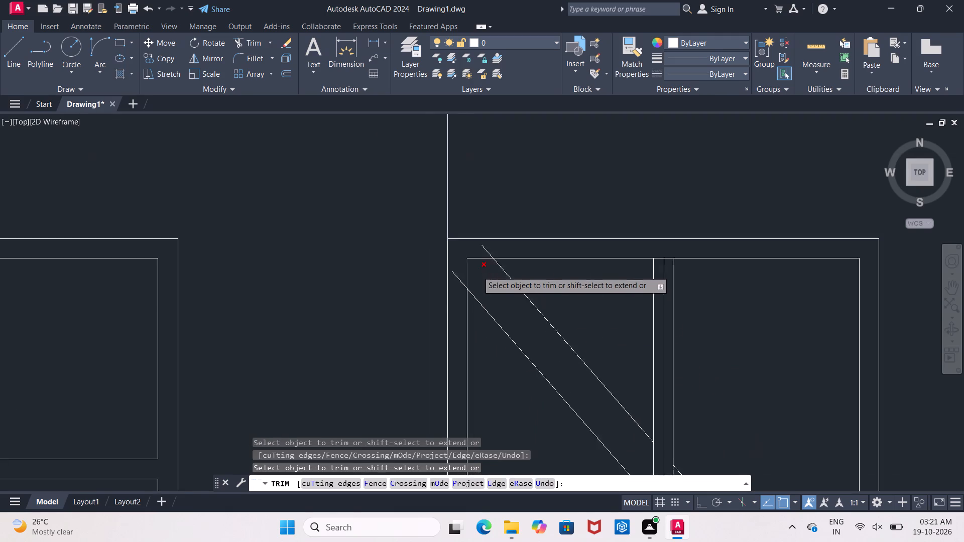
{"action": "left_click", "coordinate": [441, 285]}
{"action": "left_click", "coordinate": [491, 239]}
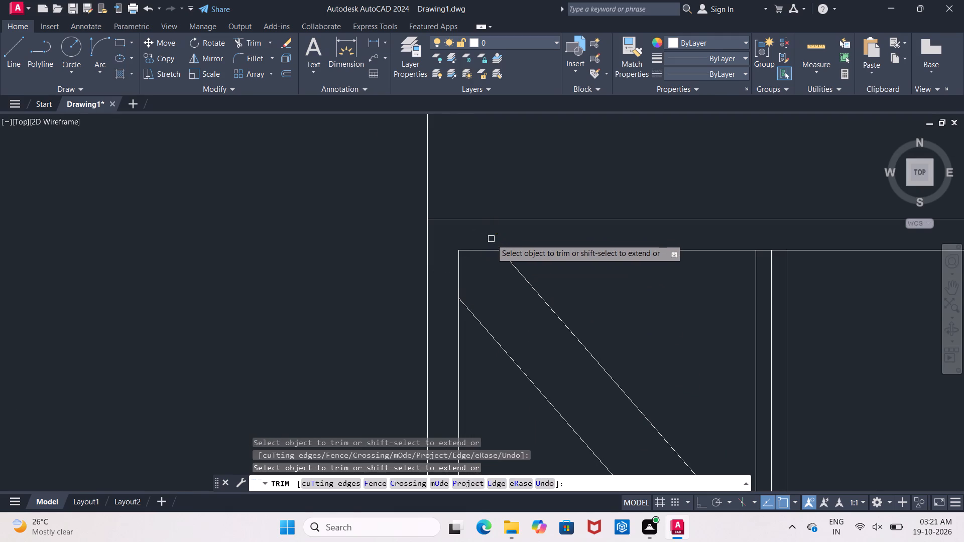
{"action": "scroll", "coordinate": [491, 239], "scroll_direction": "down", "scroll_amount": 3}
{"action": "key", "text": "Escape"}
{"action": "scroll", "coordinate": [497, 336], "scroll_direction": "up", "scroll_amount": 2}
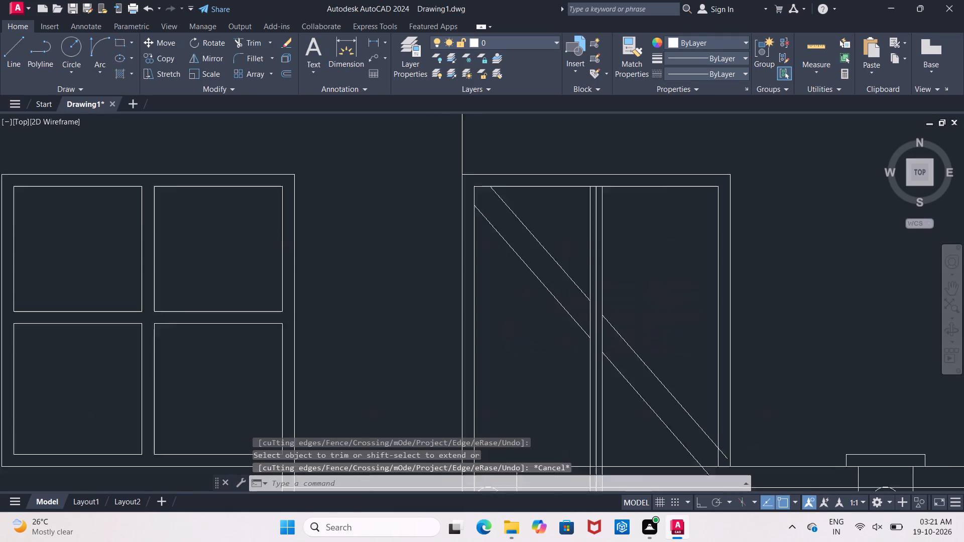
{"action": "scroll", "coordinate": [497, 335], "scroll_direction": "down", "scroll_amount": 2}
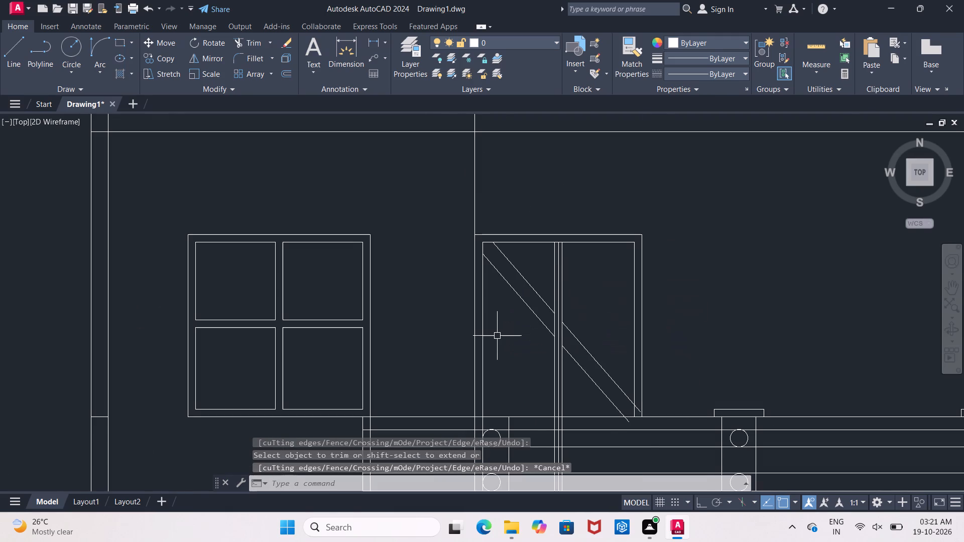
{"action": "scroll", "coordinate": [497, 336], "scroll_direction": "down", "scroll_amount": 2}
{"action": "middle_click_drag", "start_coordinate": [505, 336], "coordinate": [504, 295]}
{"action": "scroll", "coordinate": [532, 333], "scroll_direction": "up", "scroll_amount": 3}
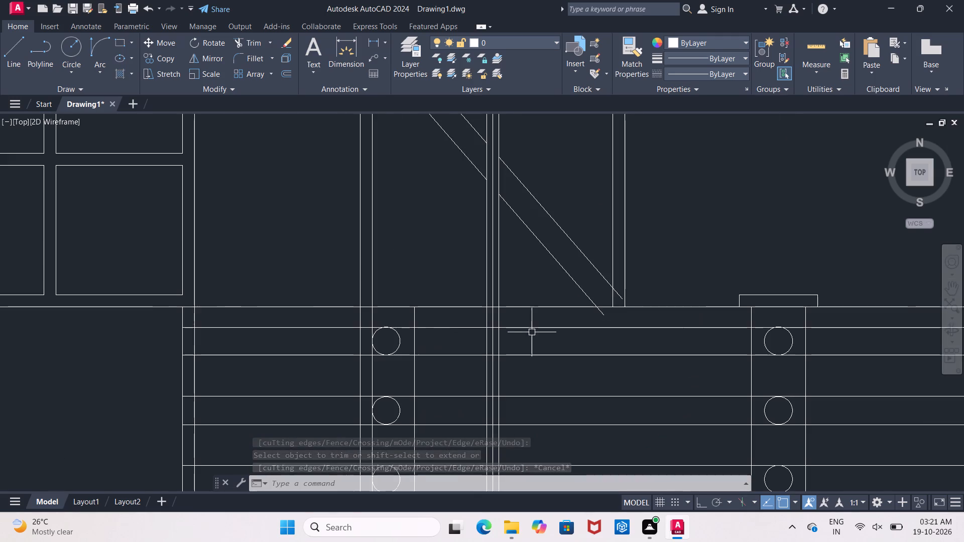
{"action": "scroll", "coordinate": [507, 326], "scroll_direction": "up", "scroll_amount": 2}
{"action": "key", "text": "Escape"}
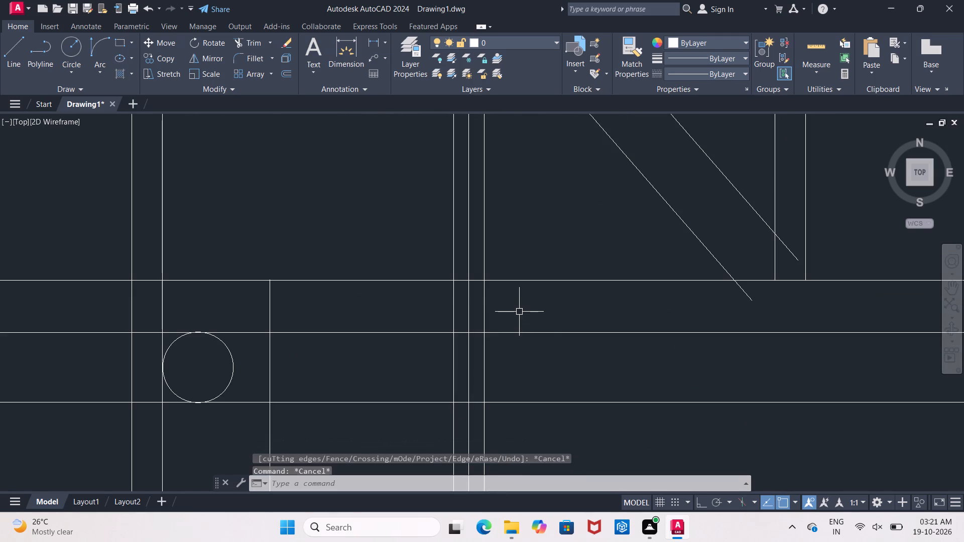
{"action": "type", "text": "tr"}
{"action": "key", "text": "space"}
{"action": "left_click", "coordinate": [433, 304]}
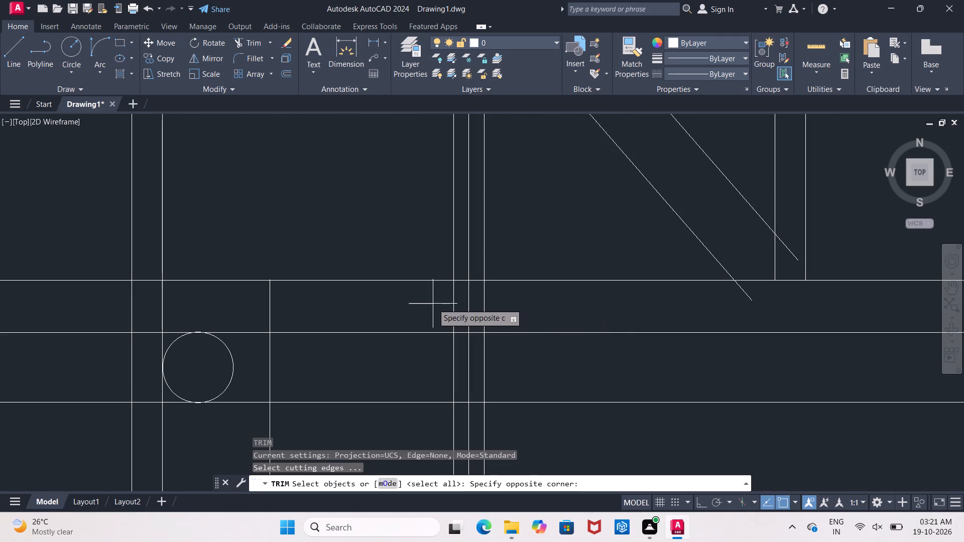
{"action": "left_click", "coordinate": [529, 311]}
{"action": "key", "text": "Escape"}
Trim the first-floor door's three middle vertical lines at the top of the balcony railing and erase their leftover pieces running through the railing.
{"action": "type", "text": "tr"}
{"action": "key", "text": "space"}
{"action": "key", "text": "space"}
{"action": "left_click", "coordinate": [428, 303]}
{"action": "left_click", "coordinate": [534, 298]}
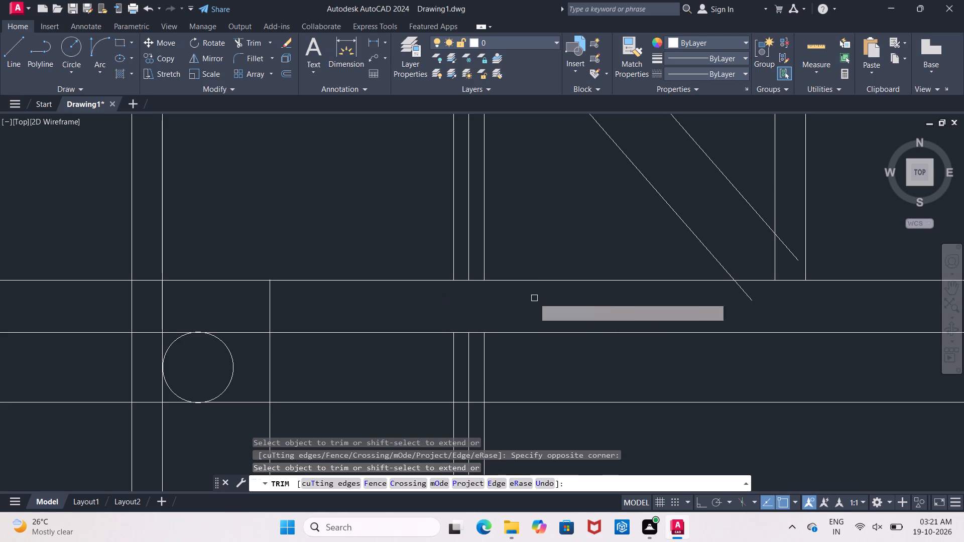
{"action": "key", "text": "Escape"}
{"action": "left_click", "coordinate": [454, 358]}
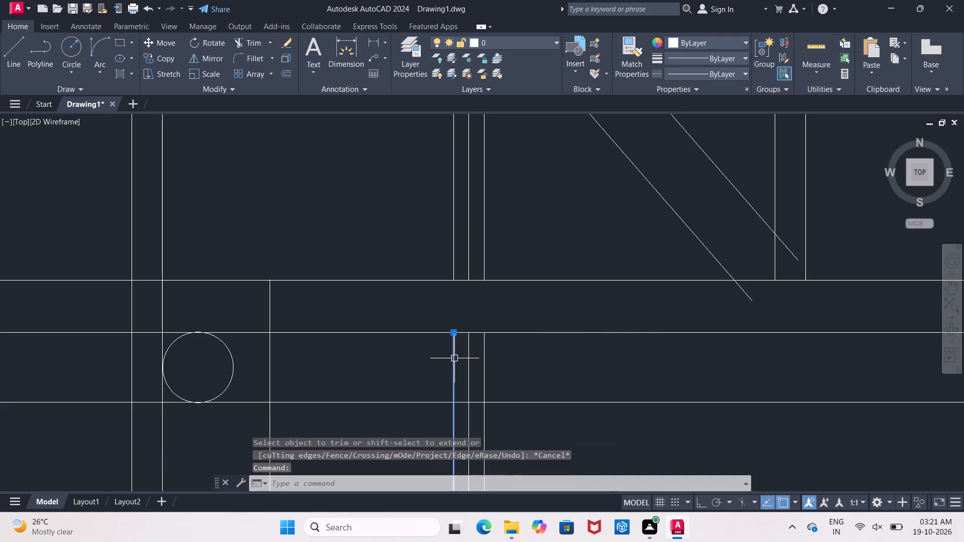
{"action": "left_click", "coordinate": [466, 363]}
{"action": "left_click", "coordinate": [479, 370]}
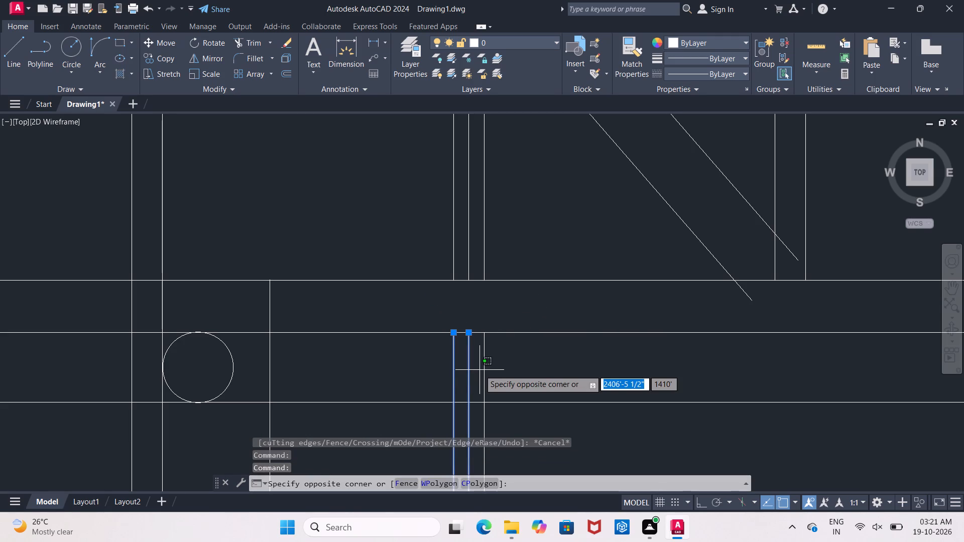
{"action": "key", "text": "Delete"}
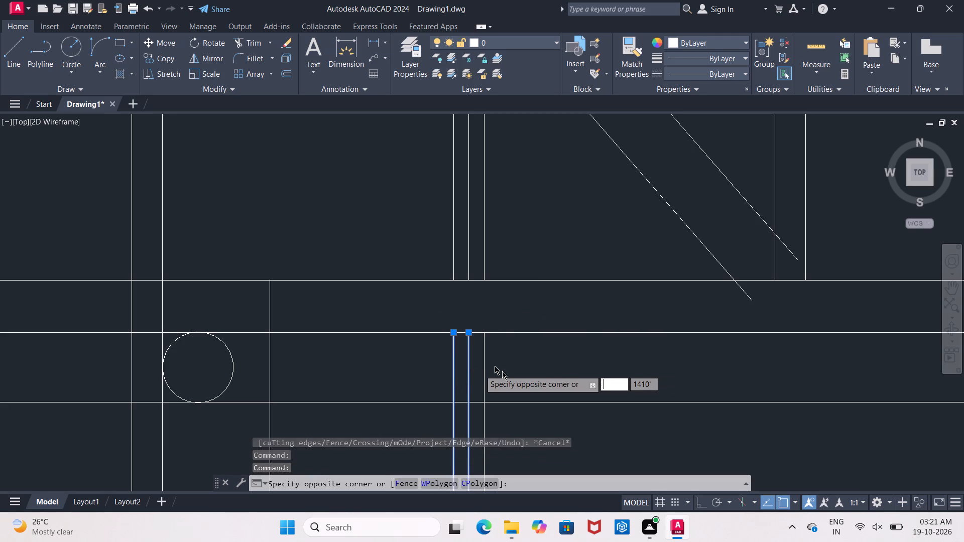
{"action": "left_click", "coordinate": [480, 358]}
{"action": "left_click", "coordinate": [484, 363]}
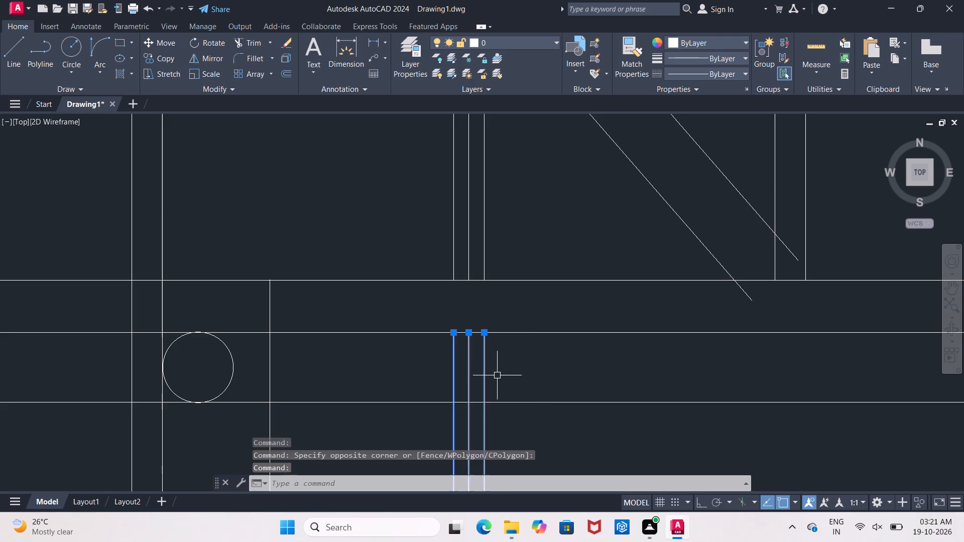
{"action": "key", "text": "Delete"}
Trim the first-floor door's outer left vertical line above the top of the balcony railing.
{"action": "scroll", "coordinate": [561, 423], "scroll_direction": "down", "scroll_amount": 5}
{"action": "middle_click_drag", "start_coordinate": [560, 421], "coordinate": [560, 419]}
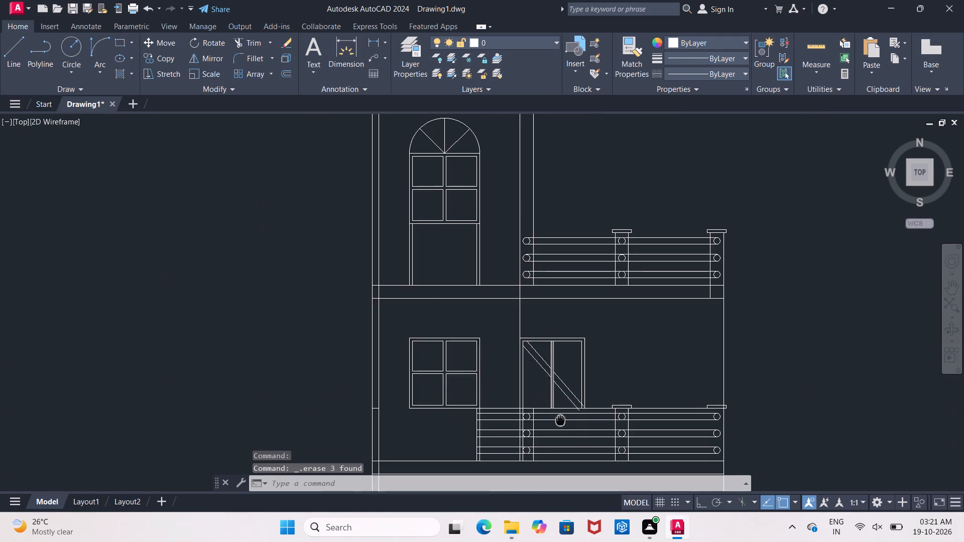
{"action": "middle_click_drag", "start_coordinate": [560, 419], "coordinate": [558, 377]}
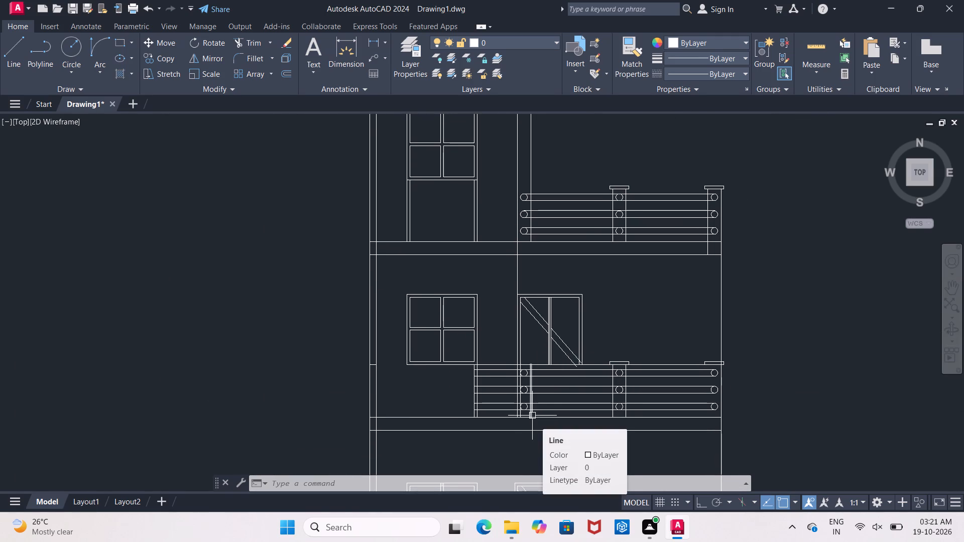
{"action": "scroll", "coordinate": [524, 396], "scroll_direction": "up", "scroll_amount": 1}
{"action": "scroll", "coordinate": [524, 396], "scroll_direction": "down", "scroll_amount": 1}
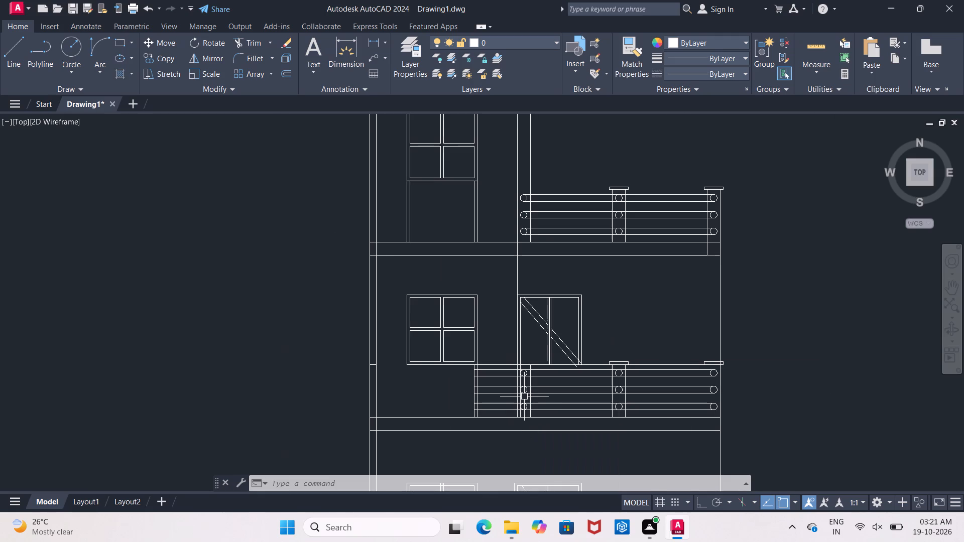
{"action": "scroll", "coordinate": [524, 396], "scroll_direction": "up", "scroll_amount": 3}
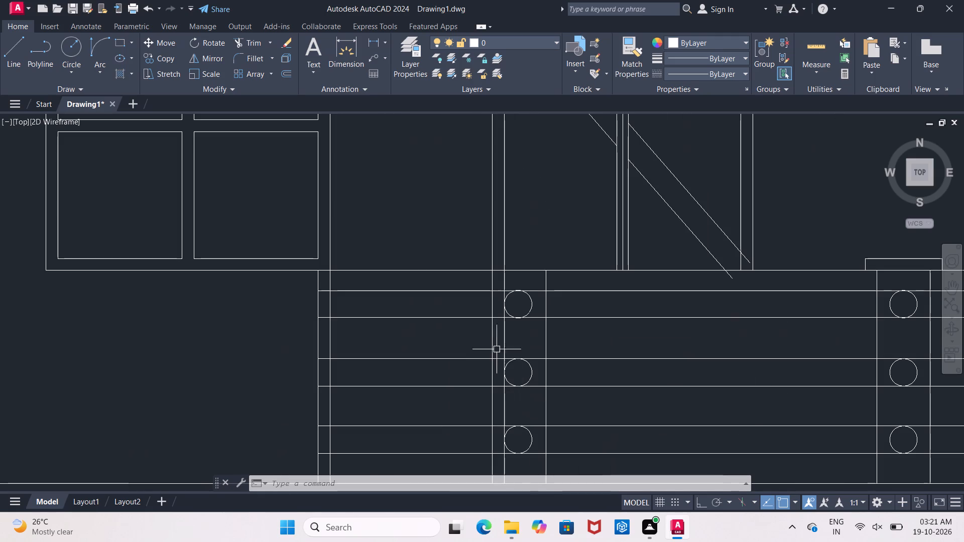
{"action": "left_click", "coordinate": [491, 341]}
{"action": "key", "text": "Escape"}
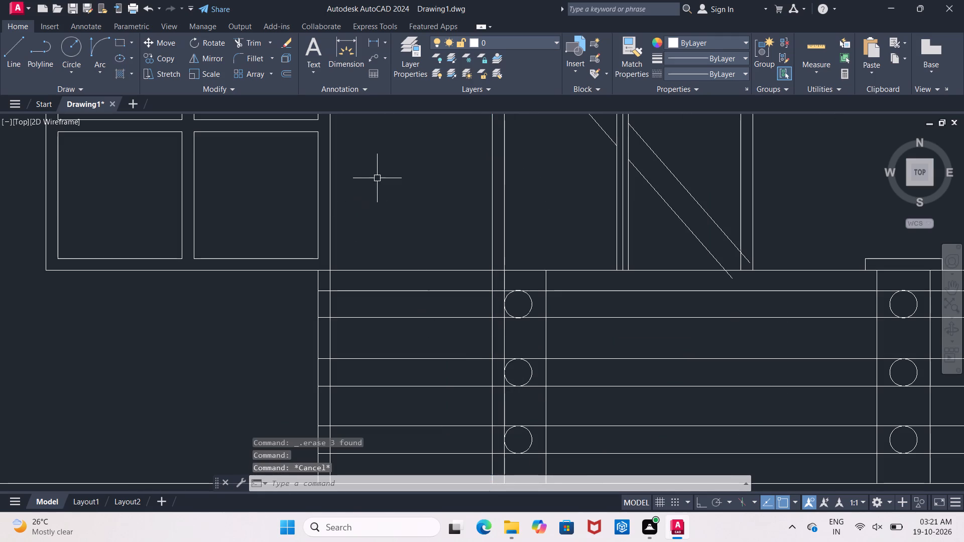
{"action": "type", "text": "tr"}
{"action": "key", "text": "space"}
{"action": "key", "text": "space"}
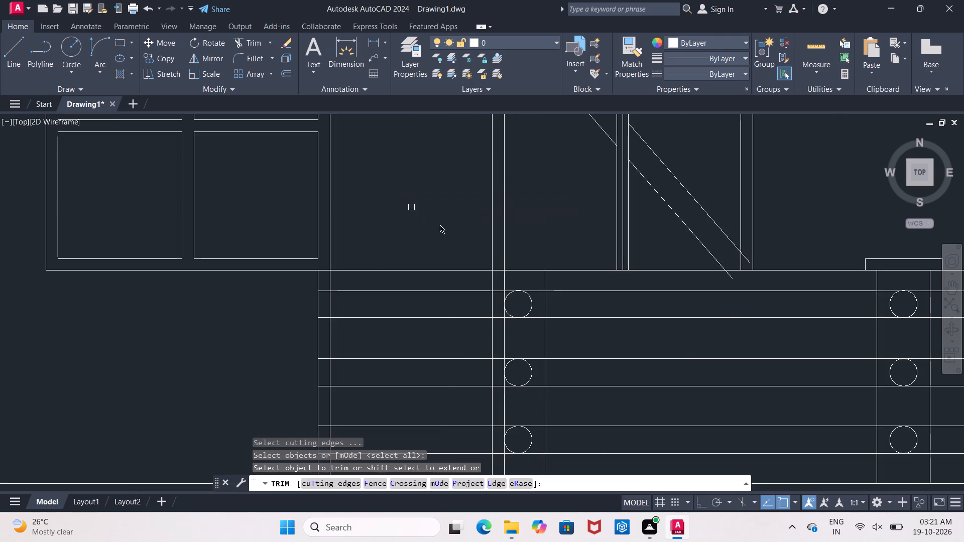
{"action": "left_click", "coordinate": [493, 254]}
{"action": "left_click", "coordinate": [487, 250]}
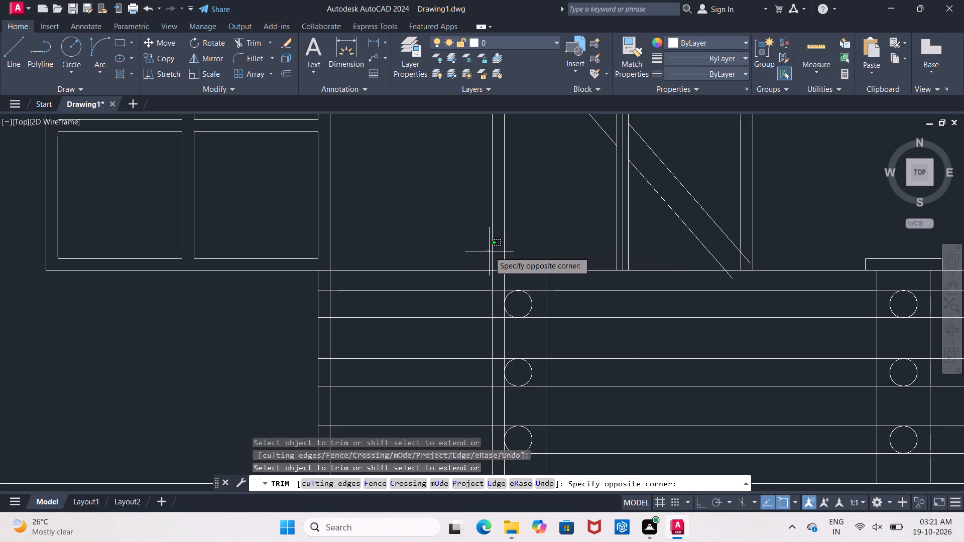
{"action": "left_click", "coordinate": [489, 251]}
{"action": "left_click", "coordinate": [494, 253]}
{"action": "key", "text": "Escape"}
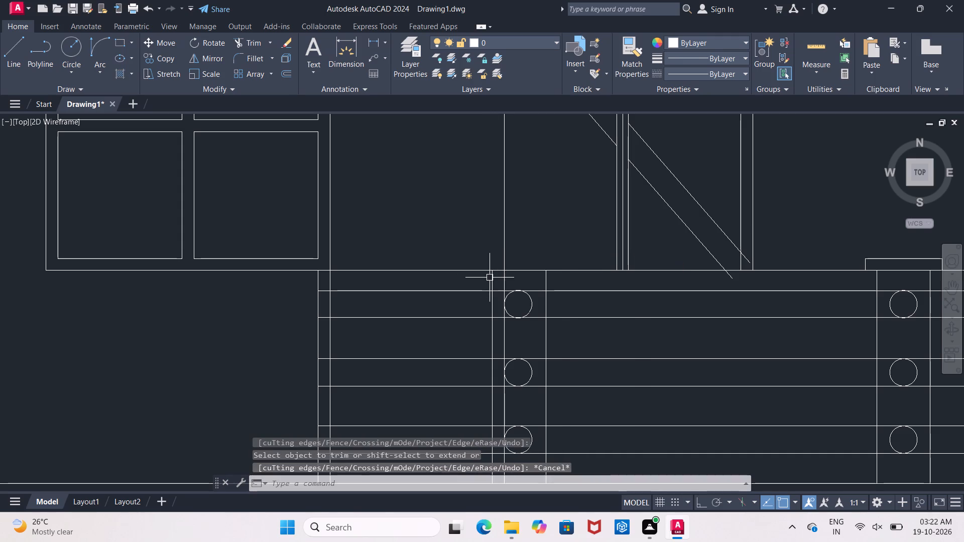
Erase the leftover pieces of the door's outer left vertical line inside the balcony railing.
{"action": "left_click", "coordinate": [490, 278]}
{"action": "key", "text": "Delete"}
{"action": "scroll", "coordinate": [492, 288], "scroll_direction": "down", "scroll_amount": 4}
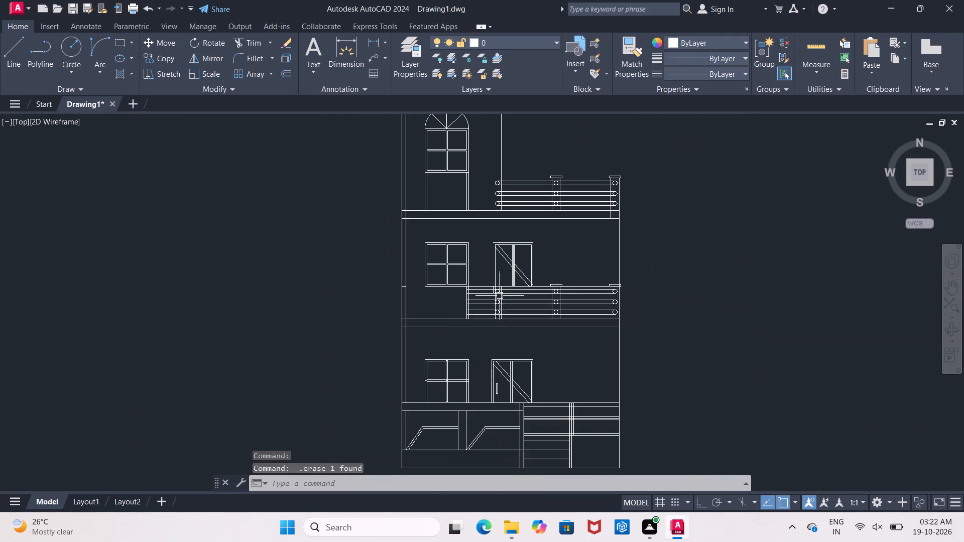
{"action": "middle_click_drag", "start_coordinate": [718, 401], "coordinate": [711, 399]}
{"action": "scroll", "coordinate": [532, 302], "scroll_direction": "up", "scroll_amount": 2}
{"action": "scroll", "coordinate": [473, 267], "scroll_direction": "up", "scroll_amount": 1}
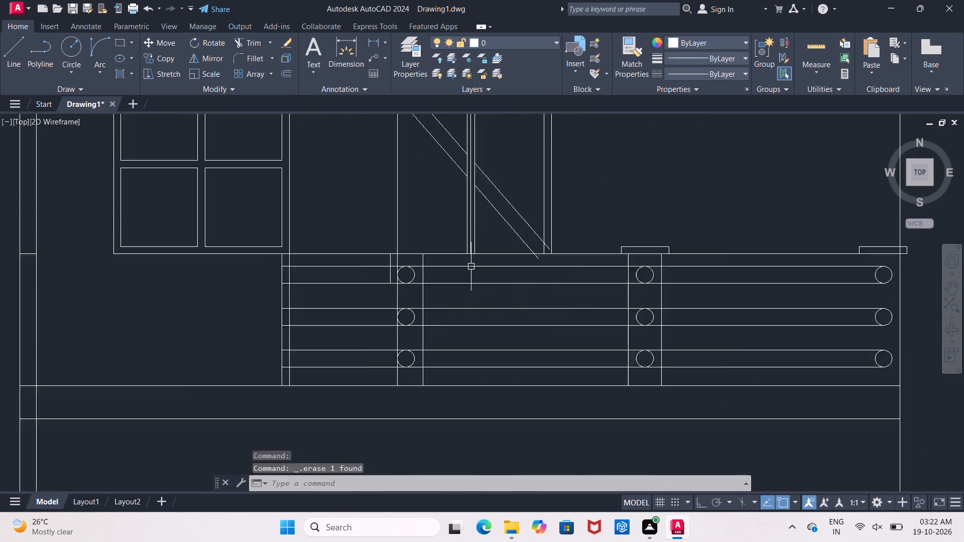
{"action": "scroll", "coordinate": [469, 264], "scroll_direction": "up", "scroll_amount": 1}
{"action": "left_click", "coordinate": [342, 255]}
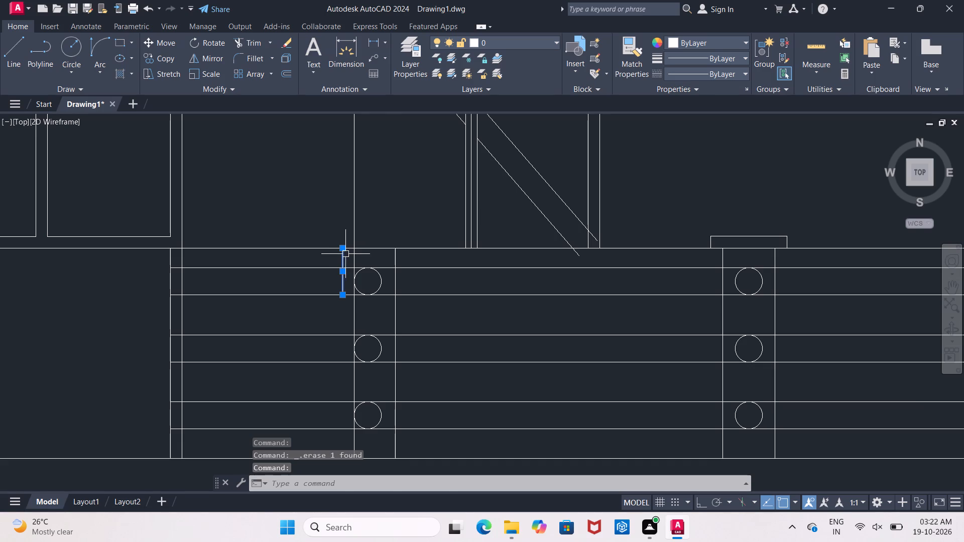
{"action": "key", "text": "Delete"}
Trim the lower ends of both diagonal lines where they overrun the first-floor door's bottom line and inner right jamb.
{"action": "scroll", "coordinate": [345, 254], "scroll_direction": "down", "scroll_amount": 2}
{"action": "scroll", "coordinate": [430, 256], "scroll_direction": "up", "scroll_amount": 2}
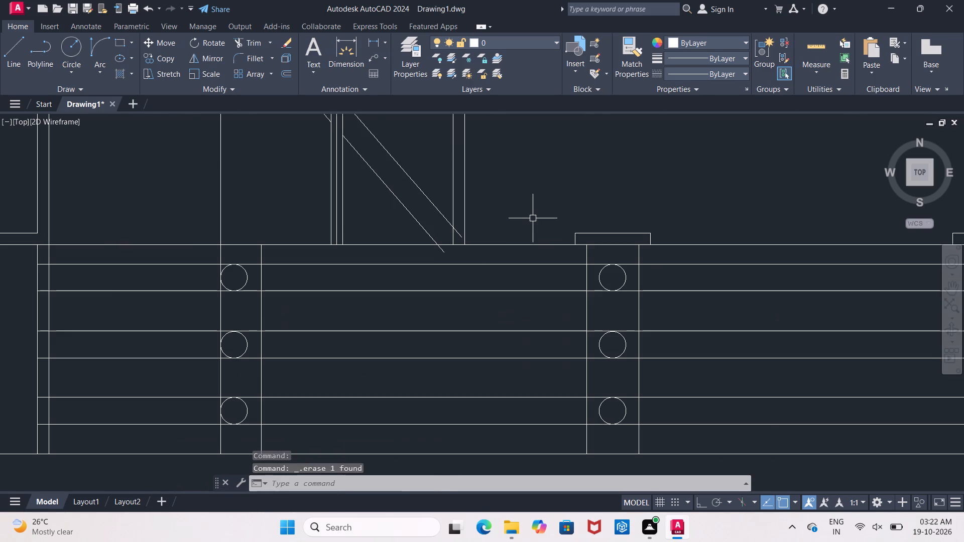
{"action": "type", "text": "tr"}
{"action": "key", "text": "Return"}
{"action": "key", "text": "Return"}
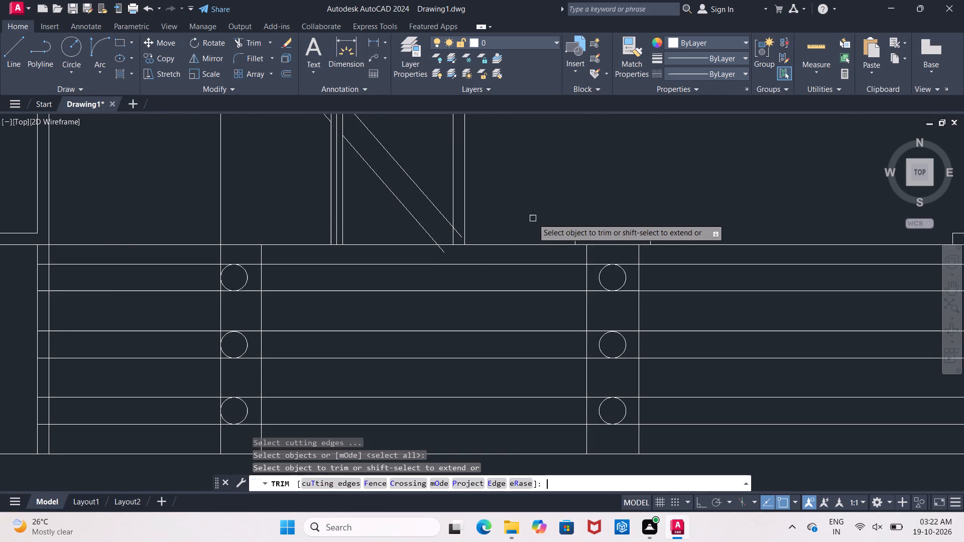
{"action": "scroll", "coordinate": [437, 254], "scroll_direction": "up", "scroll_amount": 3}
{"action": "left_click", "coordinate": [445, 241]}
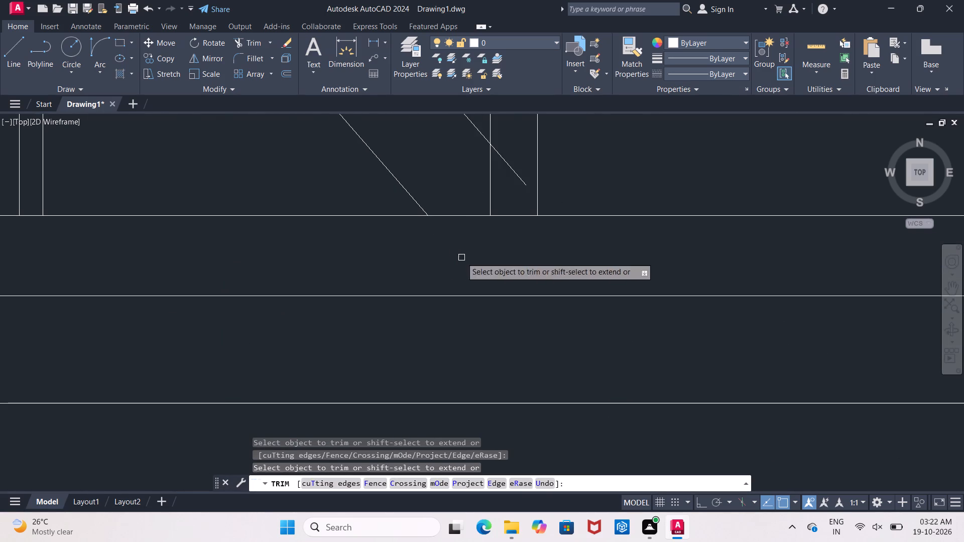
{"action": "left_click", "coordinate": [501, 156]}
{"action": "scroll", "coordinate": [501, 156], "scroll_direction": "down", "scroll_amount": 6}
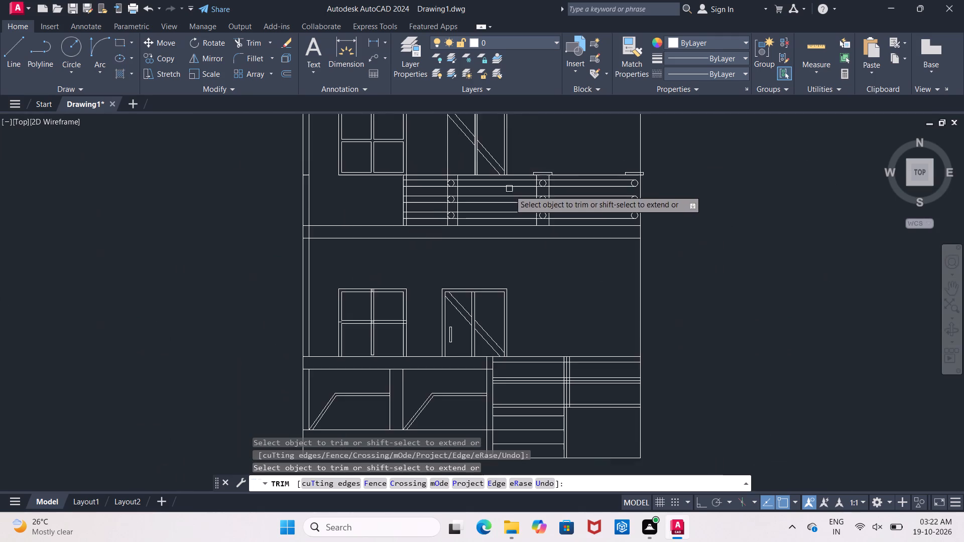
Offset the first-floor door's inner left jamb line 2" outward to redraw the outer left jamb.
{"action": "middle_click_drag", "start_coordinate": [510, 193], "coordinate": [512, 261]}
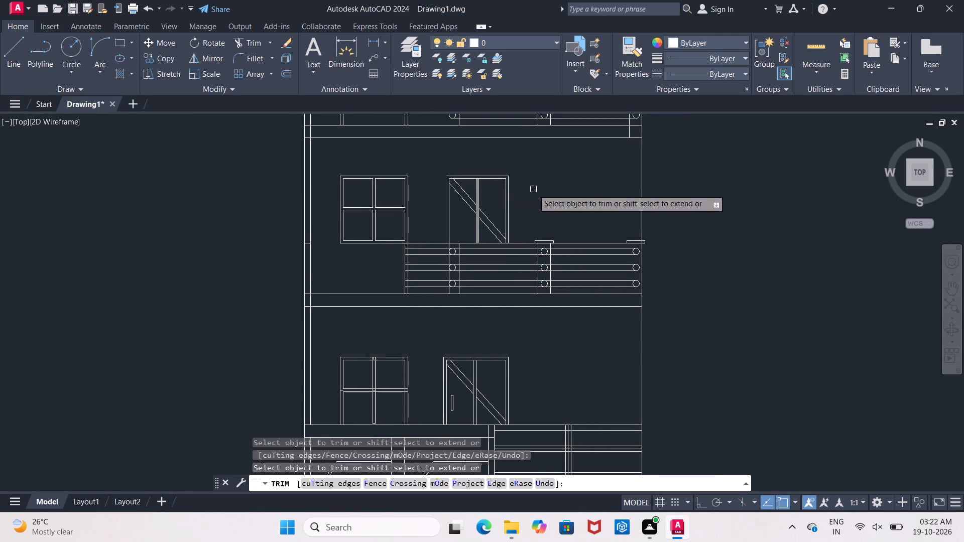
{"action": "key", "text": "Escape"}
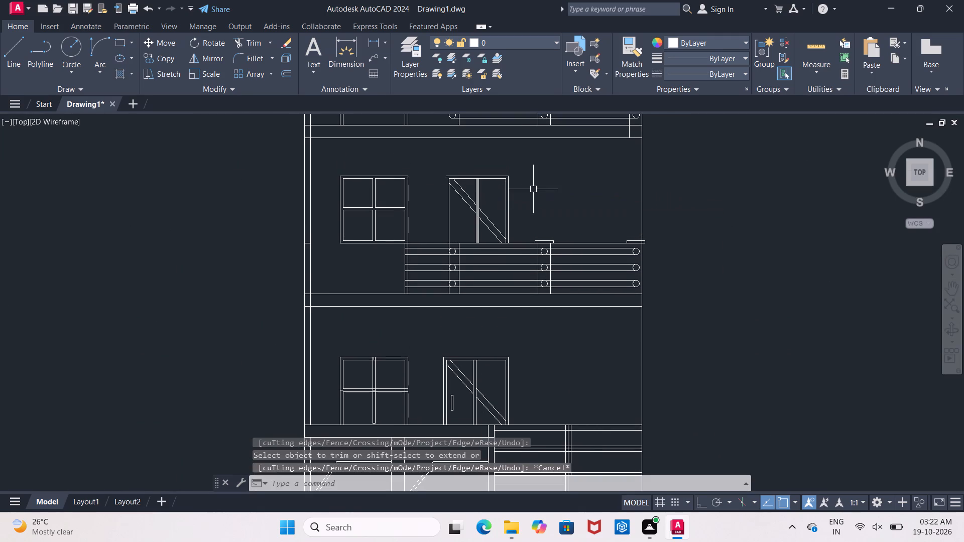
{"action": "key", "text": "o"}
{"action": "key", "text": "Return"}
{"action": "type", "text": "2\""}
{"action": "key", "text": "Return"}
{"action": "scroll", "coordinate": [498, 196], "scroll_direction": "up", "scroll_amount": 2}
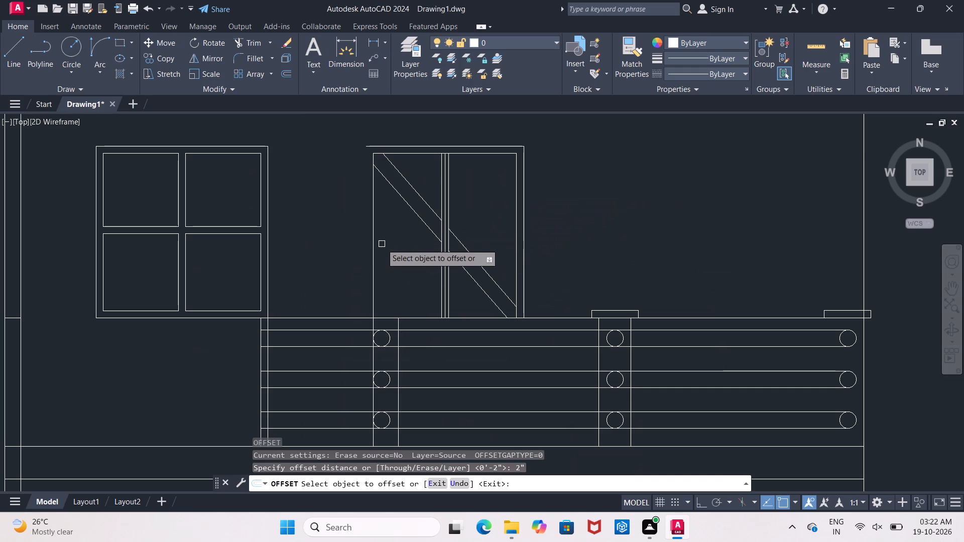
{"action": "left_click", "coordinate": [365, 242]}
{"action": "left_click", "coordinate": [370, 245]}
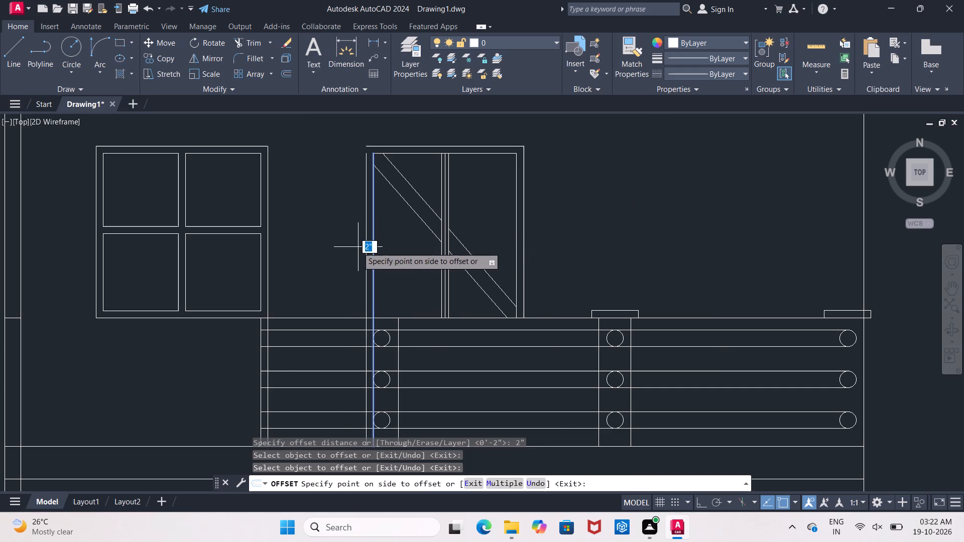
{"action": "left_click", "coordinate": [357, 246]}
{"action": "key", "text": "Escape"}
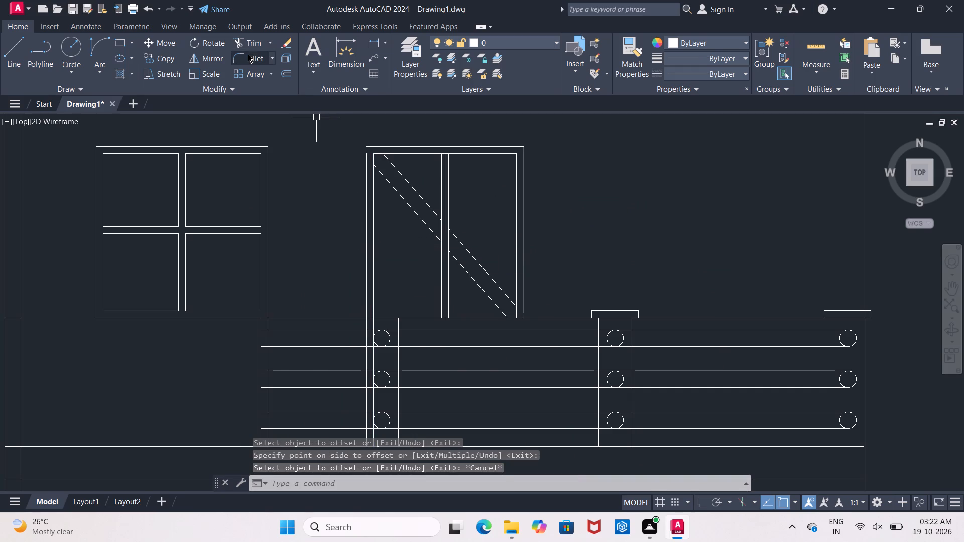
Fillet the new outer left jamb line with the first-floor door's outer top line to close the corner.
{"action": "left_click", "coordinate": [247, 54]}
{"action": "left_click", "coordinate": [367, 179]}
{"action": "left_click", "coordinate": [368, 149]}
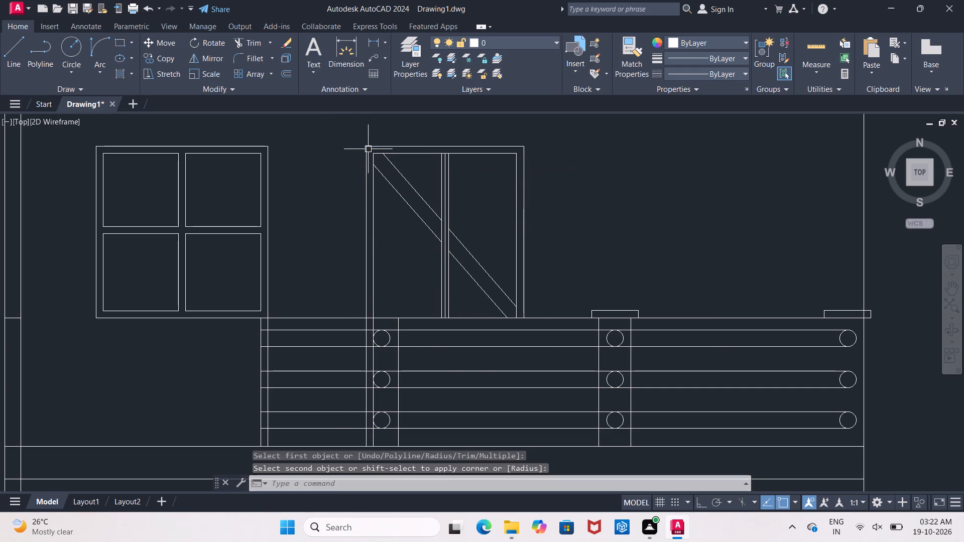
{"action": "key", "text": "Escape"}
Trim the first-floor door's two left jamb lines between the door's bottom line and the balcony's uppermost rail.
{"action": "type", "text": "tr"}
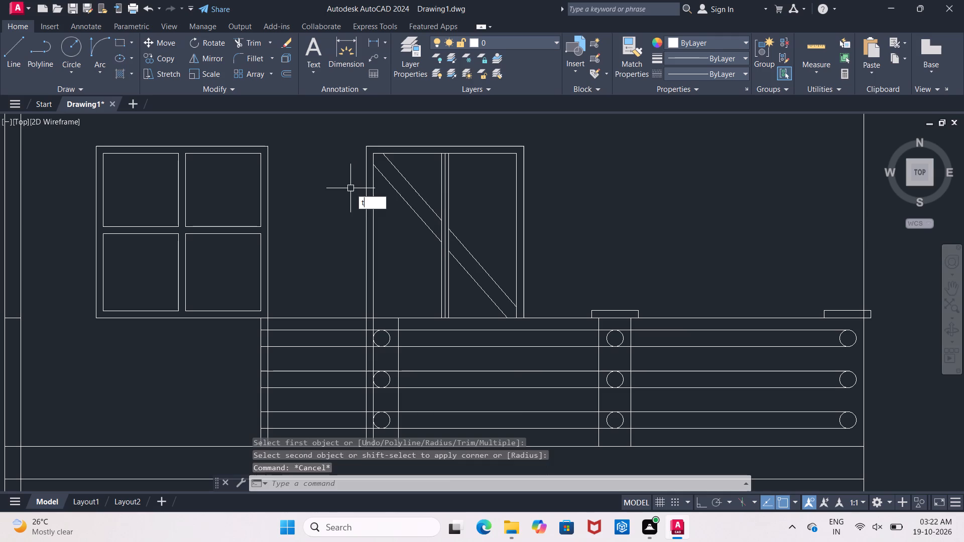
{"action": "key", "text": "space"}
{"action": "key", "text": "space"}
{"action": "scroll", "coordinate": [376, 307], "scroll_direction": "up", "scroll_amount": 2}
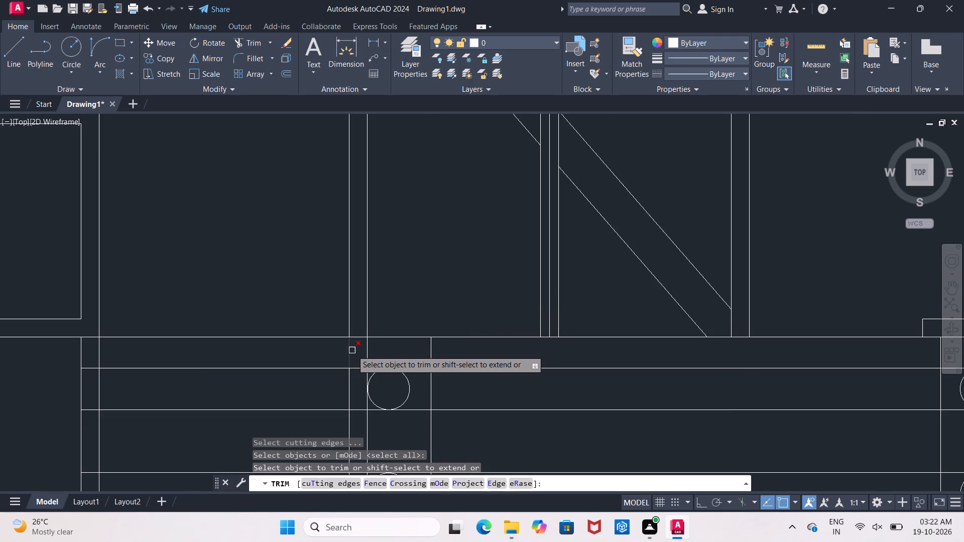
{"action": "left_click", "coordinate": [352, 350]}
{"action": "left_click", "coordinate": [366, 353]}
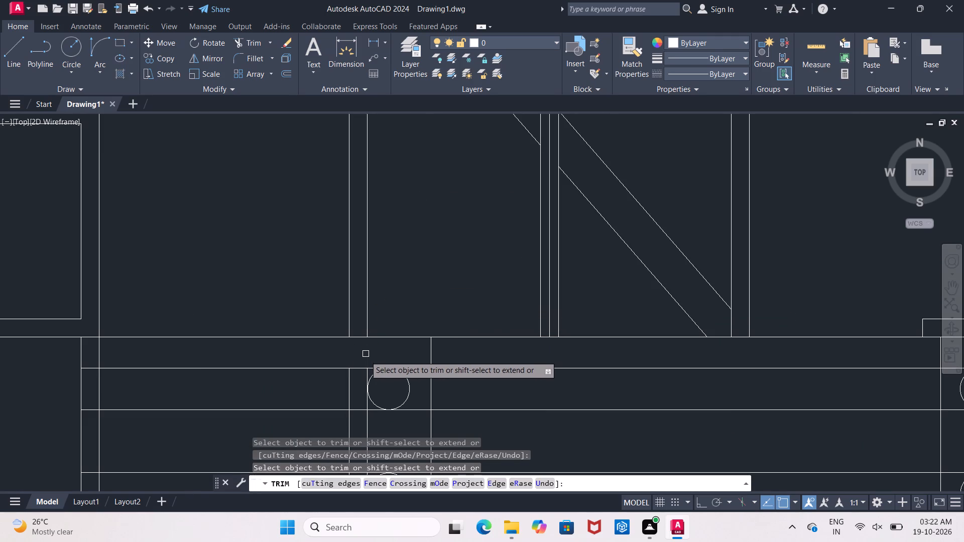
{"action": "middle_click_drag", "start_coordinate": [363, 359], "coordinate": [363, 275]}
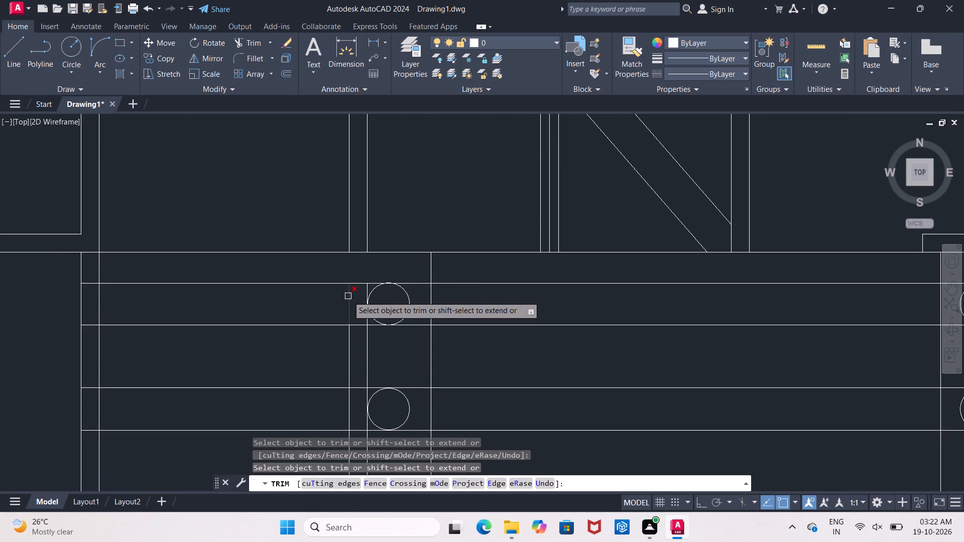
{"action": "key", "text": "Escape"}
Erase the leftover piece of the outer left jamb line running through the first-floor balcony railing.
{"action": "left_click", "coordinate": [348, 296]}
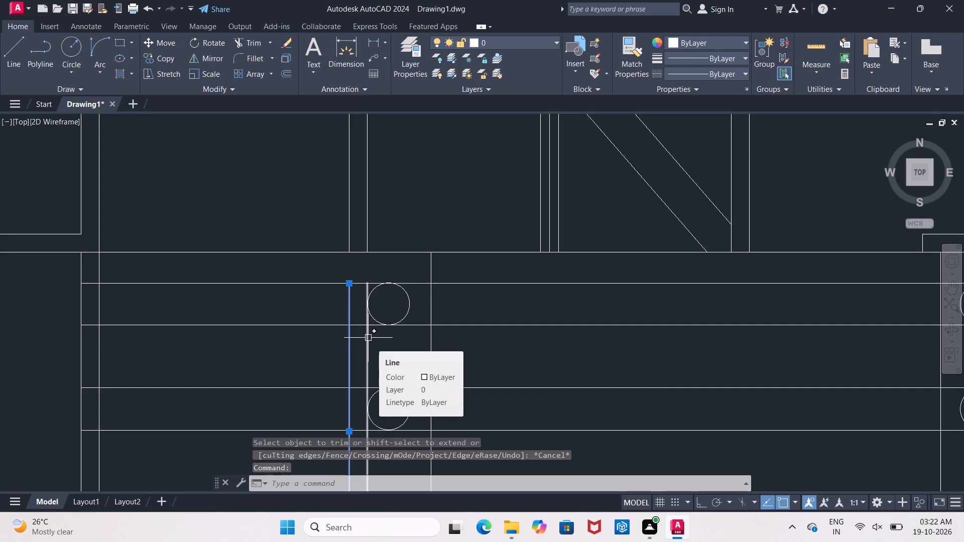
{"action": "key", "text": "Delete"}
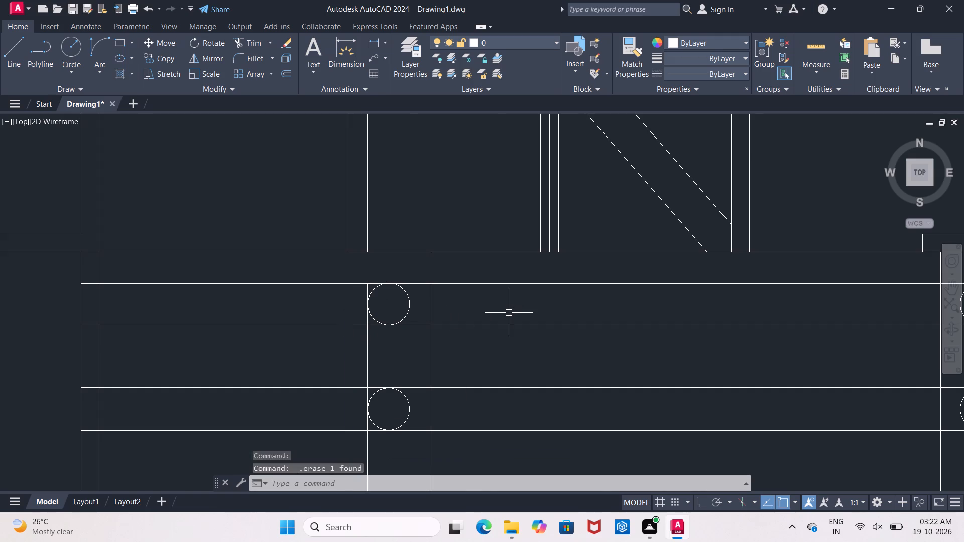
Trim the left ends of the second-floor balcony's six rail lines back to the vertical wall line.
{"action": "scroll", "coordinate": [509, 313], "scroll_direction": "down", "scroll_amount": 4}
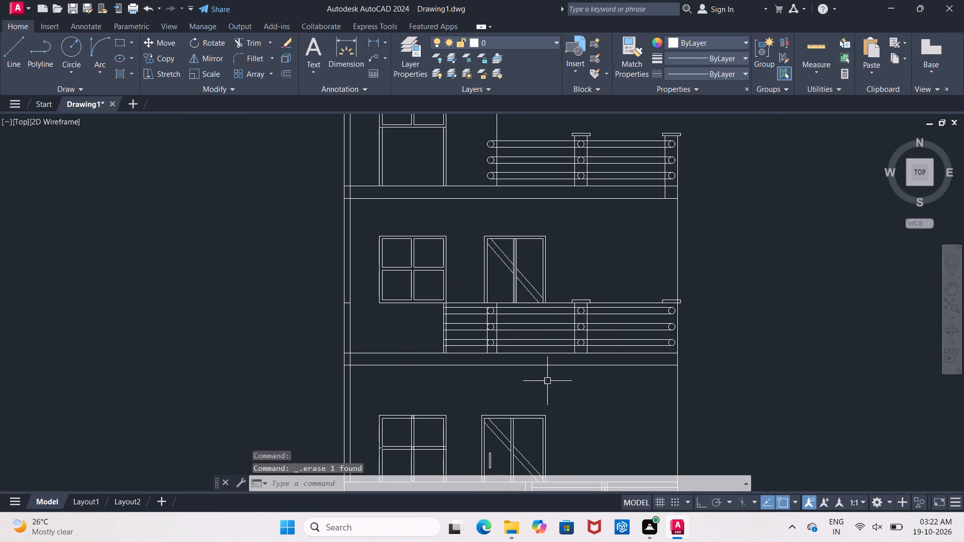
{"action": "scroll", "coordinate": [547, 381], "scroll_direction": "down", "scroll_amount": 1}
{"action": "scroll", "coordinate": [509, 229], "scroll_direction": "up", "scroll_amount": 2}
{"action": "scroll", "coordinate": [483, 234], "scroll_direction": "down", "scroll_amount": 1}
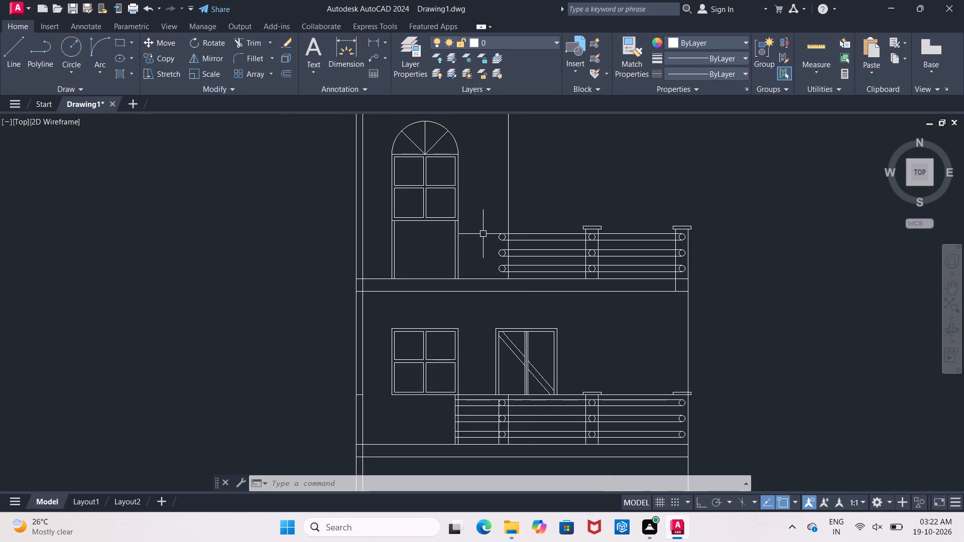
{"action": "scroll", "coordinate": [483, 234], "scroll_direction": "up", "scroll_amount": 2}
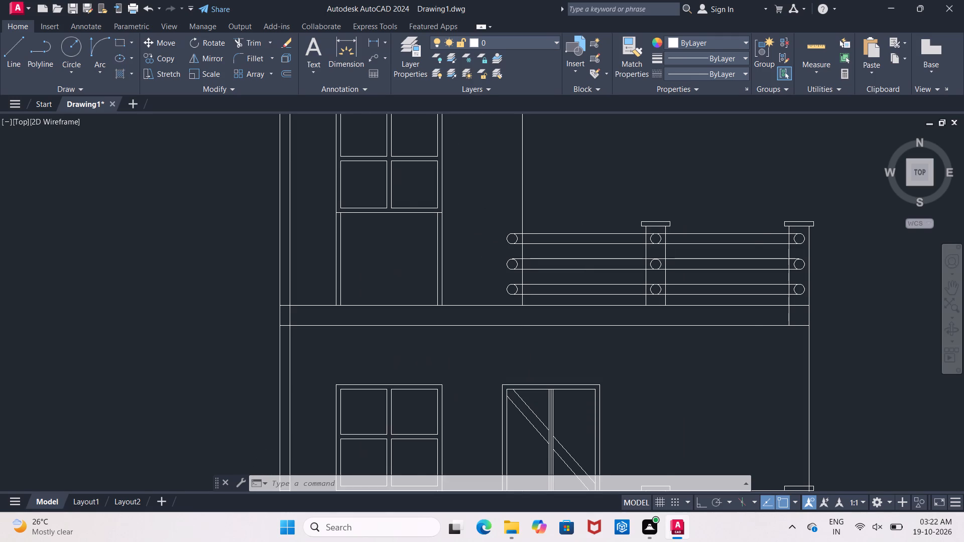
{"action": "scroll", "coordinate": [483, 234], "scroll_direction": "up", "scroll_amount": 1}
{"action": "scroll", "coordinate": [483, 234], "scroll_direction": "down", "scroll_amount": 3}
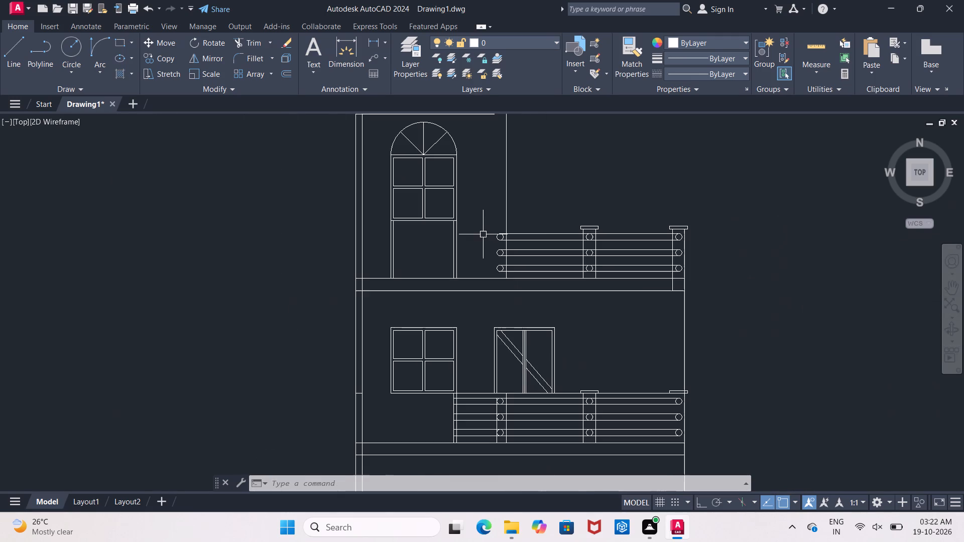
{"action": "scroll", "coordinate": [483, 234], "scroll_direction": "down", "scroll_amount": 1}
{"action": "scroll", "coordinate": [483, 234], "scroll_direction": "up", "scroll_amount": 2}
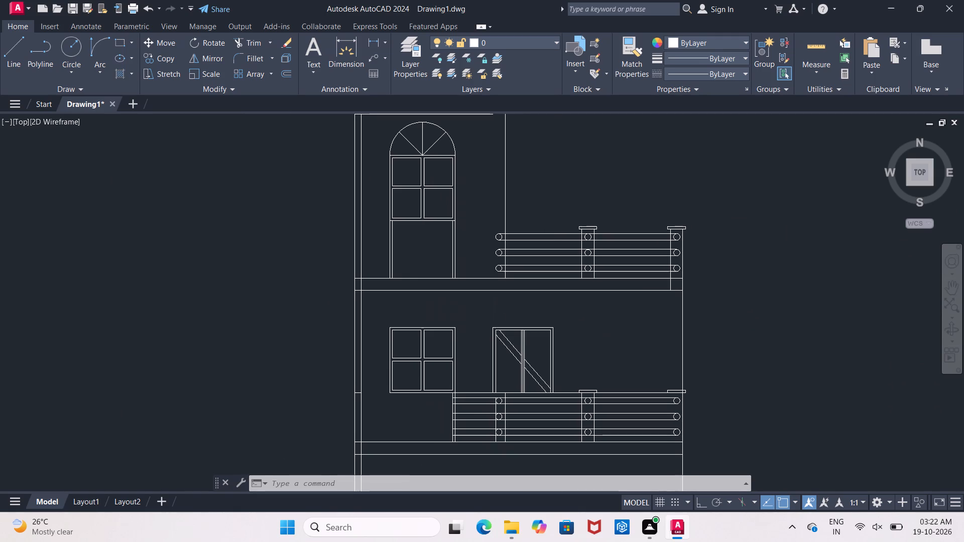
{"action": "scroll", "coordinate": [483, 235], "scroll_direction": "up", "scroll_amount": 2}
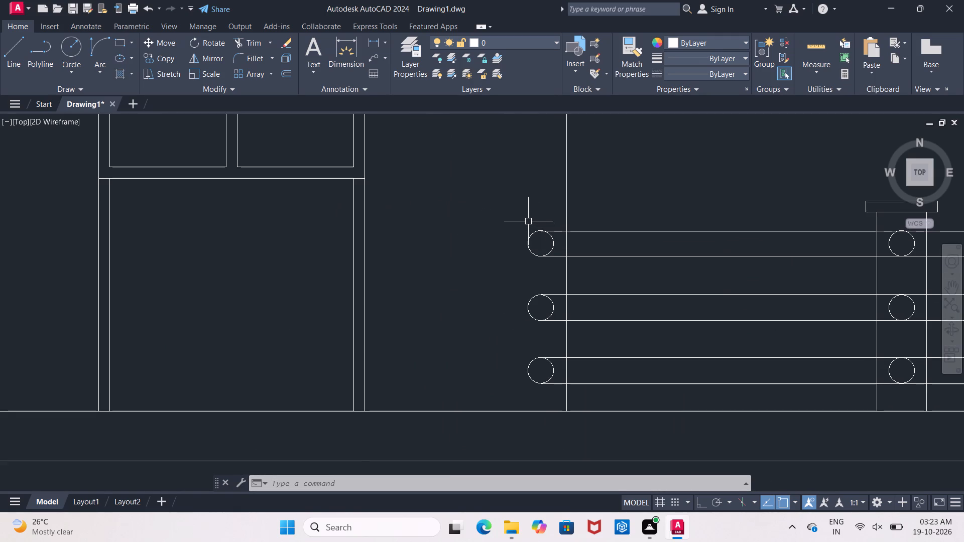
{"action": "key", "text": "Escape"}
{"action": "type", "text": "tr"}
{"action": "key", "text": "space"}
{"action": "key", "text": "space"}
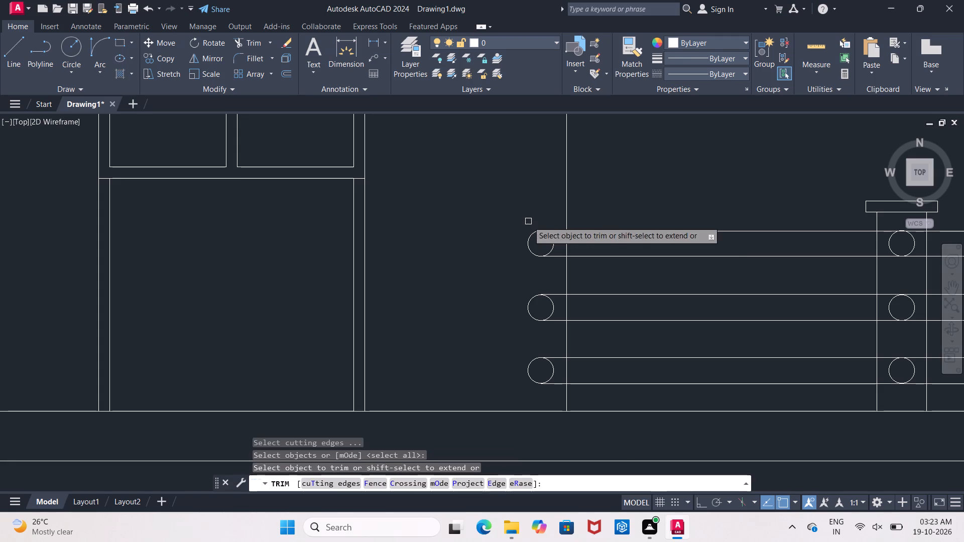
{"action": "left_click", "coordinate": [560, 231]}
{"action": "left_click", "coordinate": [560, 254]}
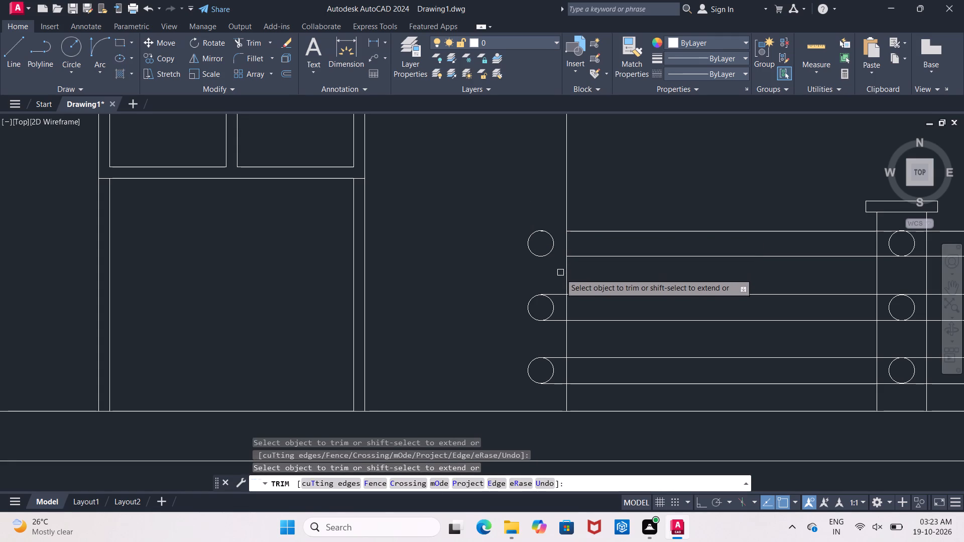
{"action": "left_click_drag", "start_coordinate": [559, 295], "coordinate": [559, 303]}
{"action": "left_click_drag", "start_coordinate": [560, 322], "coordinate": [559, 327]}
{"action": "left_click_drag", "start_coordinate": [556, 355], "coordinate": [558, 368]}
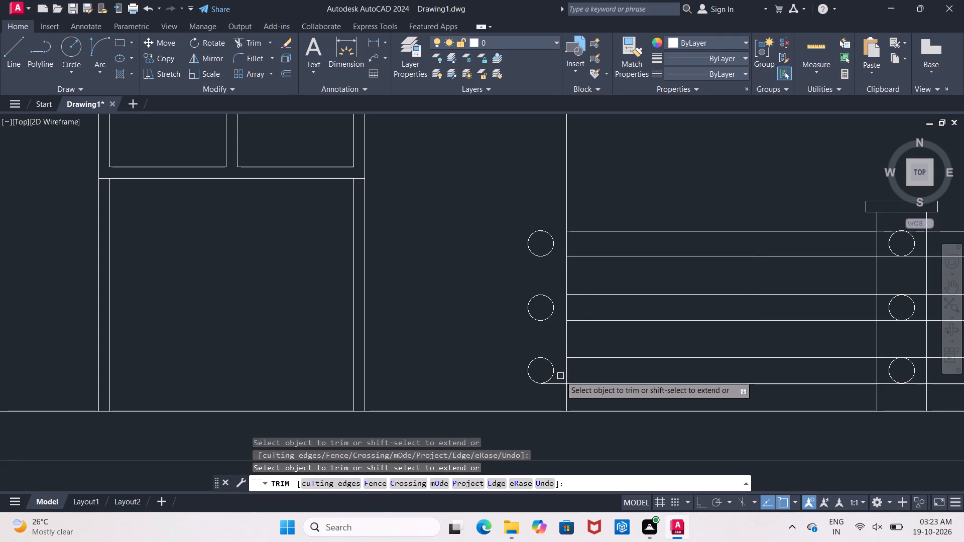
{"action": "left_click", "coordinate": [561, 383]}
{"action": "key", "text": "Escape"}
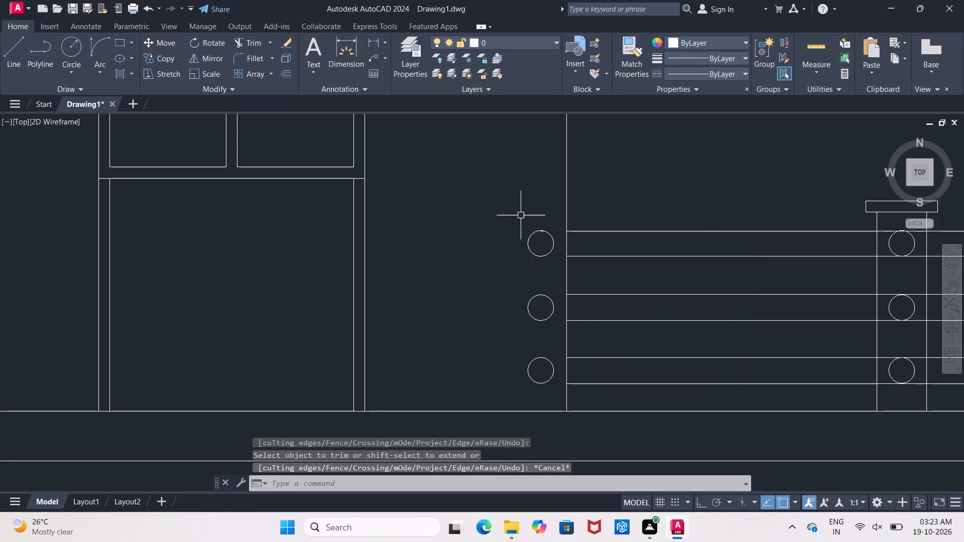
Erase the three leftover rail circles left of the wall line at the second-floor balcony.
{"action": "left_click_drag", "start_coordinate": [520, 214], "coordinate": [527, 228]}
{"action": "left_click", "coordinate": [560, 392]}
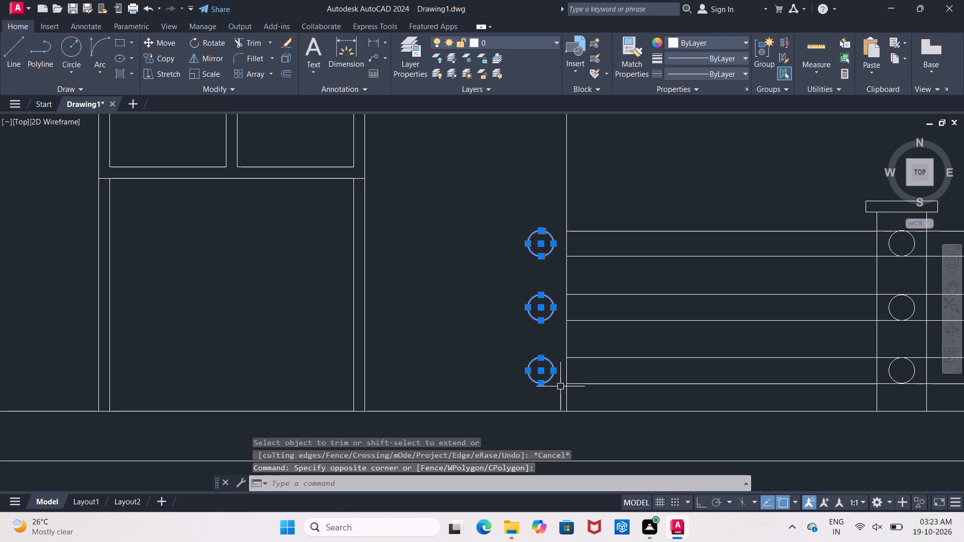
{"action": "key", "text": "Delete"}
{"action": "scroll", "coordinate": [560, 386], "scroll_direction": "down", "scroll_amount": 3}
Extend the left edge of the first-floor balcony's left post up to the railing's top line.
{"action": "middle_click_drag", "start_coordinate": [580, 405], "coordinate": [516, 257]}
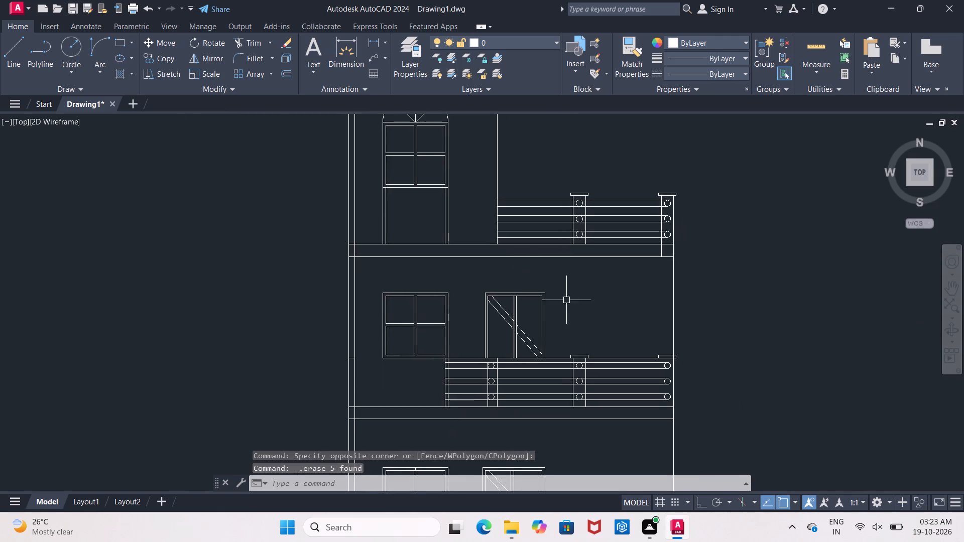
{"action": "middle_click_drag", "start_coordinate": [566, 301], "coordinate": [561, 268]}
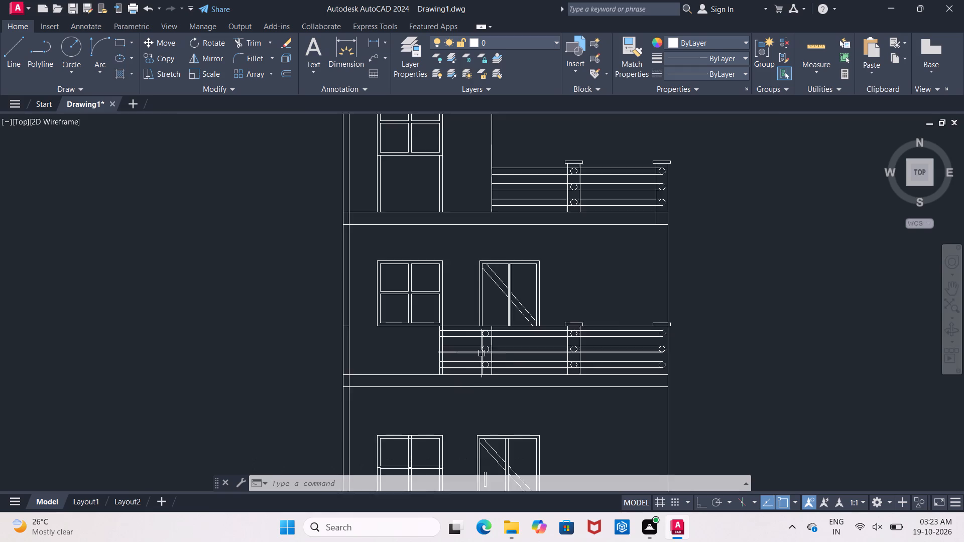
{"action": "scroll", "coordinate": [481, 353], "scroll_direction": "up", "scroll_amount": 3}
{"action": "scroll", "coordinate": [476, 266], "scroll_direction": "up", "scroll_amount": 2}
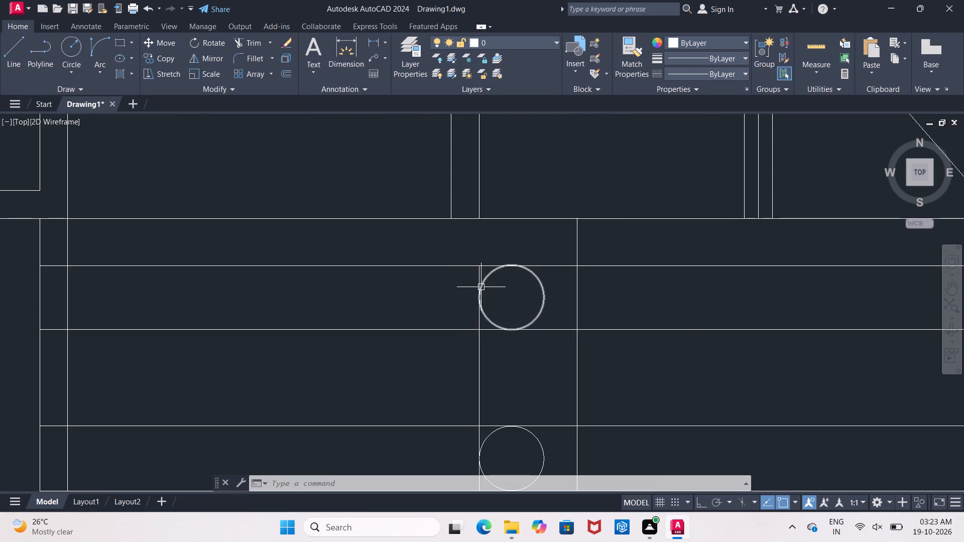
{"action": "scroll", "coordinate": [478, 277], "scroll_direction": "up", "scroll_amount": 3}
{"action": "left_click", "coordinate": [475, 266]}
{"action": "scroll", "coordinate": [475, 267], "scroll_direction": "down", "scroll_amount": 2}
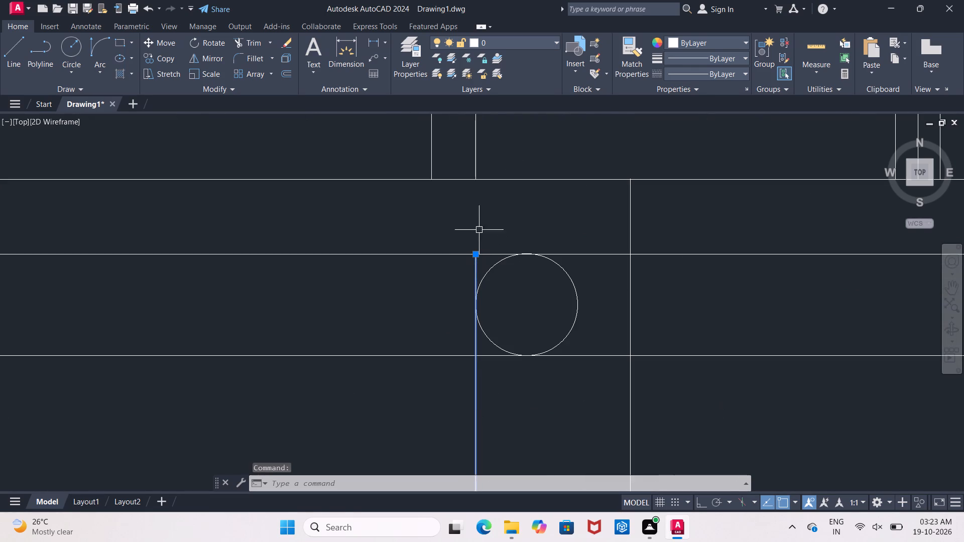
{"action": "key", "text": "Escape"}
{"action": "type", "text": "ex"}
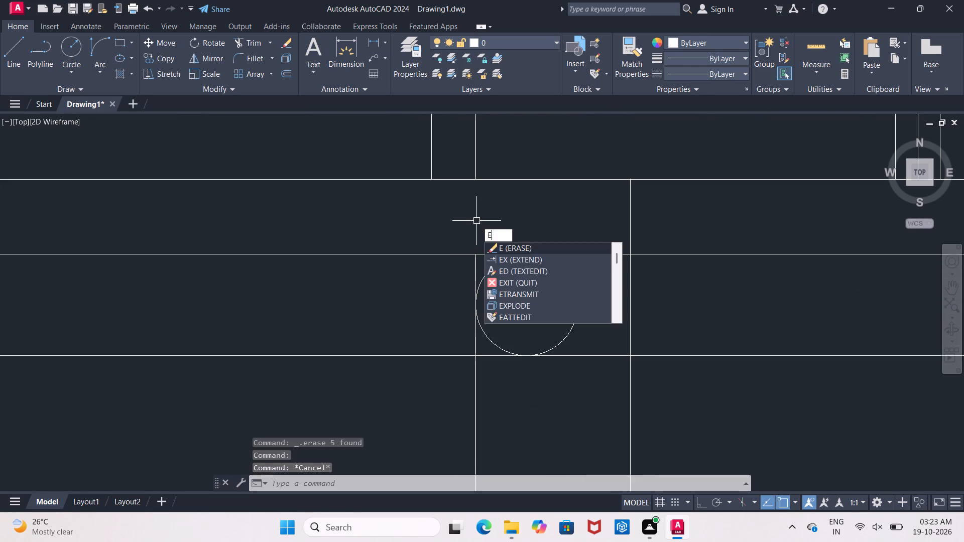
{"action": "key", "text": "space"}
{"action": "key", "text": "space"}
{"action": "left_click", "coordinate": [477, 268]}
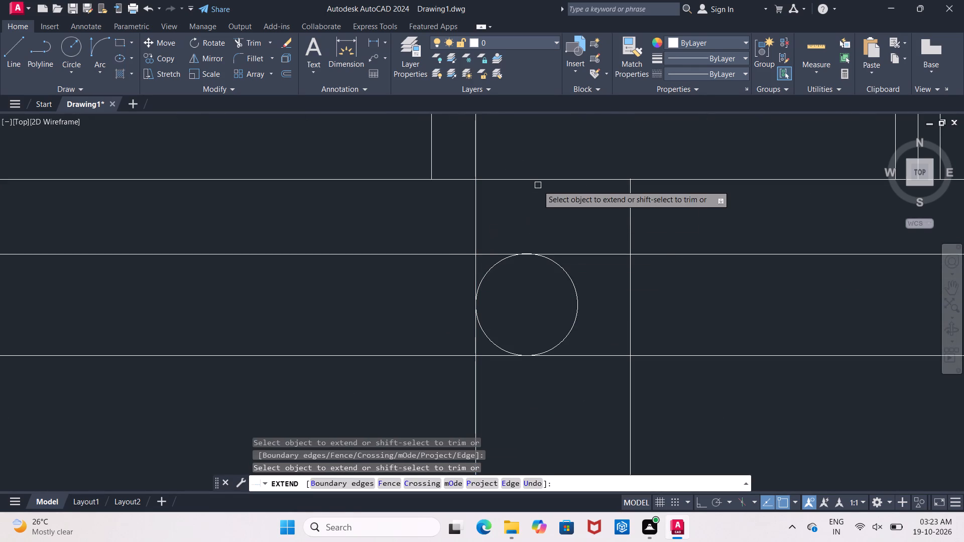
{"action": "key", "text": "Escape"}
Copy the ground-floor door's handle straight up about 10'-8" with Ortho on, placing it on the first-floor door's left leaf.
{"action": "scroll", "coordinate": [538, 185], "scroll_direction": "down", "scroll_amount": 5}
{"action": "middle_click_drag", "start_coordinate": [569, 204], "coordinate": [553, 237]}
{"action": "scroll", "coordinate": [569, 204], "scroll_direction": "down", "scroll_amount": 1}
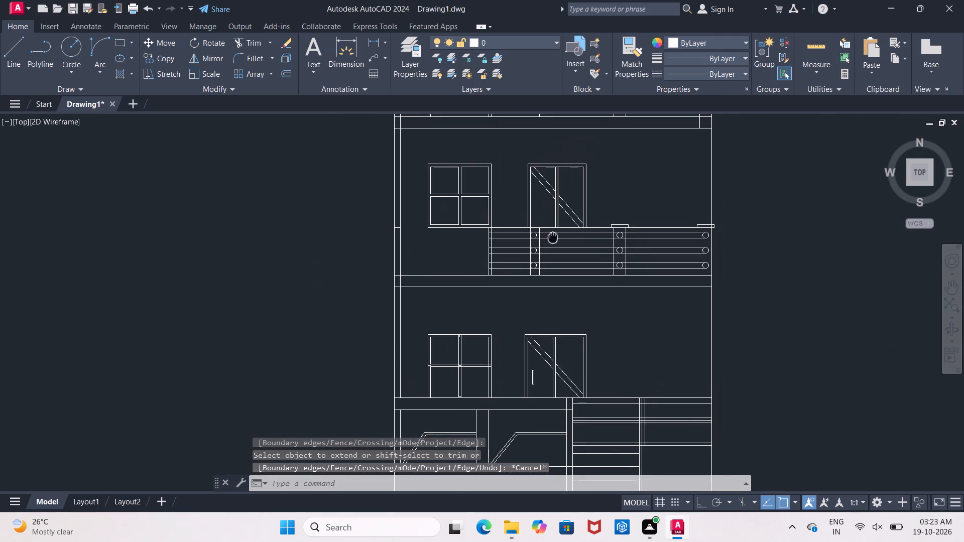
{"action": "scroll", "coordinate": [537, 387], "scroll_direction": "up", "scroll_amount": 4}
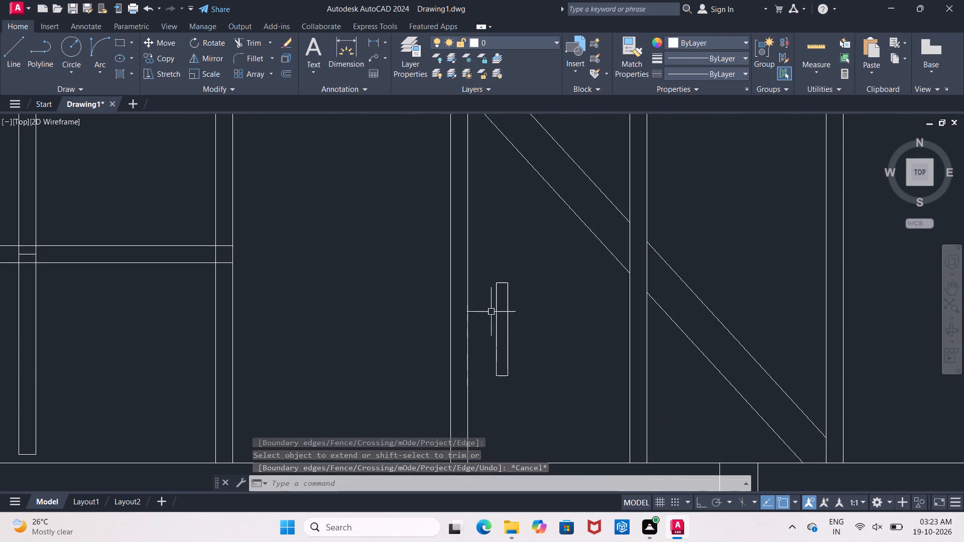
{"action": "left_click", "coordinate": [487, 275]}
{"action": "left_click", "coordinate": [534, 396]}
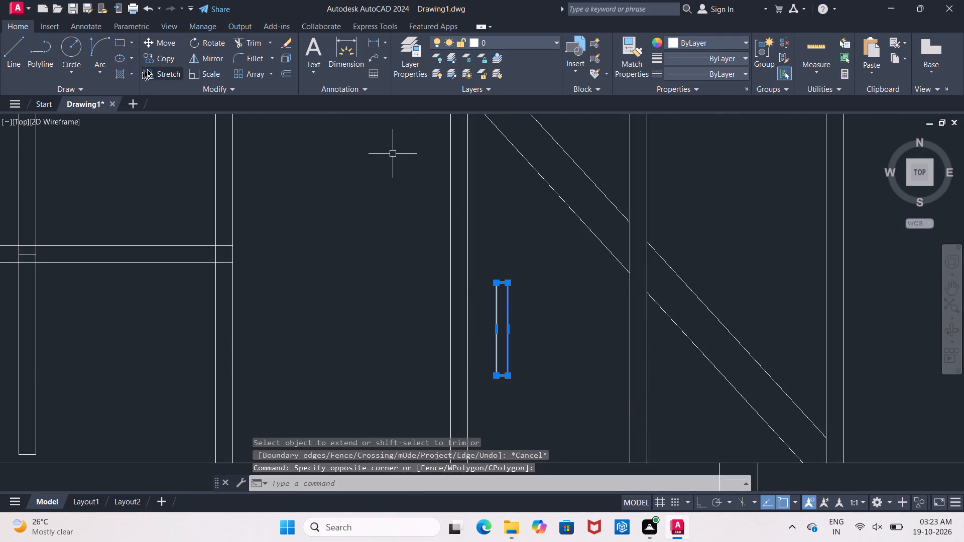
{"action": "left_click", "coordinate": [157, 63]}
{"action": "left_click", "coordinate": [171, 60]}
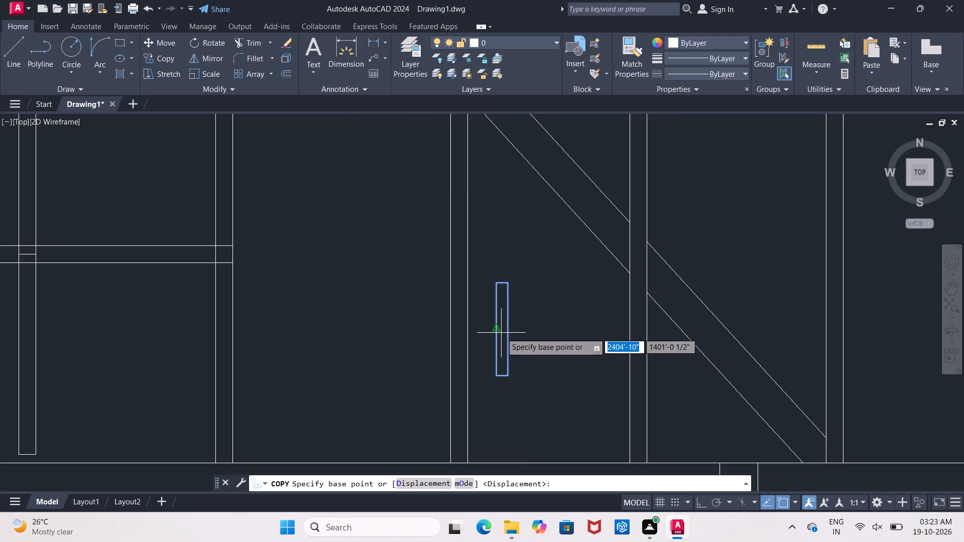
{"action": "left_click", "coordinate": [501, 333]}
{"action": "middle_click_drag", "start_coordinate": [507, 256], "coordinate": [503, 420]}
{"action": "middle_click_drag", "start_coordinate": [470, 275], "coordinate": [495, 365]}
{"action": "scroll", "coordinate": [470, 275], "scroll_direction": "down", "scroll_amount": 3}
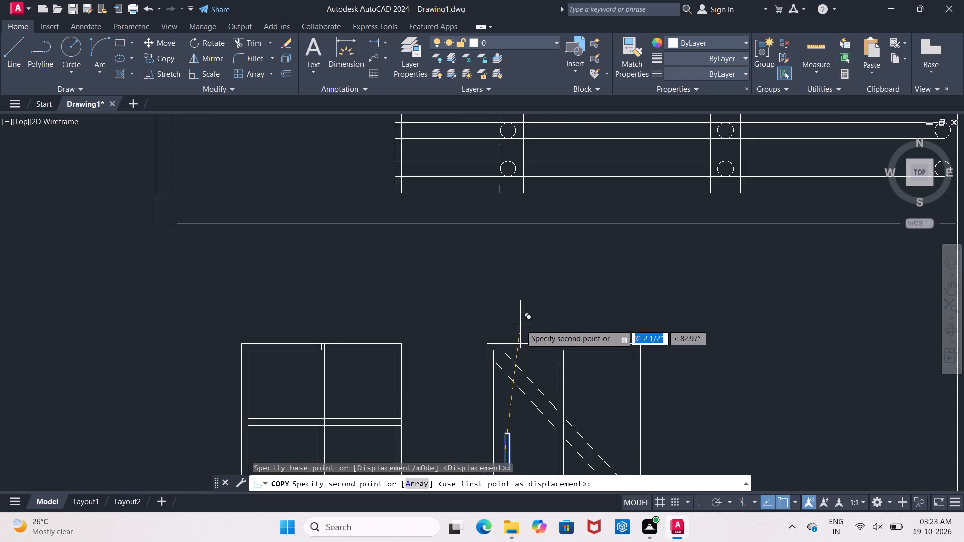
{"action": "scroll", "coordinate": [520, 324], "scroll_direction": "down", "scroll_amount": 1}
{"action": "scroll", "coordinate": [516, 215], "scroll_direction": "up", "scroll_amount": 1}
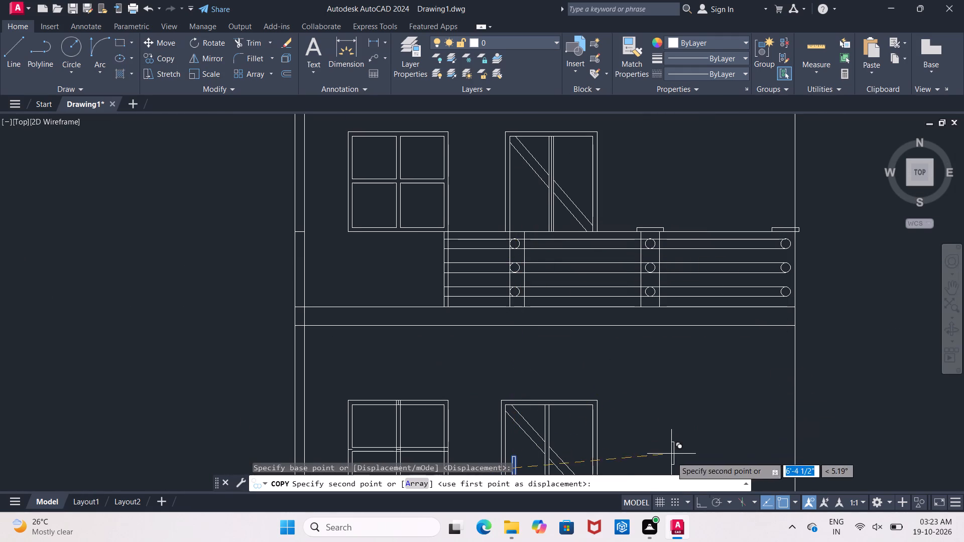
{"action": "left_click", "coordinate": [697, 502]}
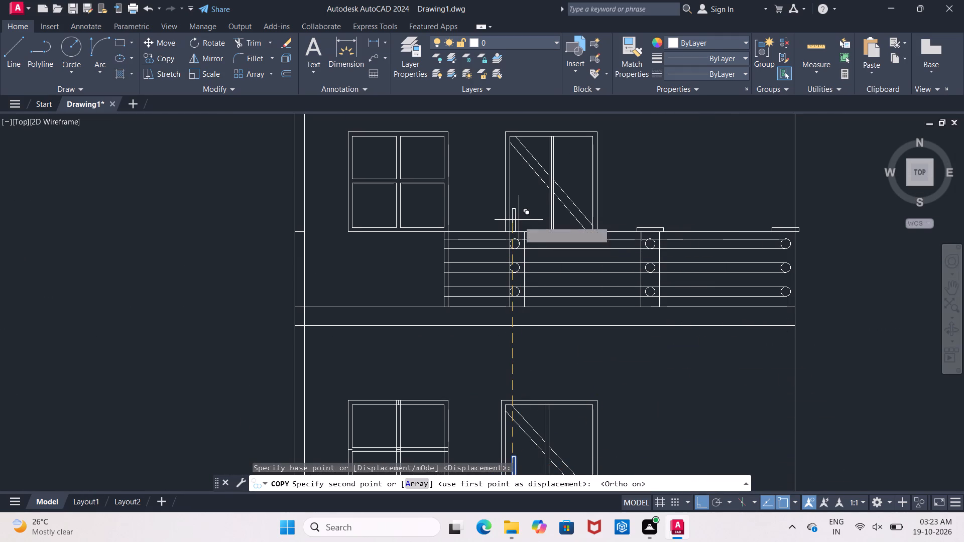
{"action": "left_click", "coordinate": [524, 201]}
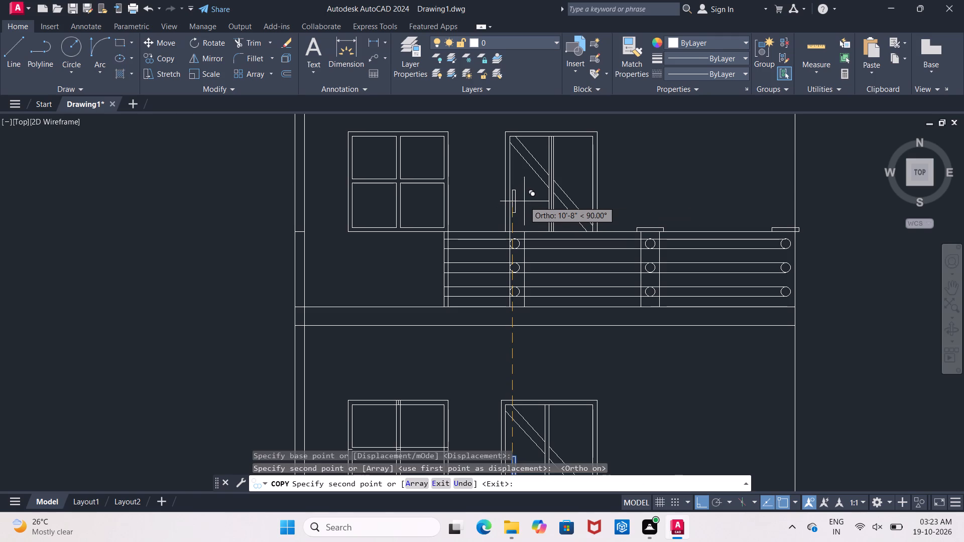
{"action": "key", "text": "Escape"}
Examine the whole front elevation, including the top storey's arched opening and roof edge and the floors below.
{"action": "scroll", "coordinate": [544, 213], "scroll_direction": "down", "scroll_amount": 2}
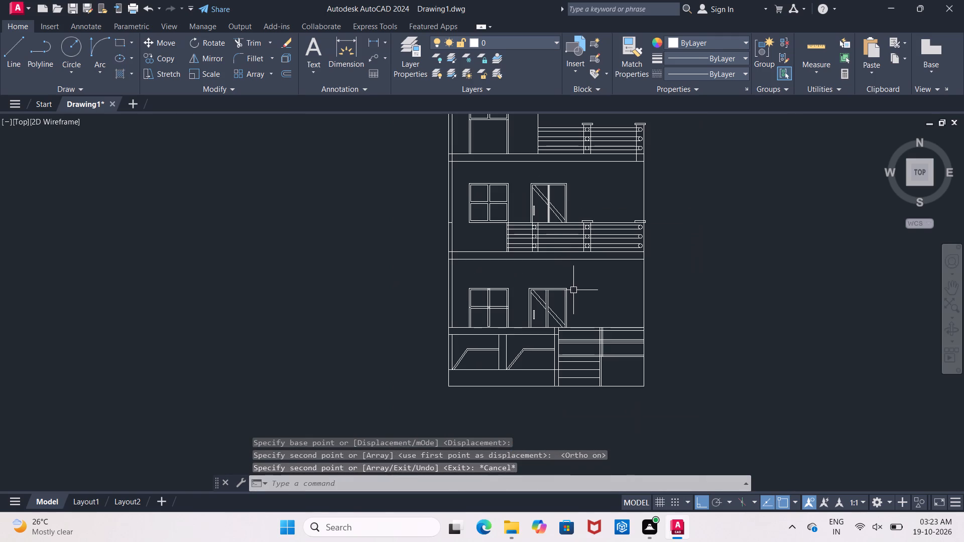
{"action": "scroll", "coordinate": [582, 306], "scroll_direction": "down", "scroll_amount": 1}
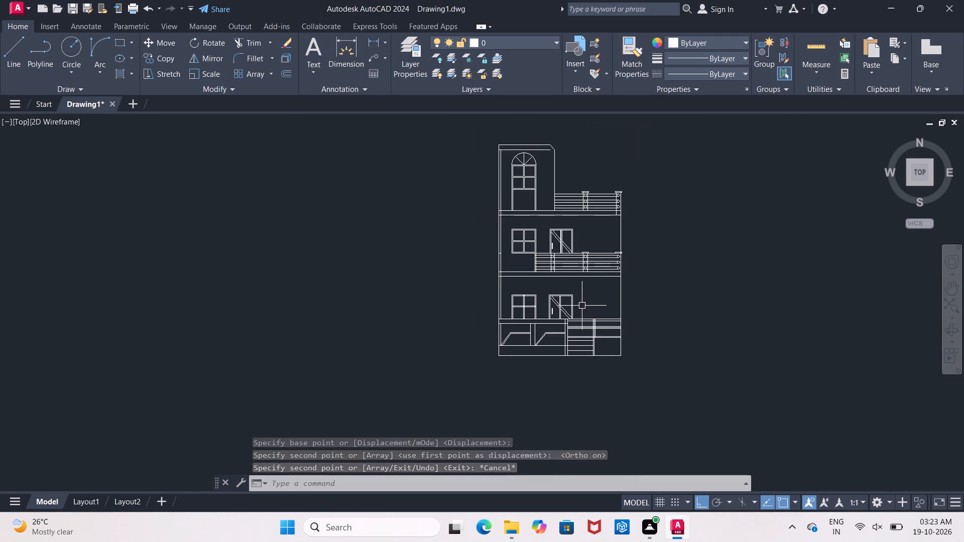
{"action": "middle_click_drag", "start_coordinate": [582, 306], "coordinate": [586, 334]}
{"action": "scroll", "coordinate": [552, 171], "scroll_direction": "up", "scroll_amount": 3}
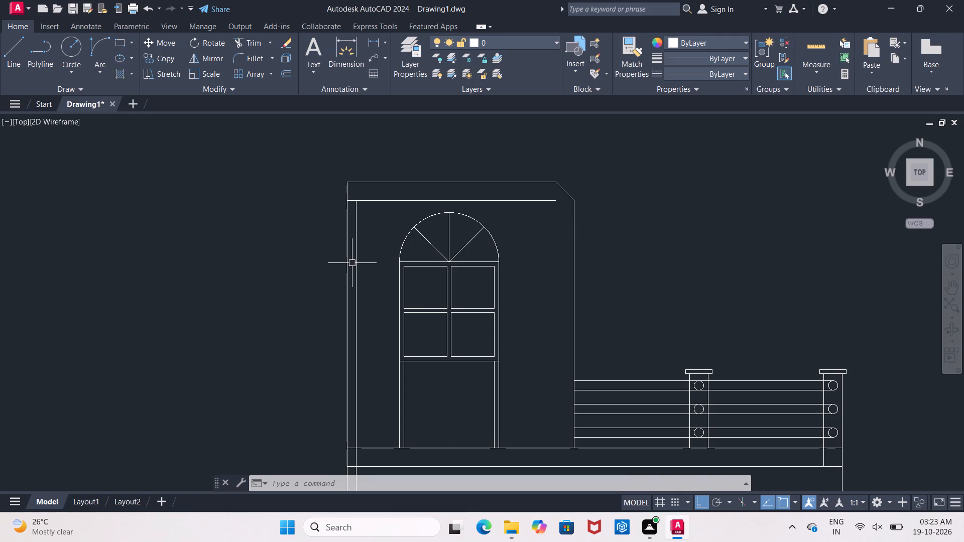
{"action": "scroll", "coordinate": [377, 248], "scroll_direction": "down", "scroll_amount": 1}
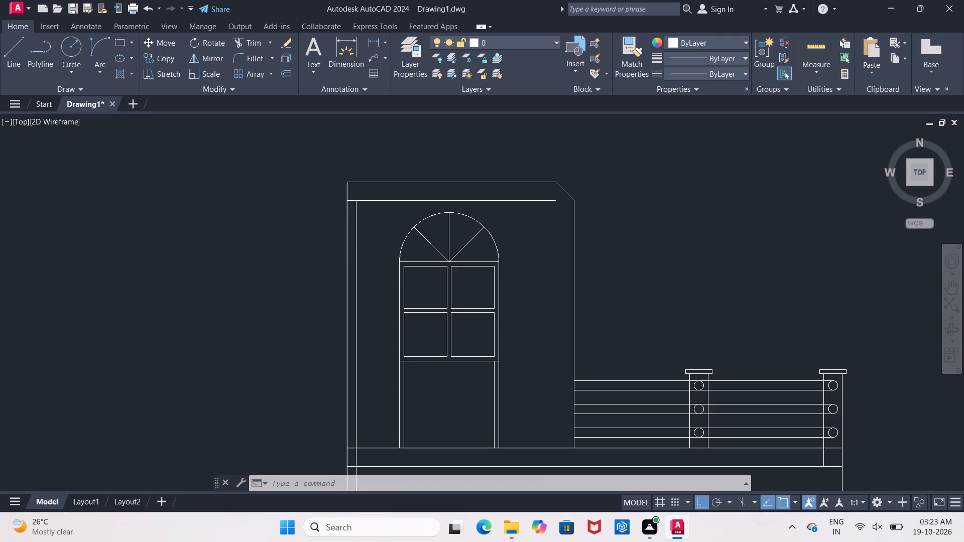
{"action": "scroll", "coordinate": [377, 248], "scroll_direction": "down", "scroll_amount": 1}
{"action": "middle_click_drag", "start_coordinate": [377, 248], "coordinate": [395, 110]}
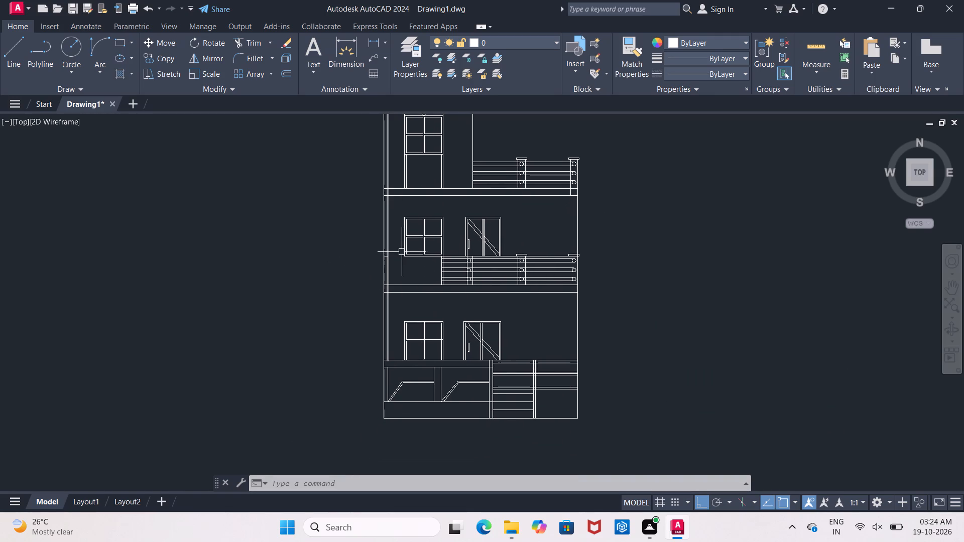
{"action": "middle_click_drag", "start_coordinate": [404, 249], "coordinate": [408, 349]}
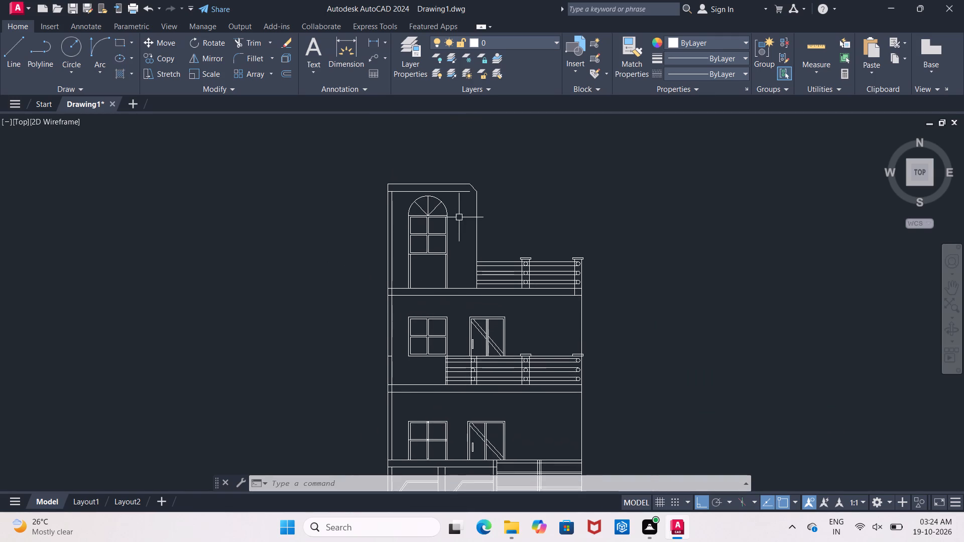
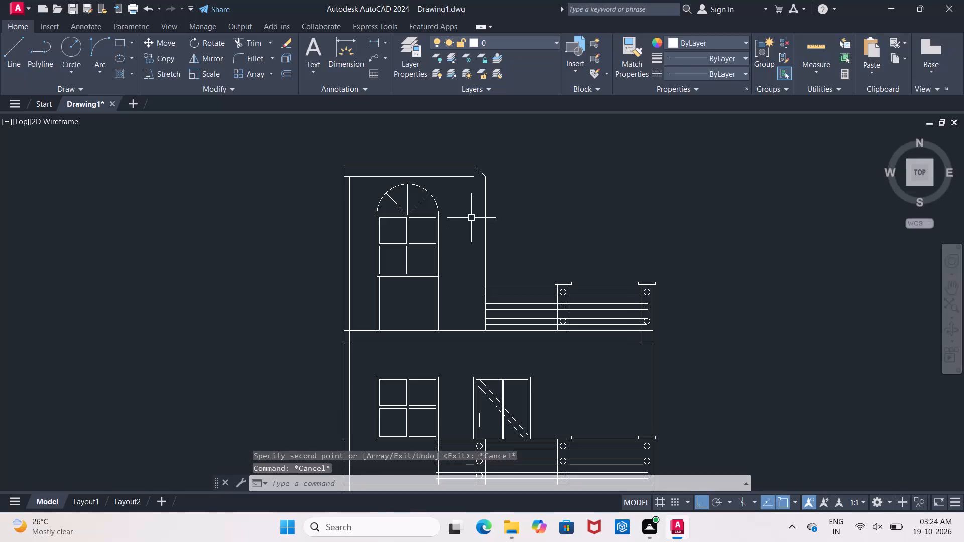
Draw a horizontal line about 1'-5 1/2" long from the open end of the tower's lower roof line past the chamfered corner.
{"action": "middle_click_drag", "start_coordinate": [472, 218], "coordinate": [442, 264]}
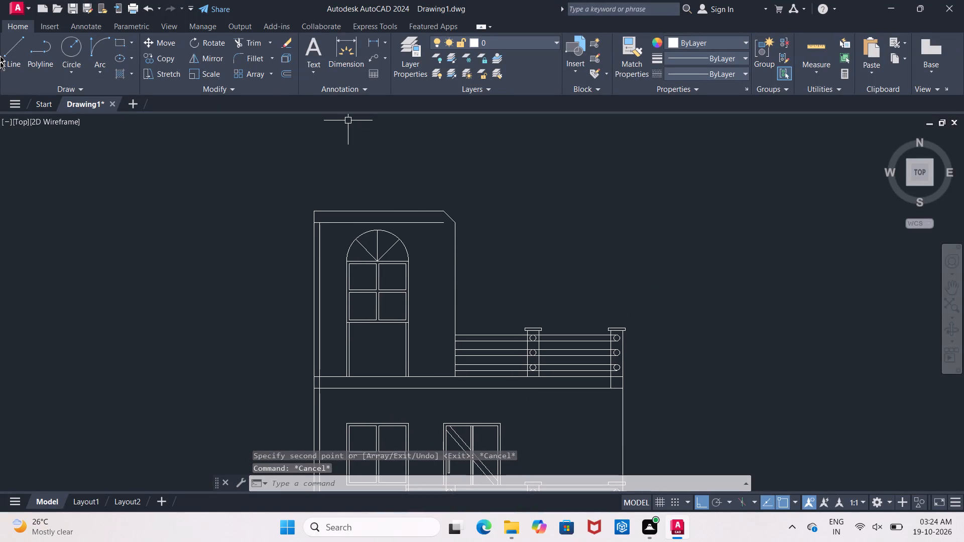
{"action": "left_click", "coordinate": [24, 53]}
{"action": "scroll", "coordinate": [470, 267], "scroll_direction": "up", "scroll_amount": 1}
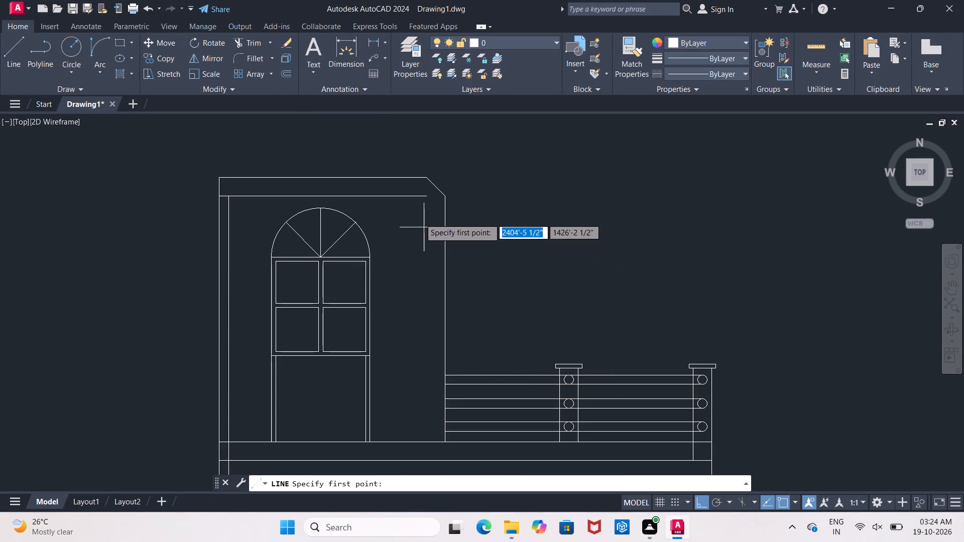
{"action": "left_click", "coordinate": [422, 197]}
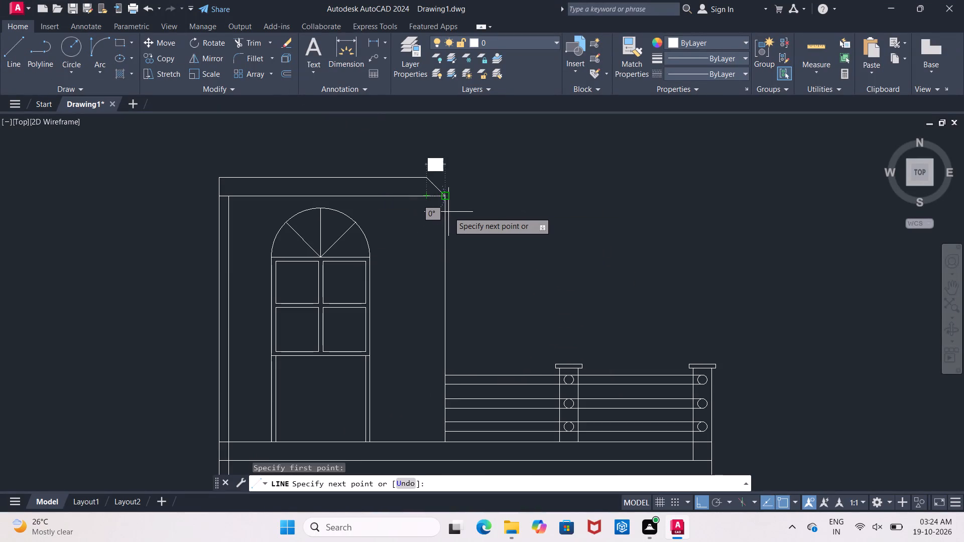
{"action": "left_click", "coordinate": [462, 190]}
{"action": "key", "text": "Escape"}
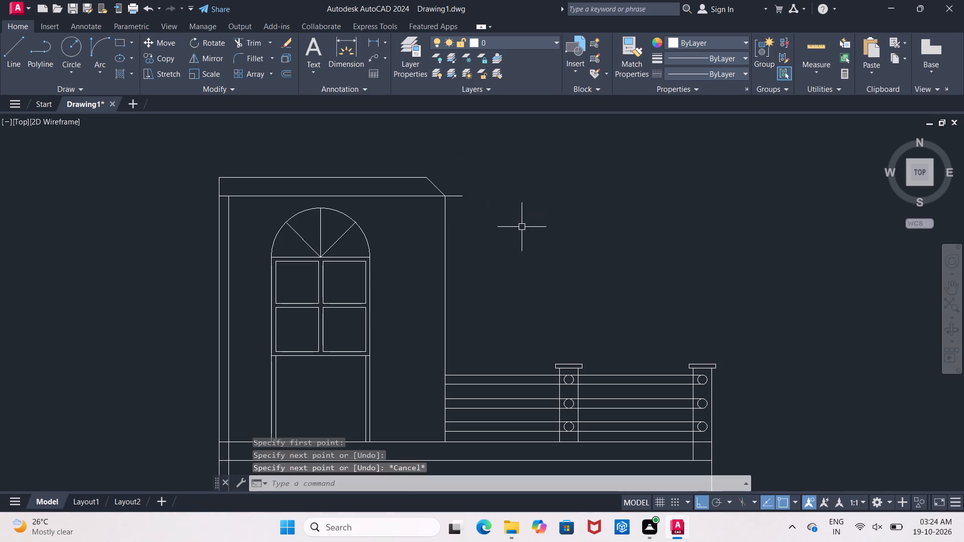
Trim the part of the roof line that sticks out beyond the tower's outer wall.
{"action": "type", "text": "tr"}
{"action": "key", "text": "space"}
{"action": "key", "text": "space"}
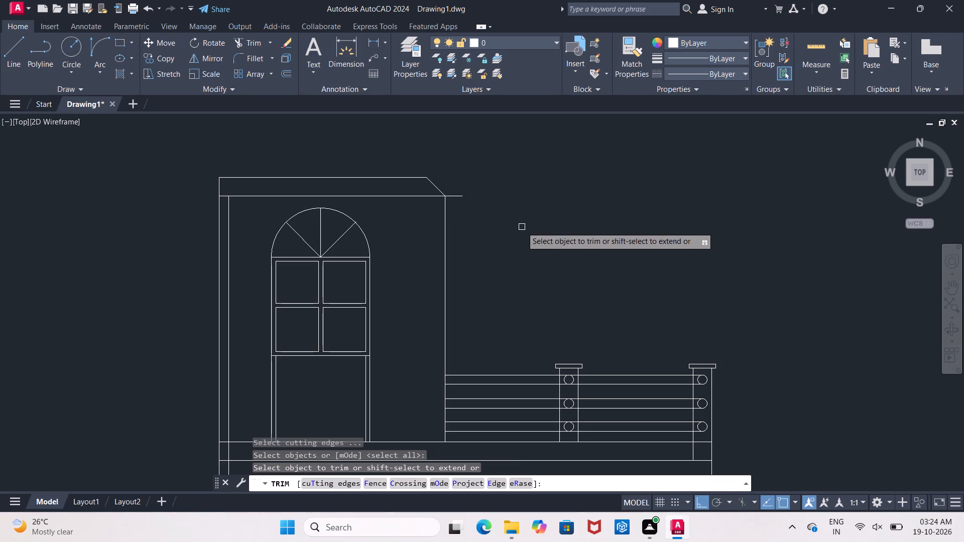
{"action": "left_click", "coordinate": [458, 194]}
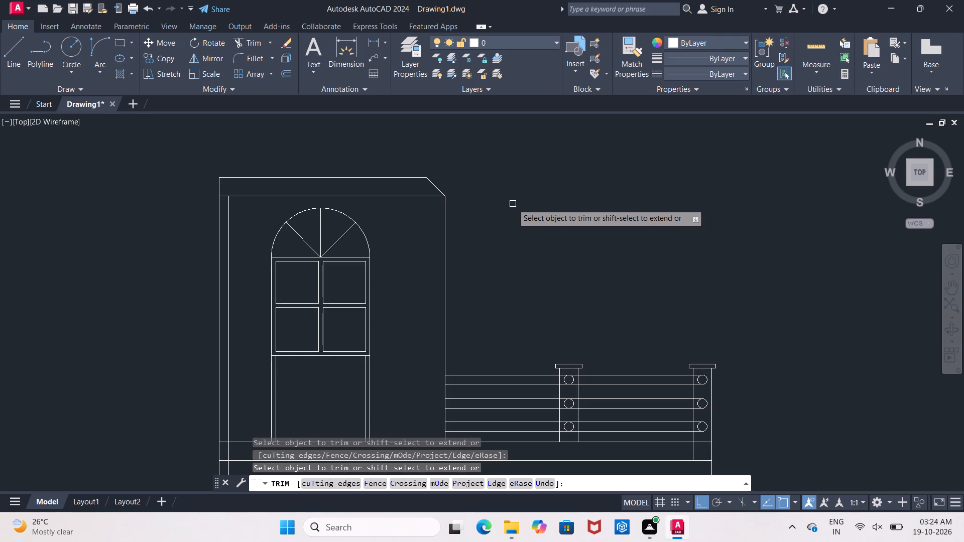
{"action": "key", "text": "Escape"}
Examine the whole front elevation, from the tower roof down to the ground floor.
{"action": "scroll", "coordinate": [579, 246], "scroll_direction": "down", "scroll_amount": 2}
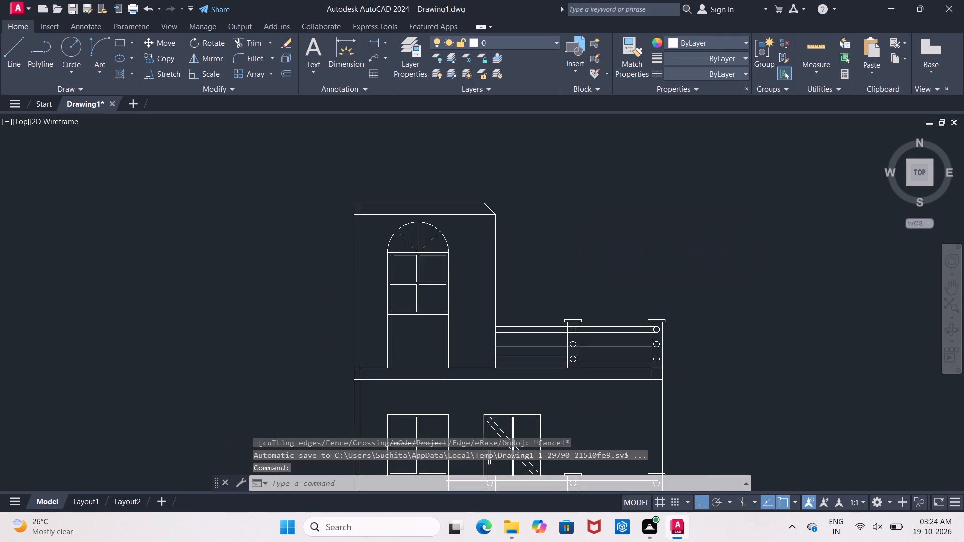
{"action": "scroll", "coordinate": [596, 268], "scroll_direction": "down", "scroll_amount": 1}
{"action": "middle_click_drag", "start_coordinate": [596, 268], "coordinate": [548, 193]}
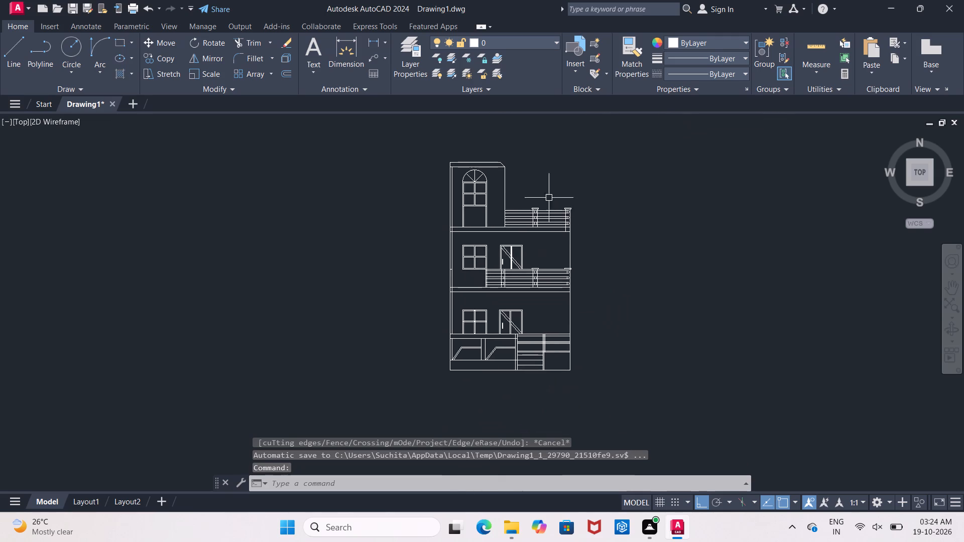
{"action": "middle_click_drag", "start_coordinate": [610, 295], "coordinate": [643, 300]}
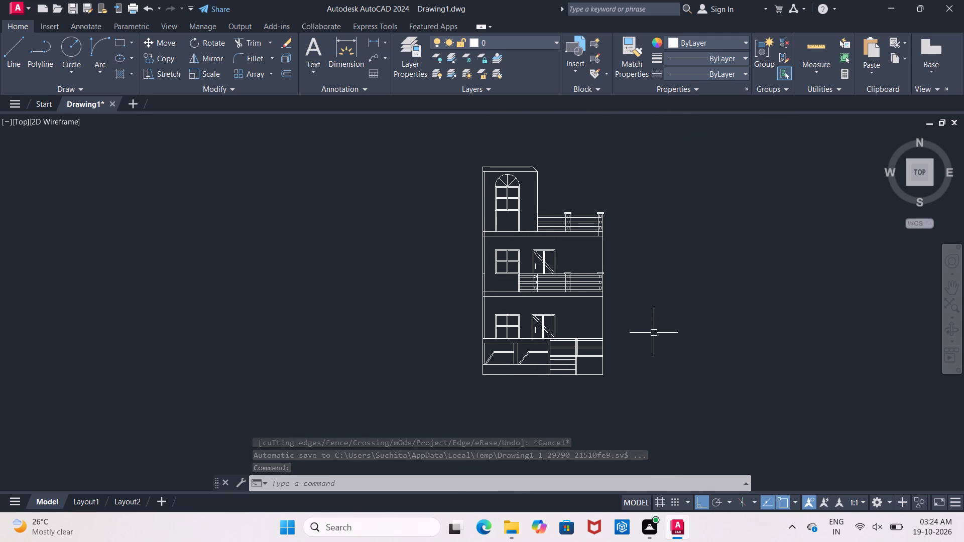
{"action": "middle_click_drag", "start_coordinate": [653, 343], "coordinate": [657, 359]}
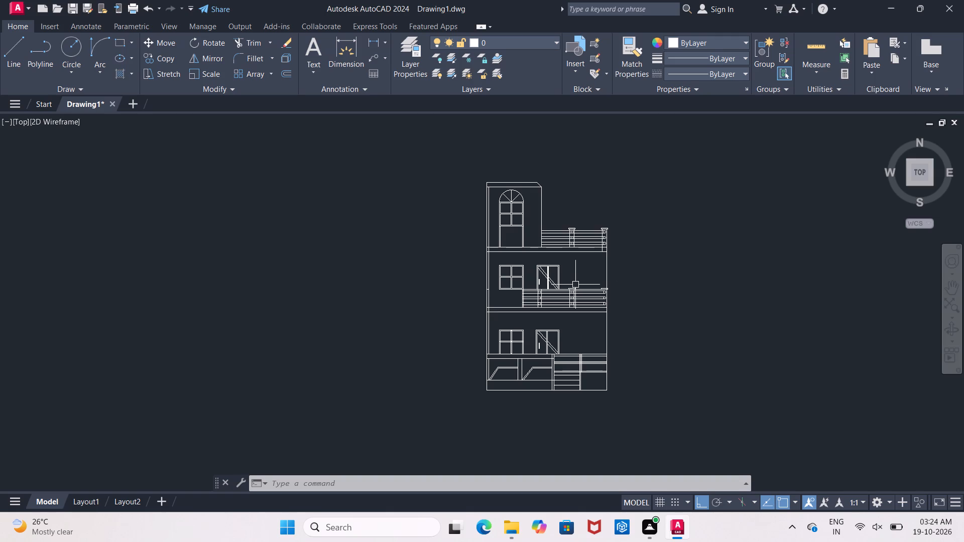
{"action": "scroll", "coordinate": [575, 285], "scroll_direction": "up", "scroll_amount": 1}
{"action": "middle_click_drag", "start_coordinate": [576, 286], "coordinate": [576, 279]}
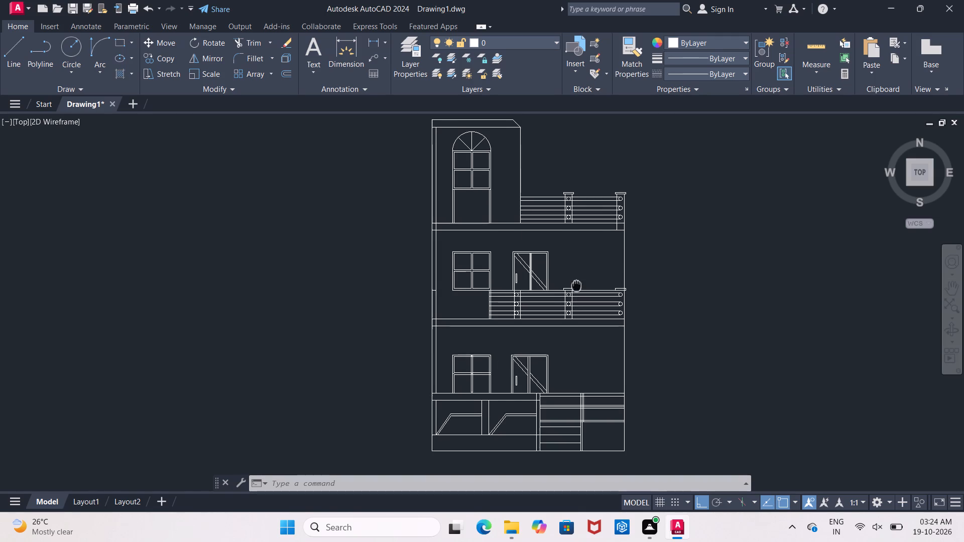
{"action": "middle_click_drag", "start_coordinate": [576, 279], "coordinate": [576, 266]}
{"action": "middle_click_drag", "start_coordinate": [592, 318], "coordinate": [592, 344]}
Move the entire front elevation from below the floor plans to beside the second floor plan, with Ortho off.
{"action": "scroll", "coordinate": [592, 344], "scroll_direction": "down", "scroll_amount": 2}
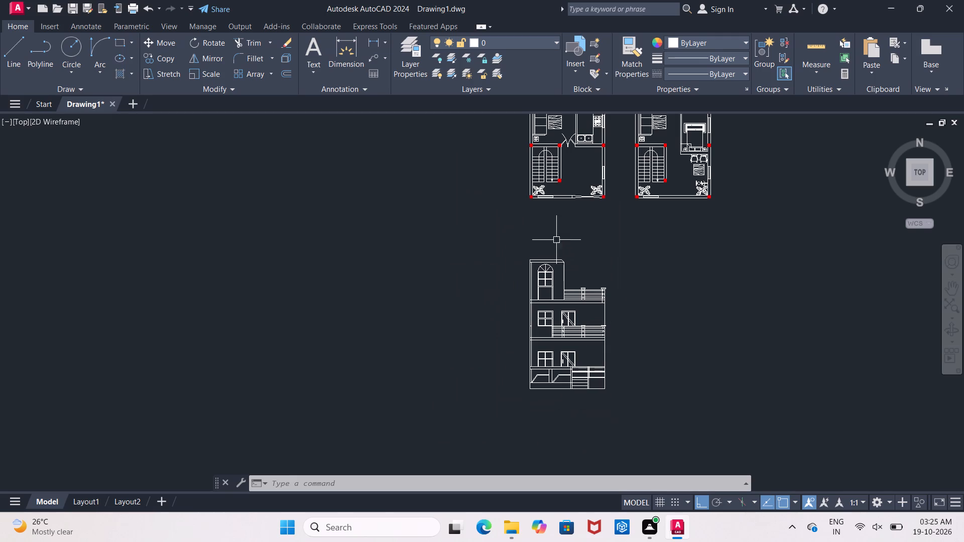
{"action": "left_click_drag", "start_coordinate": [497, 241], "coordinate": [502, 249]}
{"action": "left_click", "coordinate": [628, 406]}
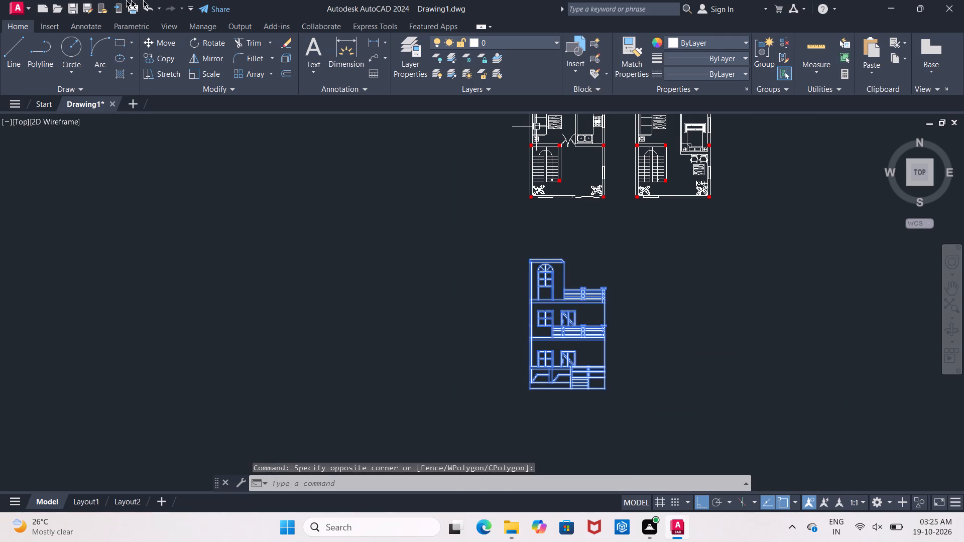
{"action": "left_click", "coordinate": [162, 47]}
{"action": "middle_click_drag", "start_coordinate": [628, 320], "coordinate": [562, 335]}
{"action": "scroll", "coordinate": [613, 321], "scroll_direction": "down", "scroll_amount": 1}
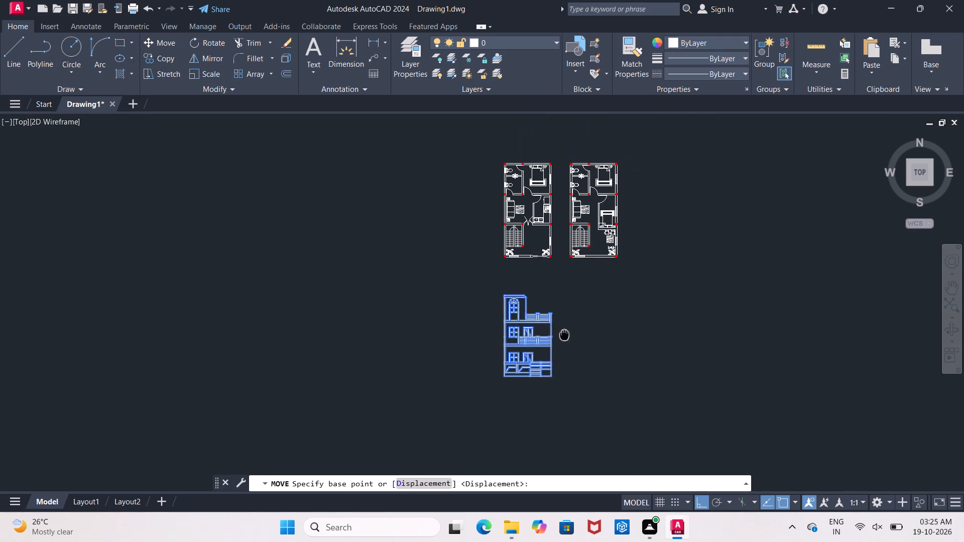
{"action": "middle_click_drag", "start_coordinate": [562, 335], "coordinate": [560, 336]}
{"action": "scroll", "coordinate": [533, 348], "scroll_direction": "up", "scroll_amount": 1}
{"action": "left_click", "coordinate": [523, 352]}
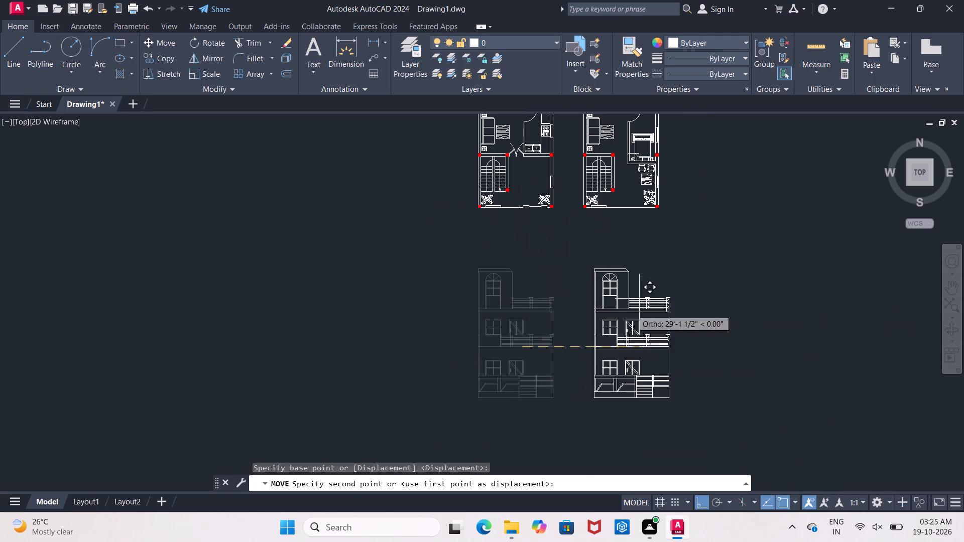
{"action": "middle_click_drag", "start_coordinate": [638, 287], "coordinate": [547, 368]}
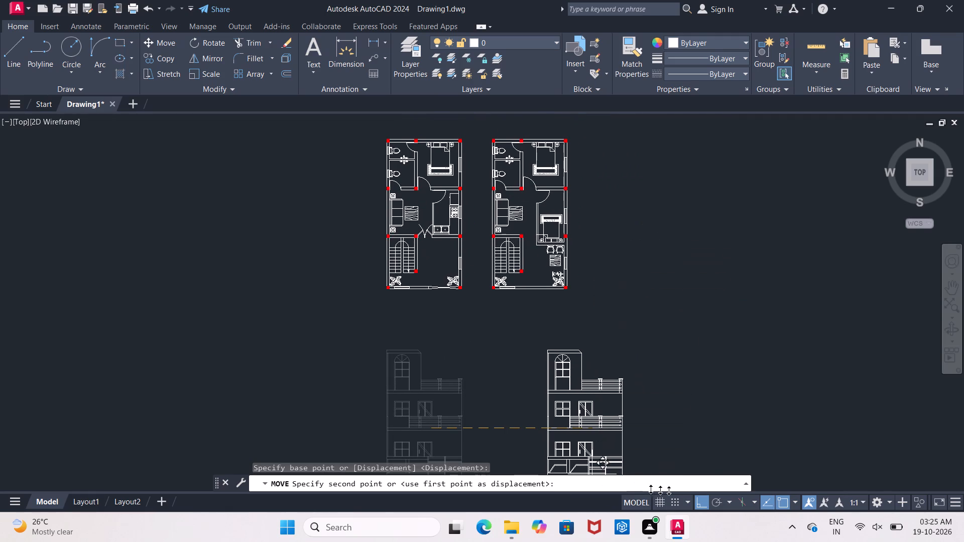
{"action": "left_click", "coordinate": [698, 503]}
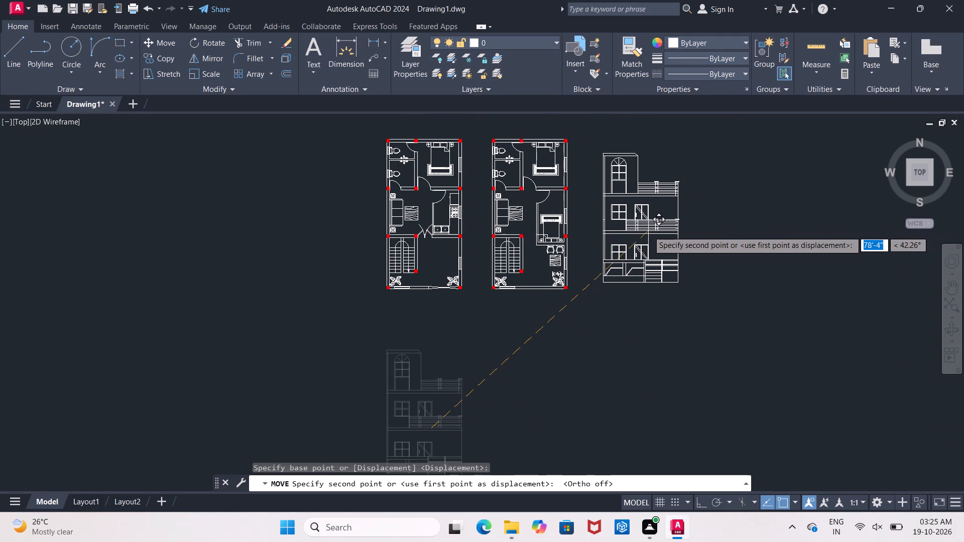
{"action": "left_click", "coordinate": [648, 231]}
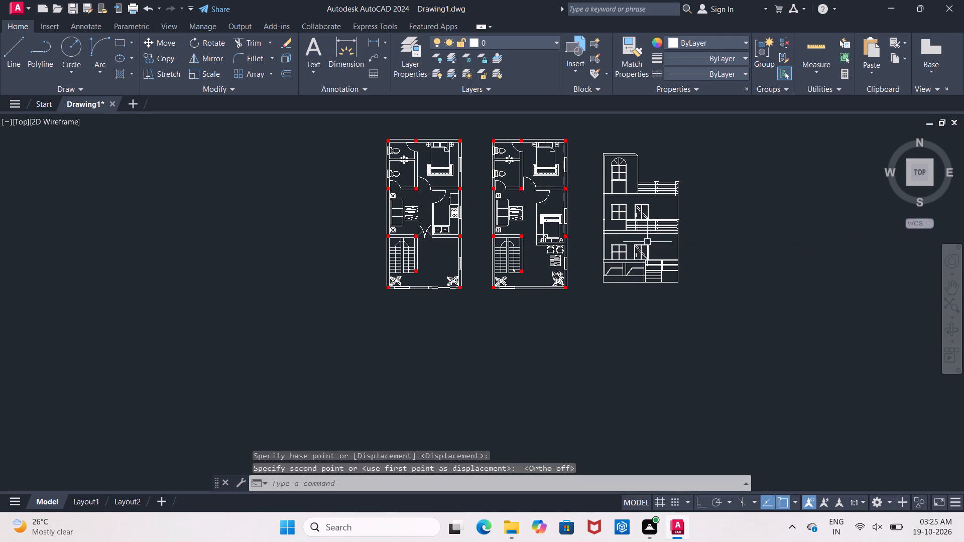
Add the single-line text PORCH with Ortho on, in the open area beside the staircase of the plan with the kitchen.
{"action": "middle_click_drag", "start_coordinate": [553, 216], "coordinate": [599, 316]}
{"action": "middle_click_drag", "start_coordinate": [625, 307], "coordinate": [628, 279]}
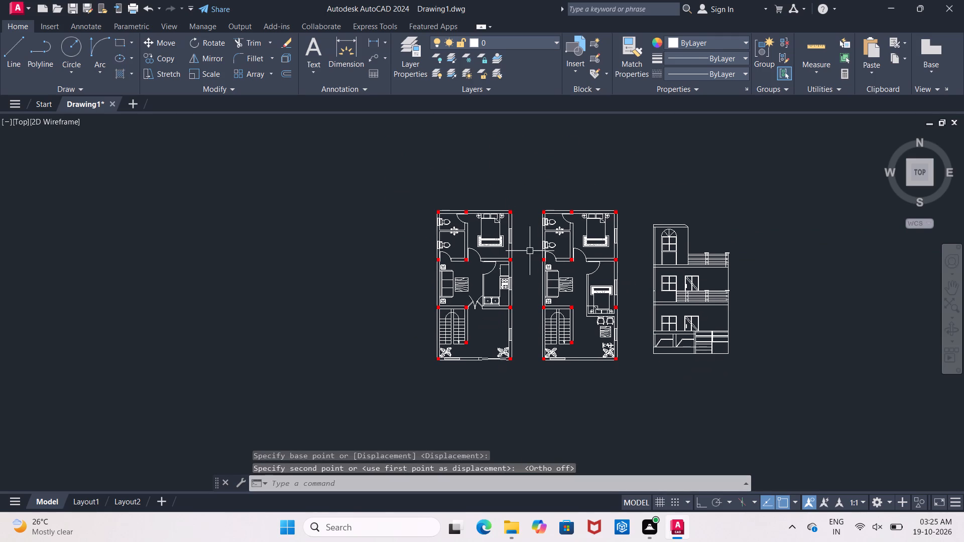
{"action": "scroll", "coordinate": [470, 201], "scroll_direction": "up", "scroll_amount": 3}
{"action": "scroll", "coordinate": [469, 214], "scroll_direction": "down", "scroll_amount": 2}
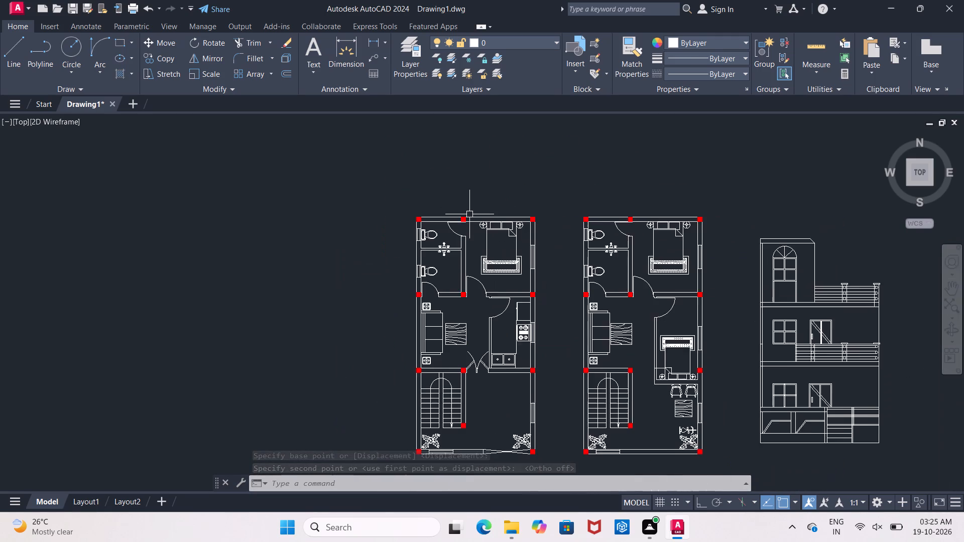
{"action": "middle_click_drag", "start_coordinate": [471, 207], "coordinate": [473, 201]}
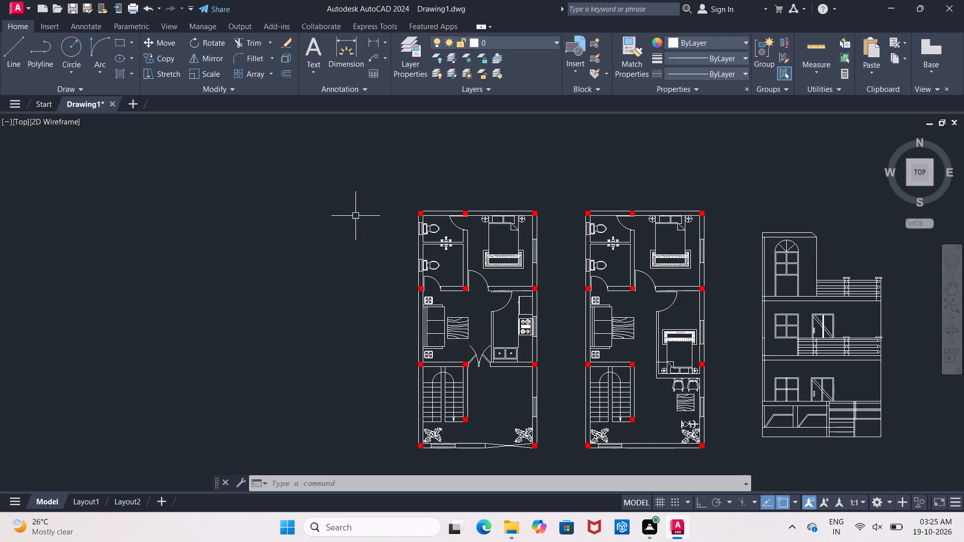
{"action": "key", "text": "t"}
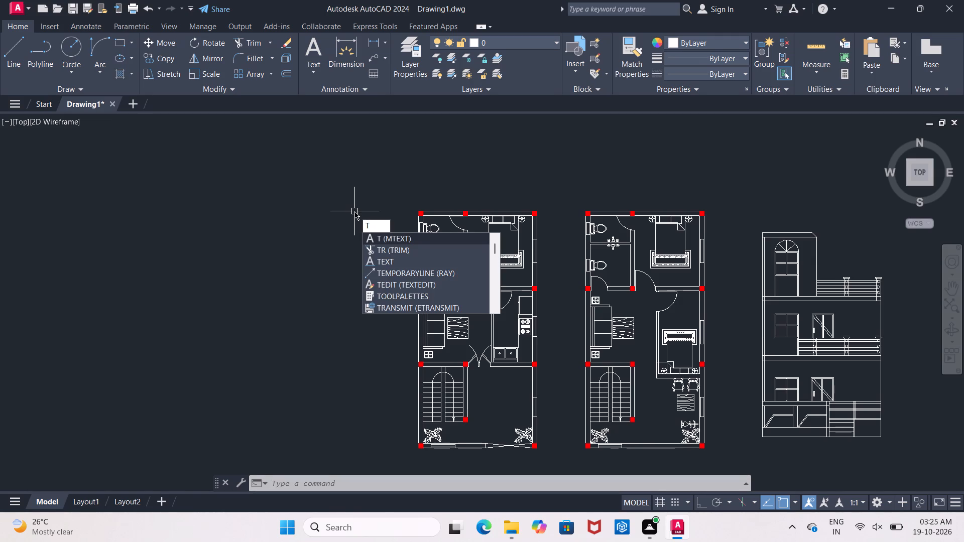
{"action": "key", "text": "BackSpace"}
{"action": "type", "text": "dt"}
{"action": "key", "text": "Return"}
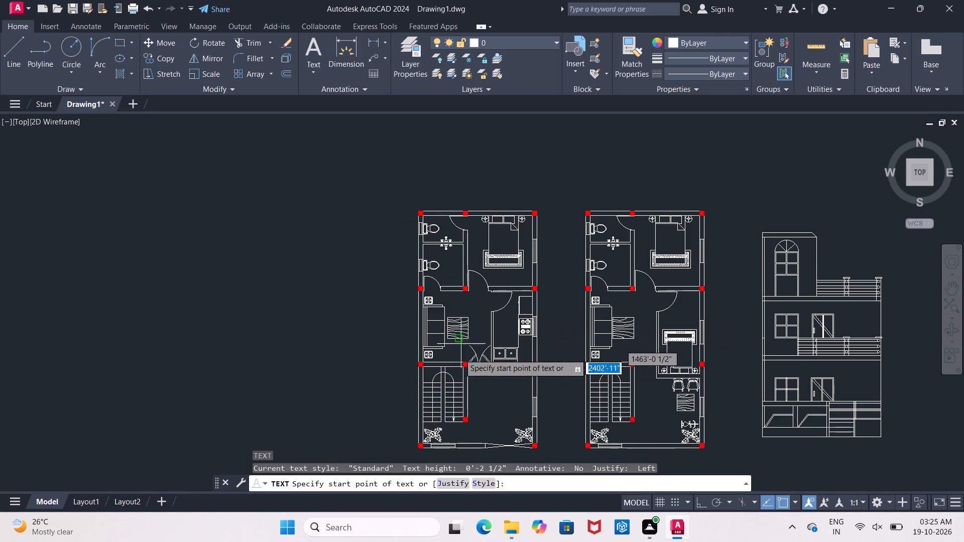
{"action": "middle_click_drag", "start_coordinate": [483, 406], "coordinate": [476, 353]}
{"action": "scroll", "coordinate": [478, 358], "scroll_direction": "up", "scroll_amount": 2}
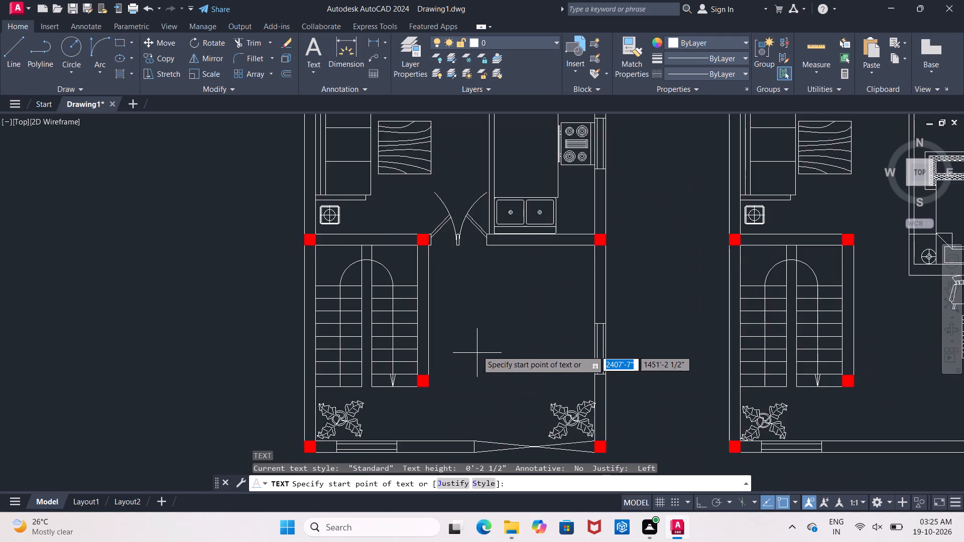
{"action": "scroll", "coordinate": [477, 349], "scroll_direction": "up", "scroll_amount": 1}
{"action": "left_click", "coordinate": [466, 287]}
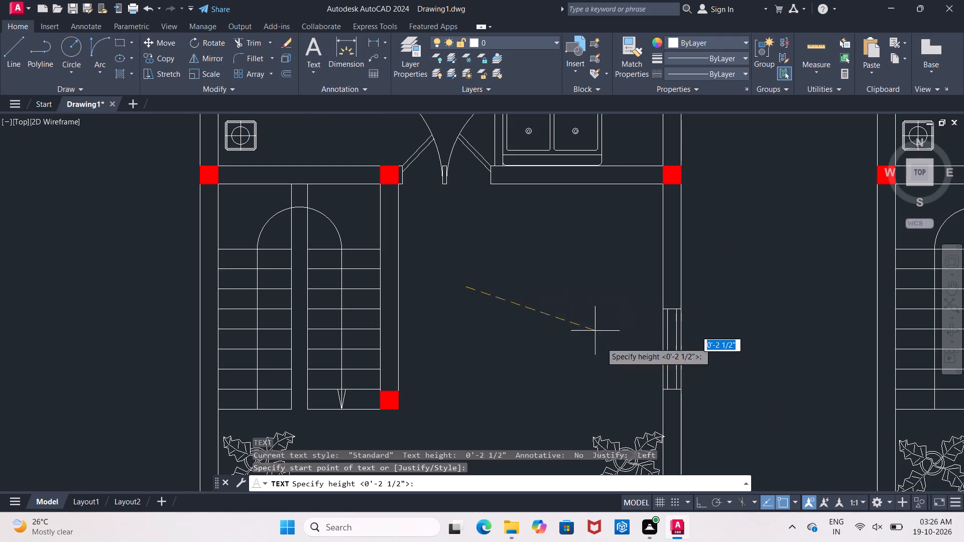
{"action": "left_click", "coordinate": [699, 501]}
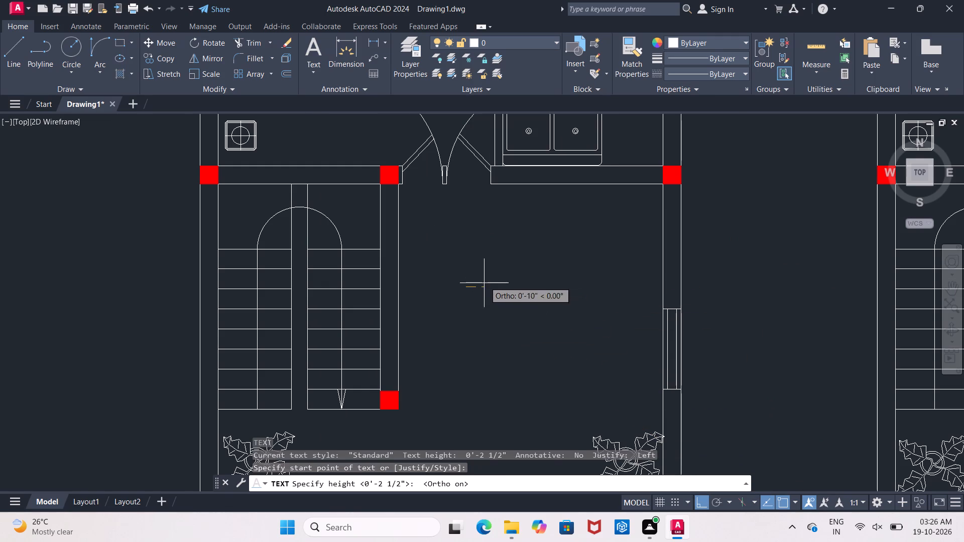
{"action": "triple_click", "coordinate": [489, 291]}
{"action": "left_click", "coordinate": [489, 291]}
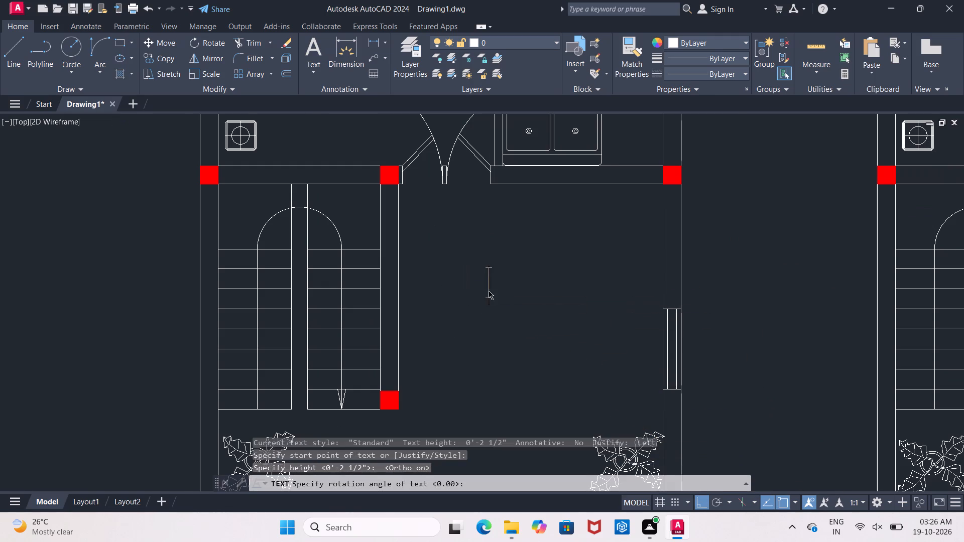
{"action": "type", "text": "po"}
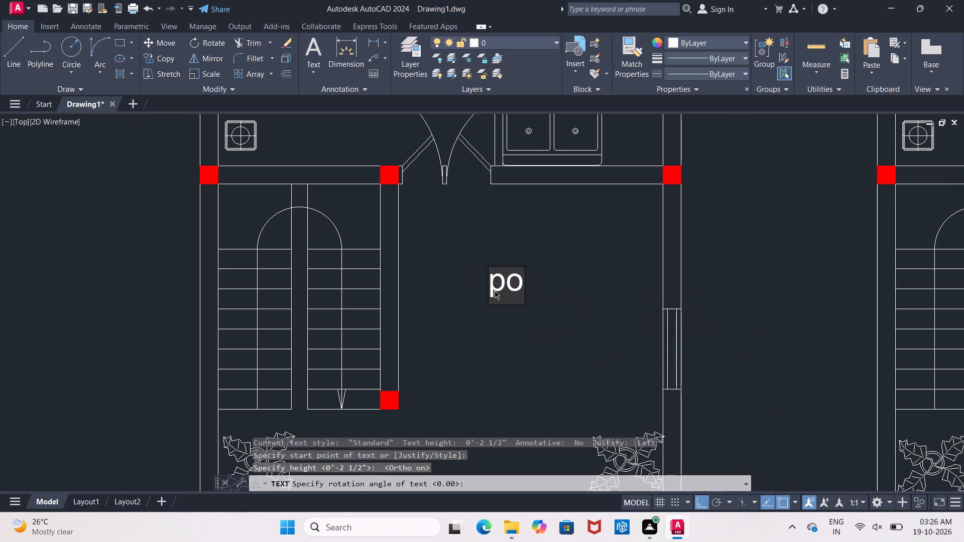
{"action": "key", "text": "BackSpace"}
{"action": "key", "text": "BackSpace"}
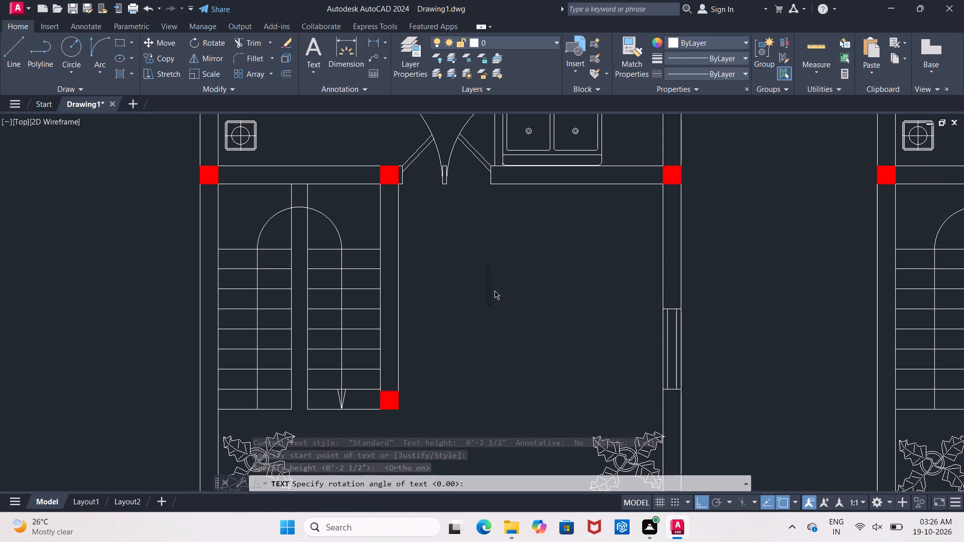
{"action": "key", "text": "p"}
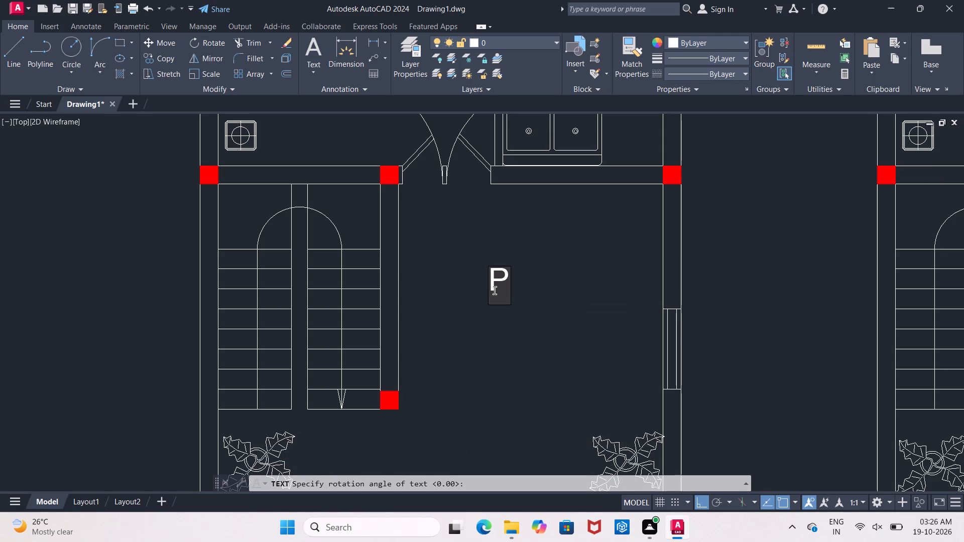
{"action": "key", "text": "o"}
{"action": "key", "text": "r"}
{"action": "key", "text": "c"}
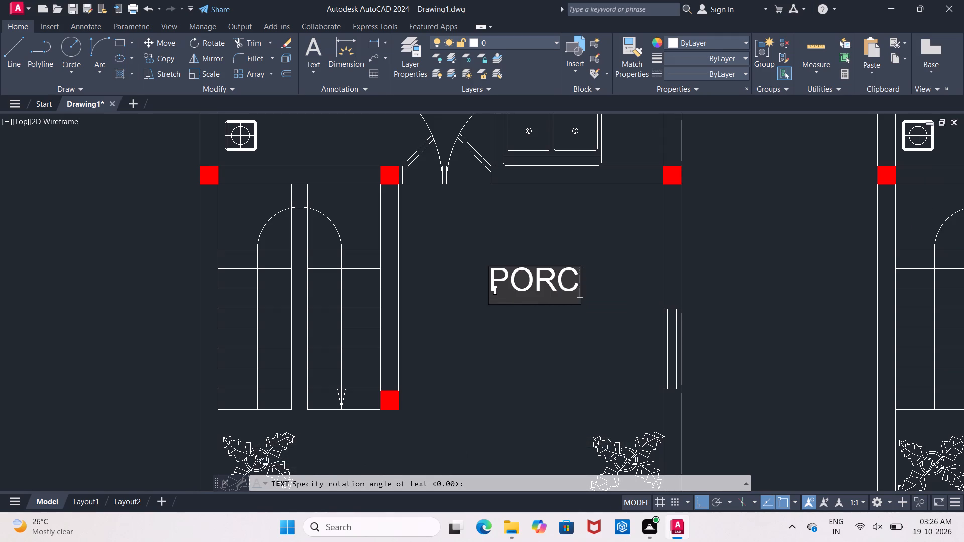
{"action": "key", "text": "h"}
{"action": "key", "text": "Return"}
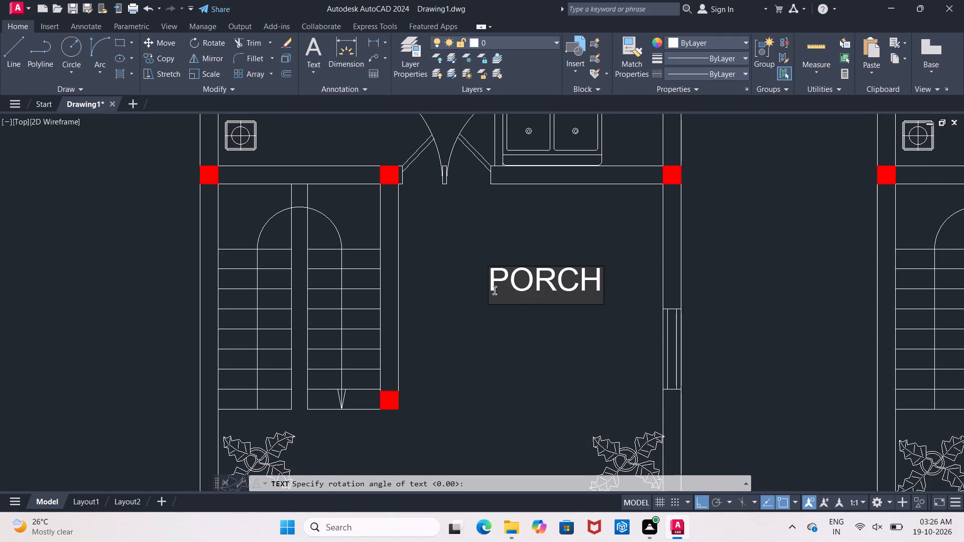
Add the size 11'X13' as a second text line under PORCH, indented by one space to centre it.
{"action": "type", "text": "11'"}
{"action": "key", "text": "x"}
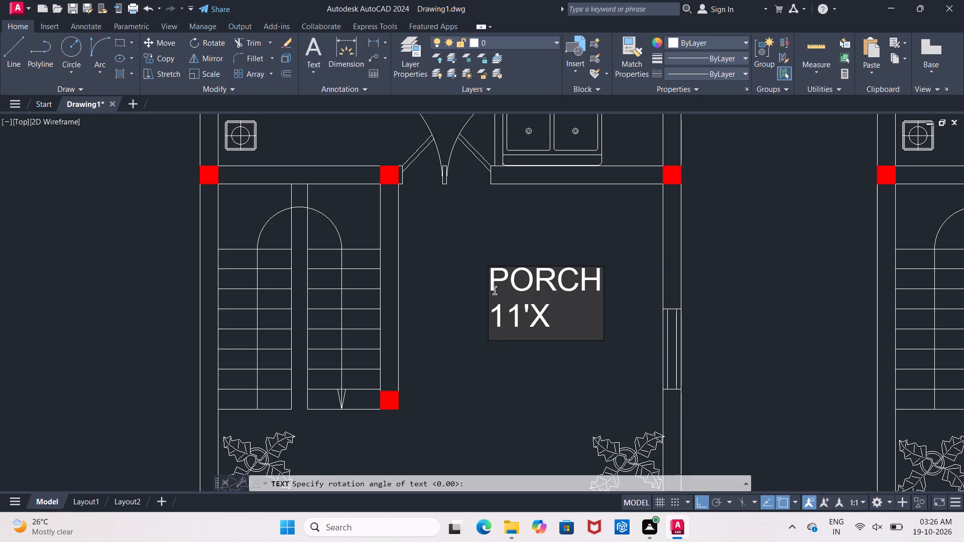
{"action": "type", "text": "13'"}
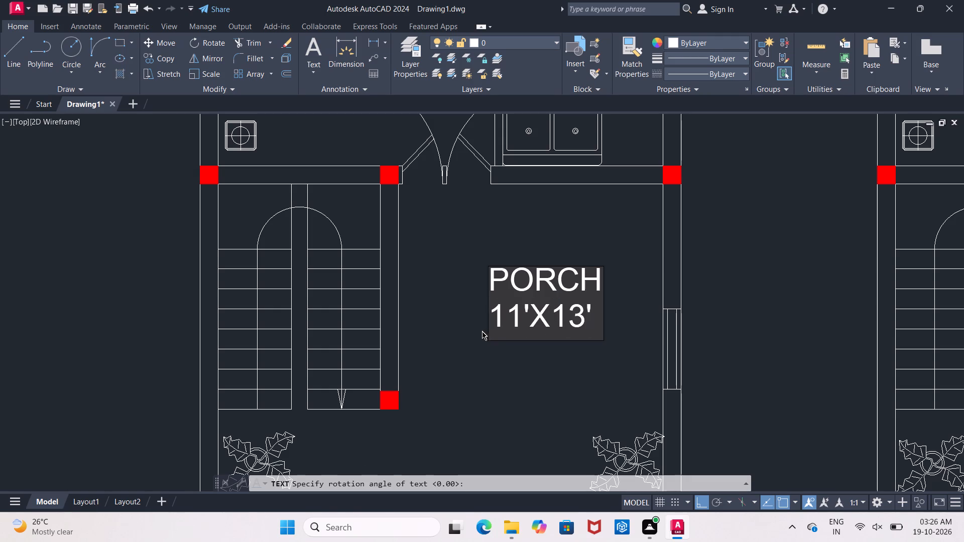
{"action": "left_click", "coordinate": [495, 323]}
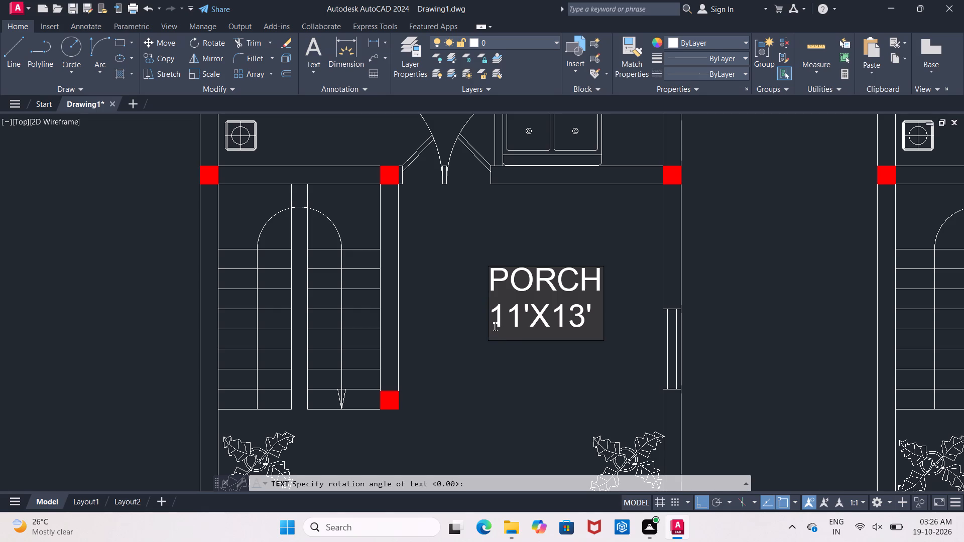
{"action": "left_click", "coordinate": [496, 327]}
{"action": "key", "text": "space"}
{"action": "left_click", "coordinate": [492, 384]}
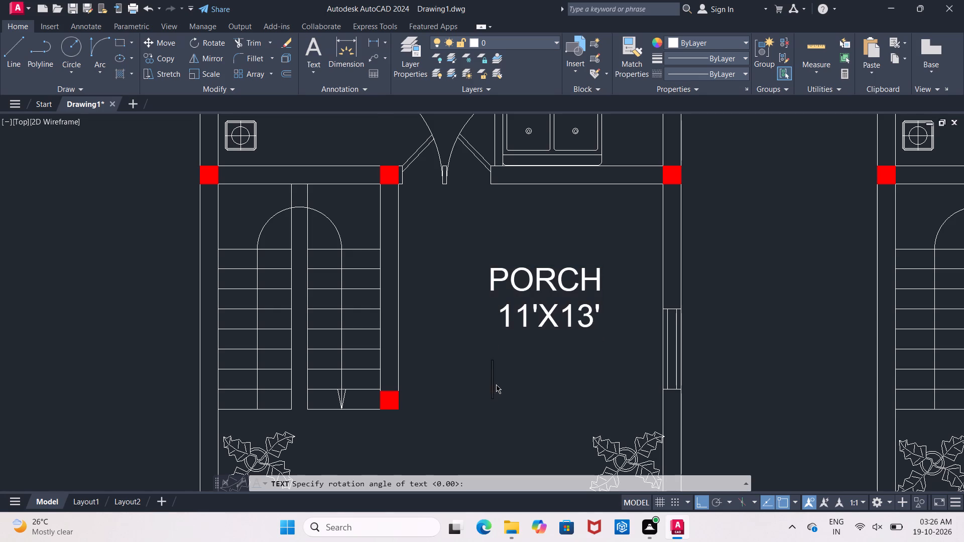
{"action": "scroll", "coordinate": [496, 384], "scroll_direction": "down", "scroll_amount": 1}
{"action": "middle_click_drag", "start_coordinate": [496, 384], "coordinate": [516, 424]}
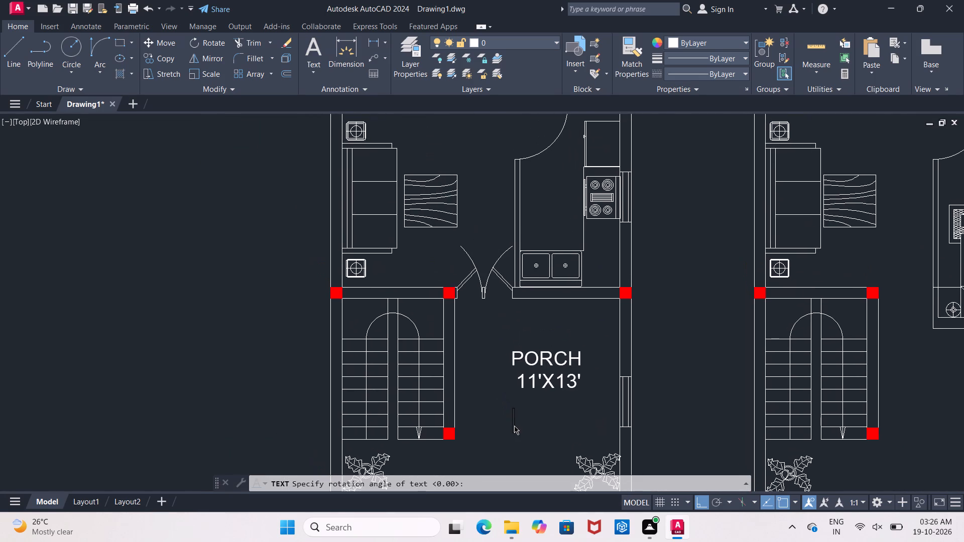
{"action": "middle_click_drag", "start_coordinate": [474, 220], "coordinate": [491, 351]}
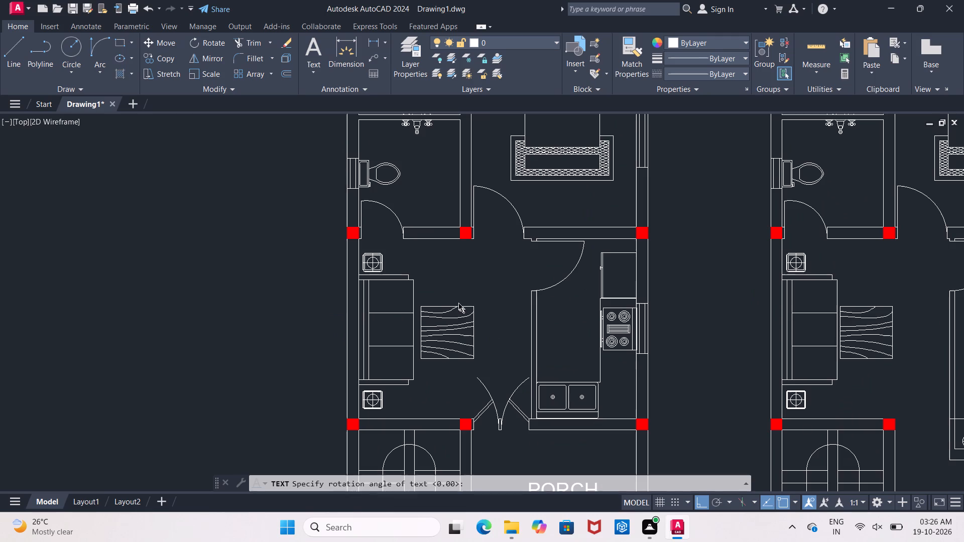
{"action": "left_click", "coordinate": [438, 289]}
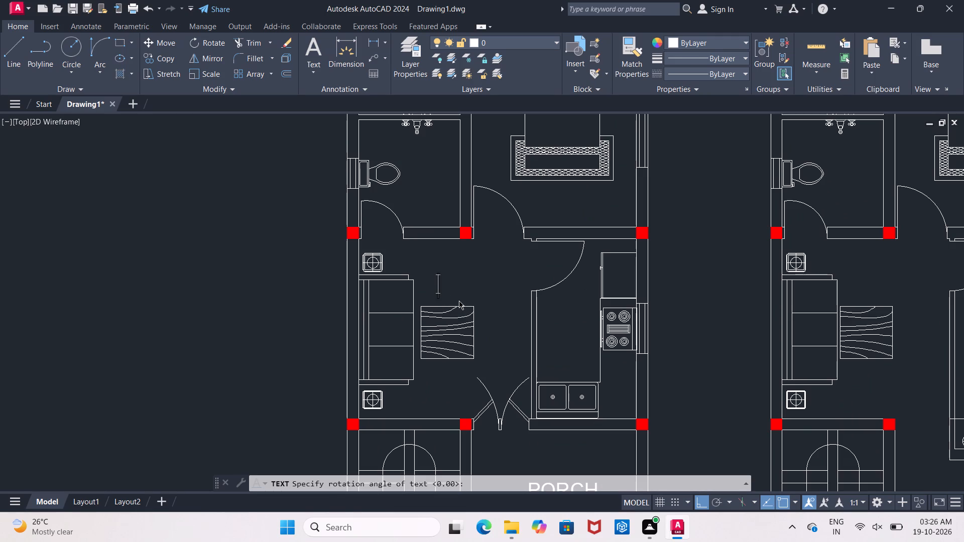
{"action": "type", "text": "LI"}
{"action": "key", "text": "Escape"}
Set the text height of both porch label lines, PORCH and 11'X13', to 9".
{"action": "scroll", "coordinate": [470, 303], "scroll_direction": "down", "scroll_amount": 2}
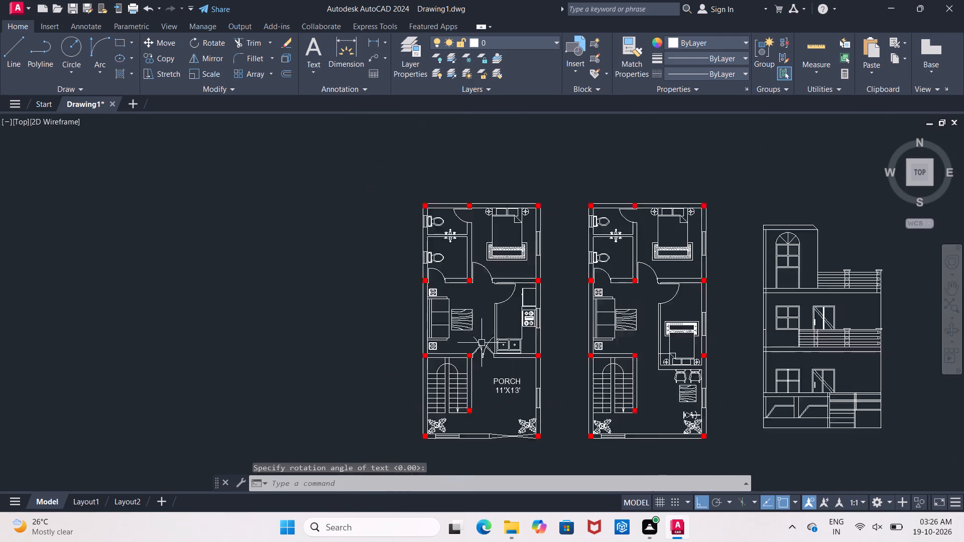
{"action": "scroll", "coordinate": [483, 345], "scroll_direction": "down", "scroll_amount": 1}
{"action": "middle_click_drag", "start_coordinate": [492, 367], "coordinate": [489, 273]}
{"action": "scroll", "coordinate": [509, 294], "scroll_direction": "up", "scroll_amount": 3}
{"action": "left_click_drag", "start_coordinate": [388, 206], "coordinate": [400, 211]}
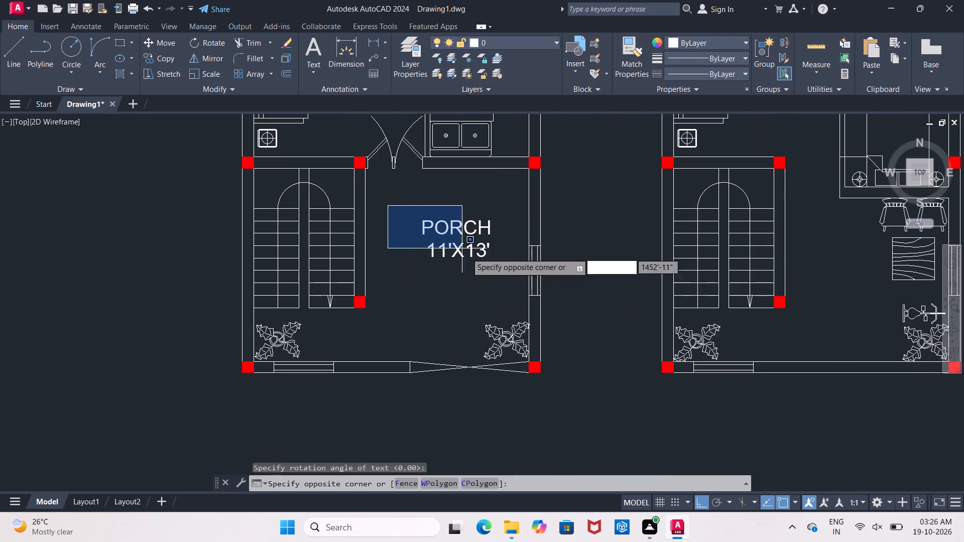
{"action": "left_click", "coordinate": [492, 275]}
{"action": "right_click", "coordinate": [447, 278]}
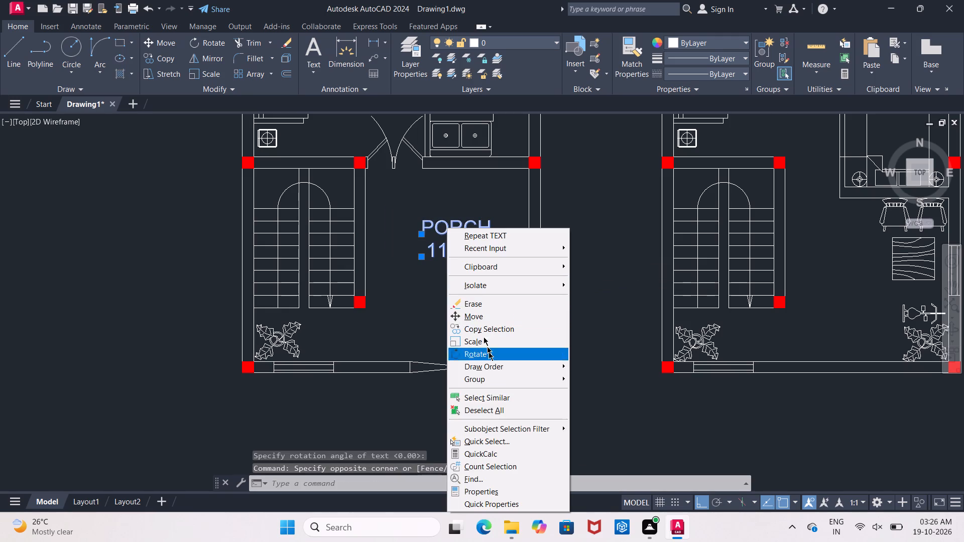
{"action": "left_click", "coordinate": [498, 485]}
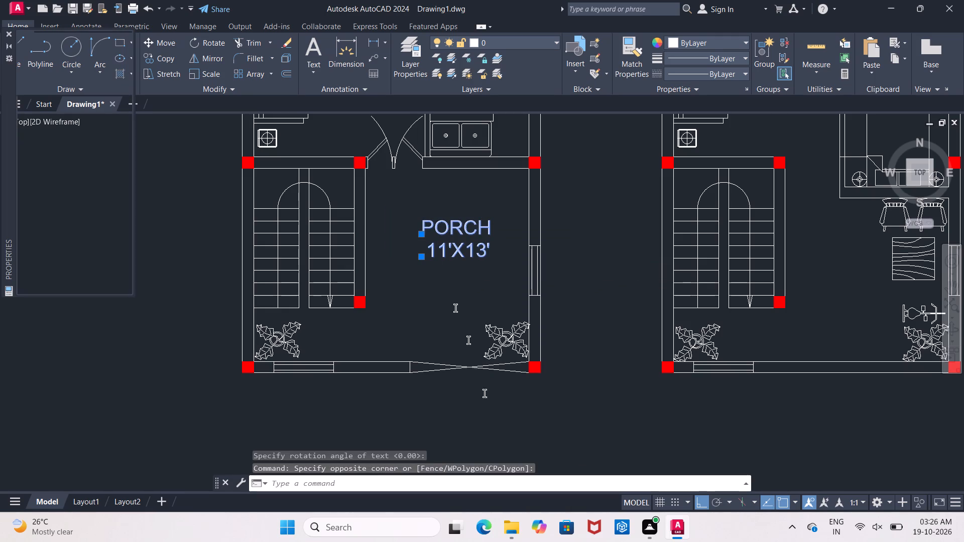
{"action": "left_click", "coordinate": [92, 295]}
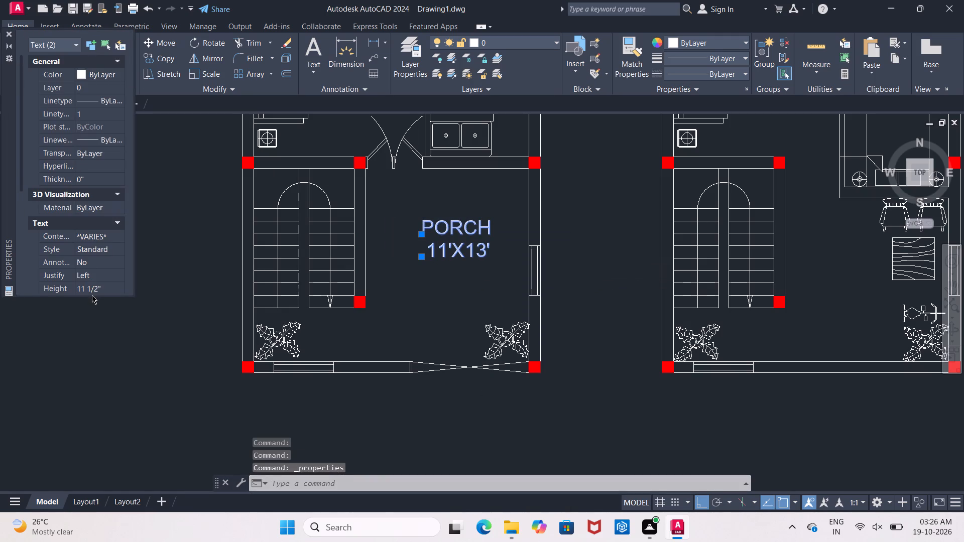
{"action": "left_click", "coordinate": [93, 289]}
{"action": "key", "text": "9"}
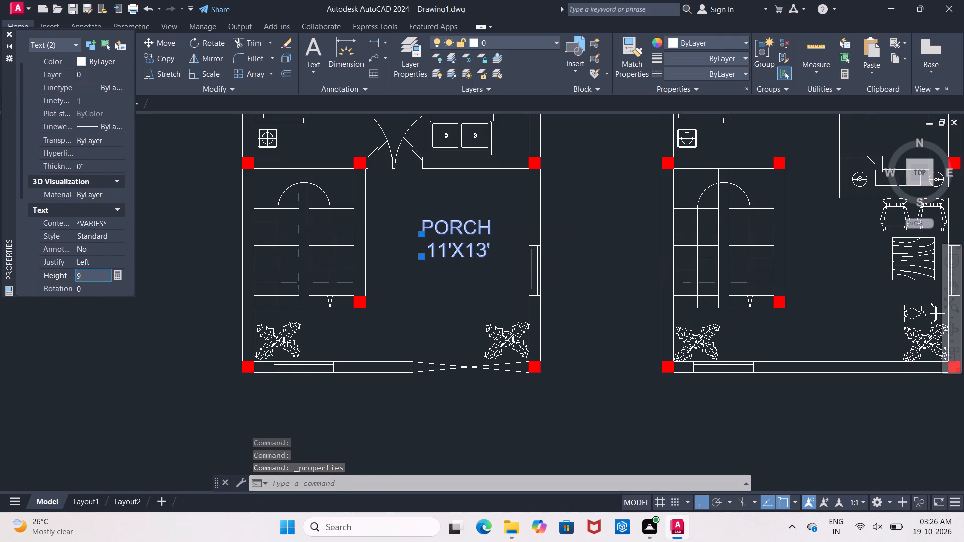
{"action": "key", "text": "shift+quotedbl"}
{"action": "key", "text": "Return"}
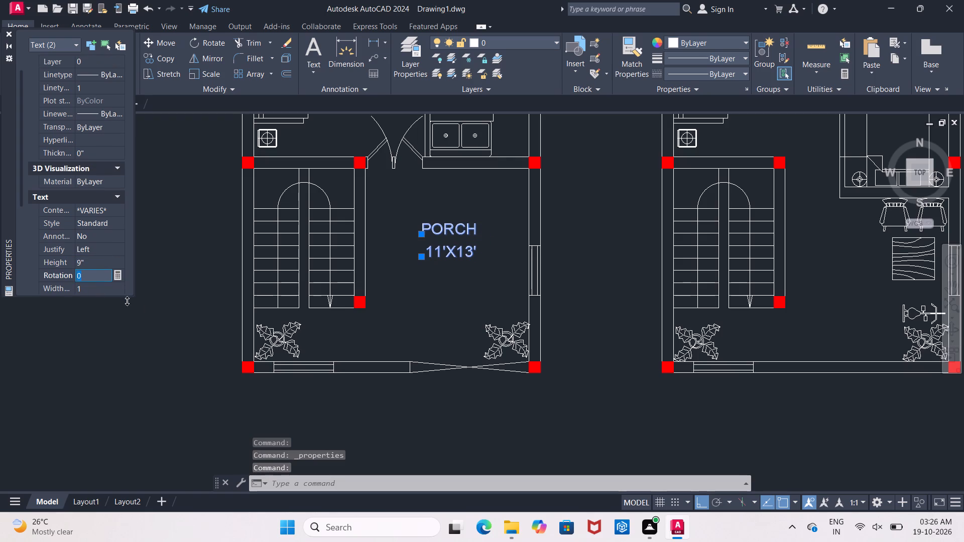
{"action": "left_click", "coordinate": [415, 300]}
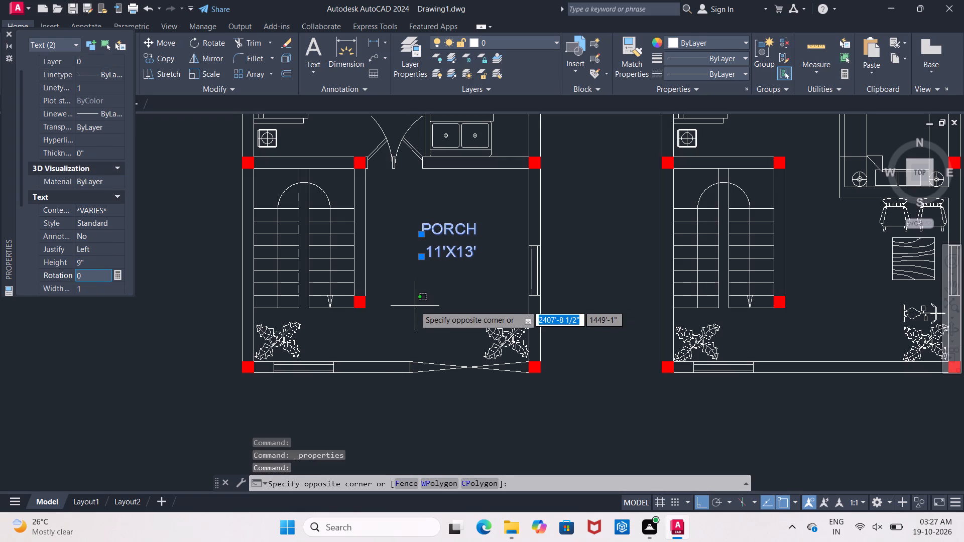
{"action": "key", "text": "Escape"}
{"action": "middle_click_drag", "start_coordinate": [430, 308], "coordinate": [436, 325]}
{"action": "key", "text": "Escape"}
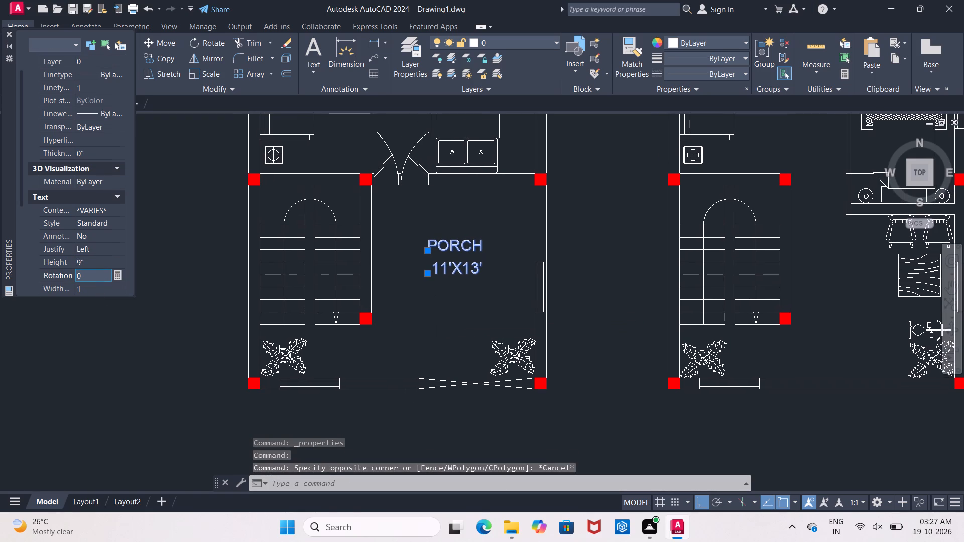
{"action": "left_click", "coordinate": [6, 36]}
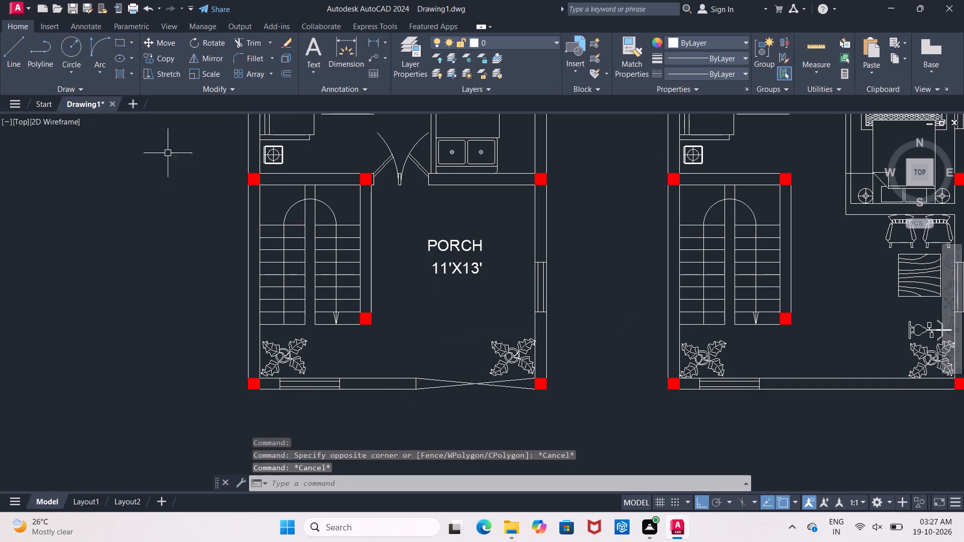
Copy the two-line porch label, with Ortho off, into the living room, bedroom, both toilets and kitchen of the same plan.
{"action": "left_click", "coordinate": [426, 226]}
{"action": "left_click", "coordinate": [496, 291]}
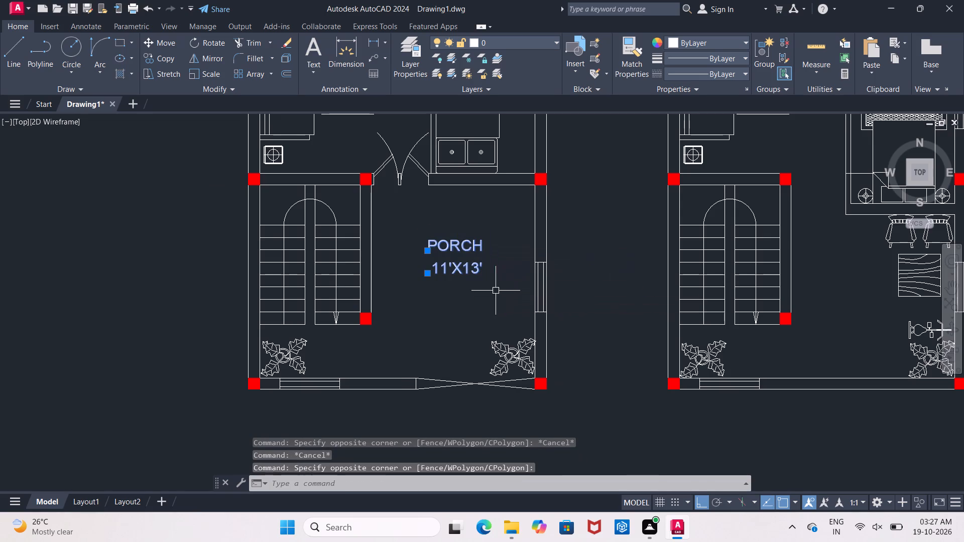
{"action": "left_click", "coordinate": [163, 57]}
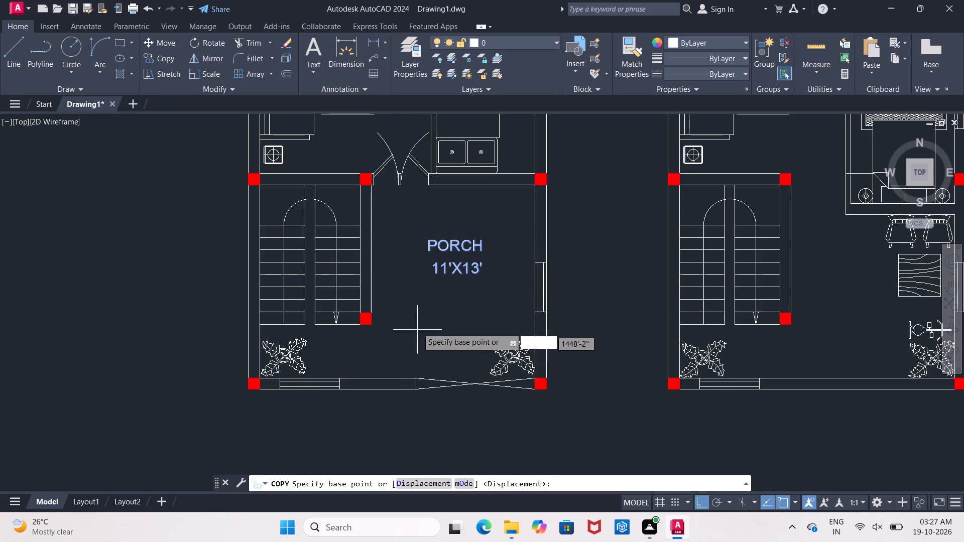
{"action": "left_click_drag", "start_coordinate": [449, 260], "coordinate": [451, 282]}
{"action": "middle_click_drag", "start_coordinate": [413, 285], "coordinate": [433, 486]}
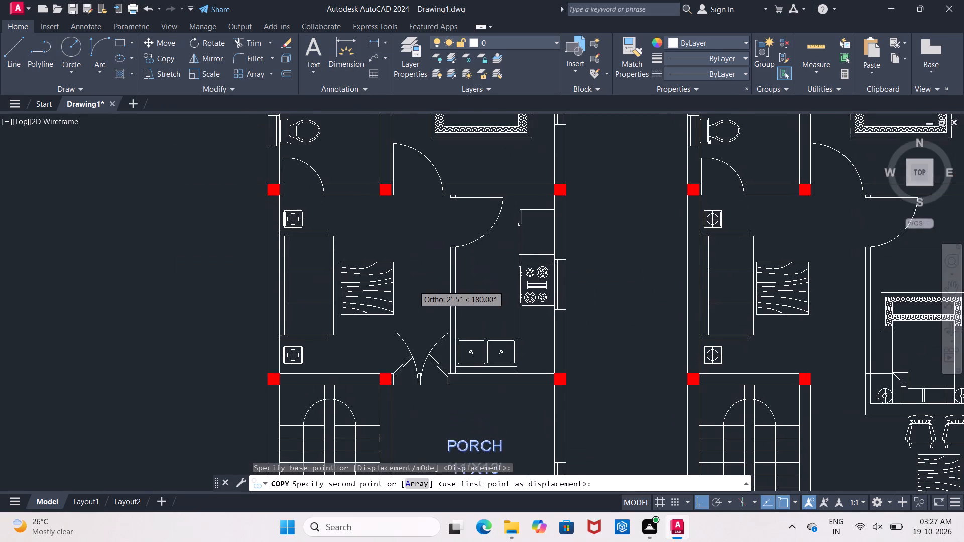
{"action": "middle_click_drag", "start_coordinate": [433, 486], "coordinate": [433, 486]}
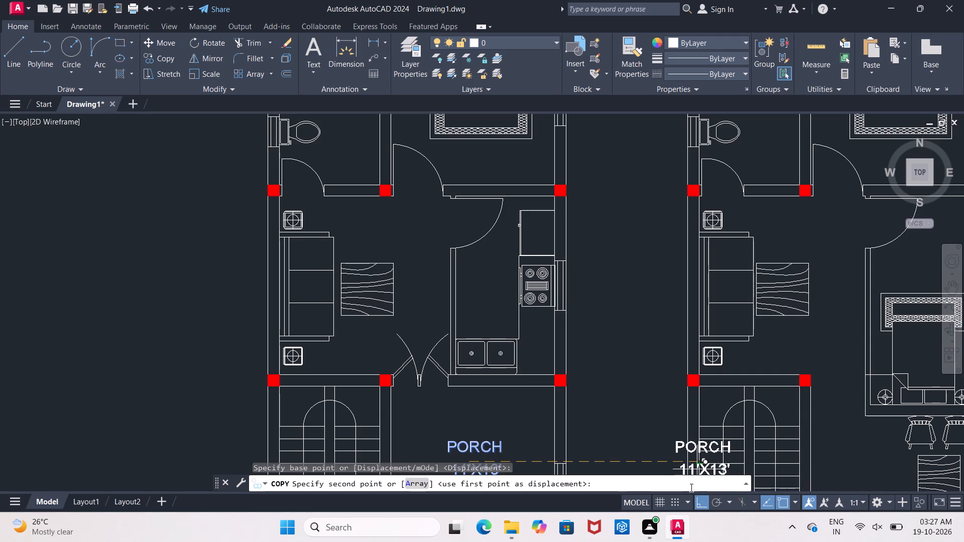
{"action": "left_click", "coordinate": [696, 500]}
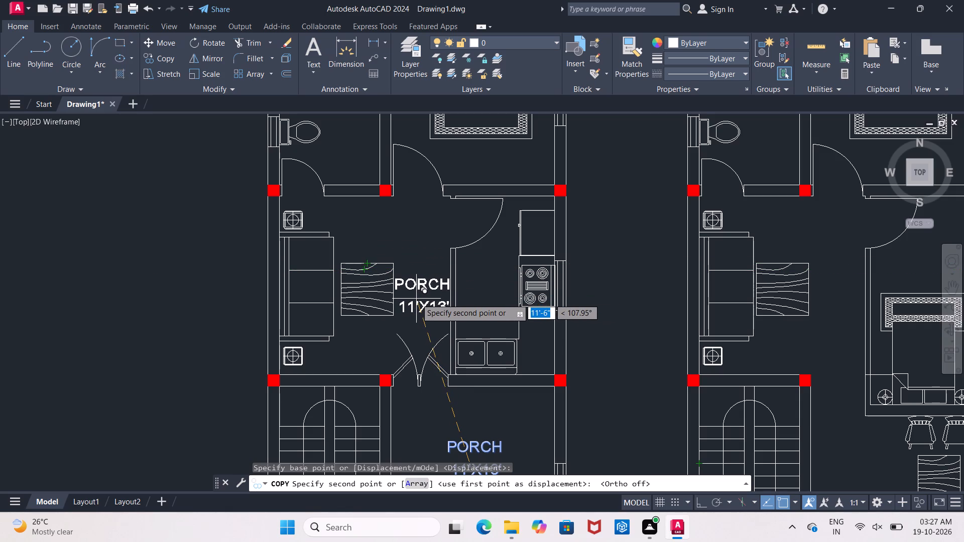
{"action": "left_click", "coordinate": [374, 245]}
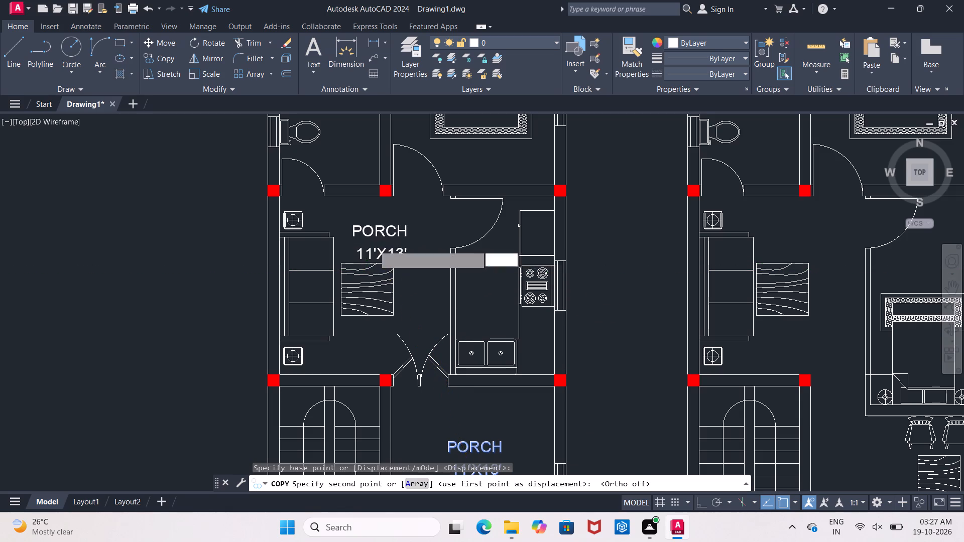
{"action": "middle_click_drag", "start_coordinate": [403, 237], "coordinate": [395, 392]}
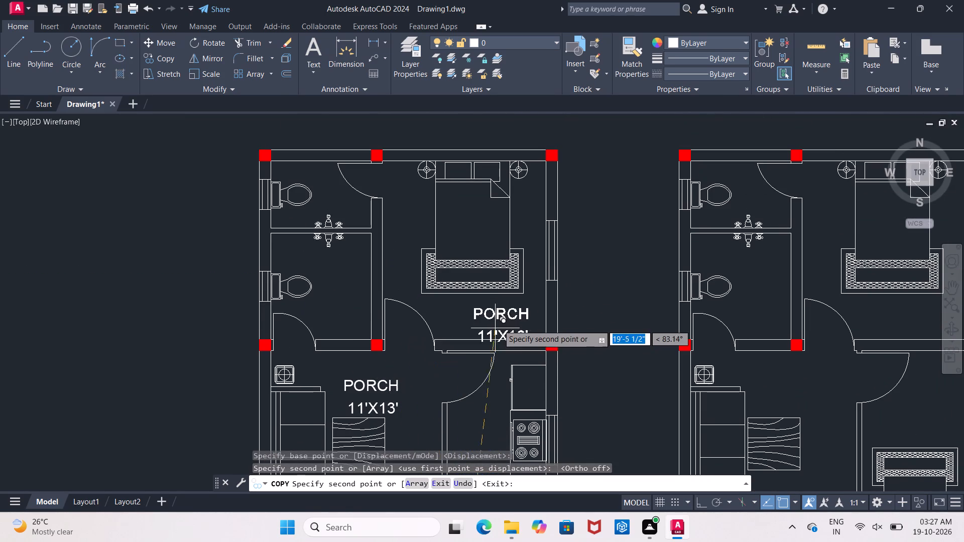
{"action": "left_click", "coordinate": [469, 318]}
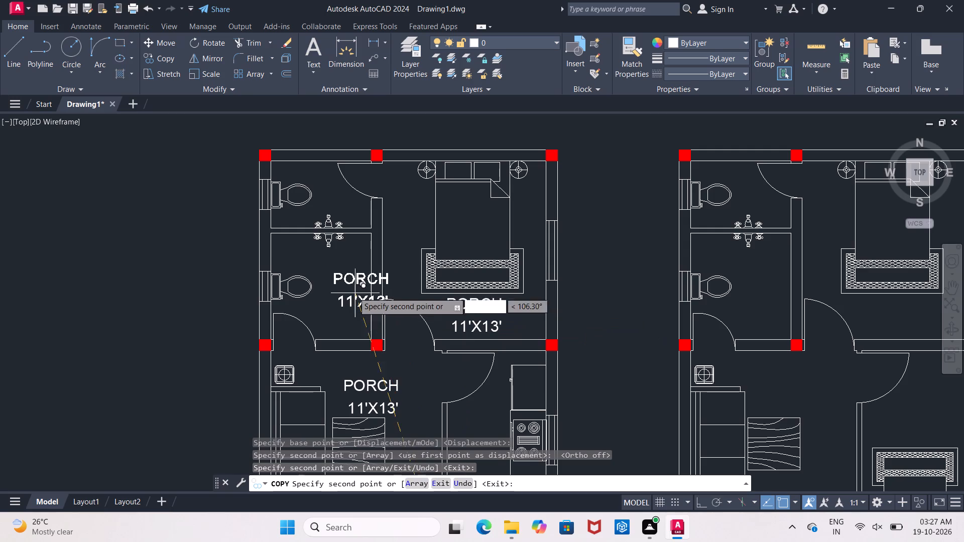
{"action": "left_click", "coordinate": [338, 286]}
{"action": "left_click", "coordinate": [325, 201]}
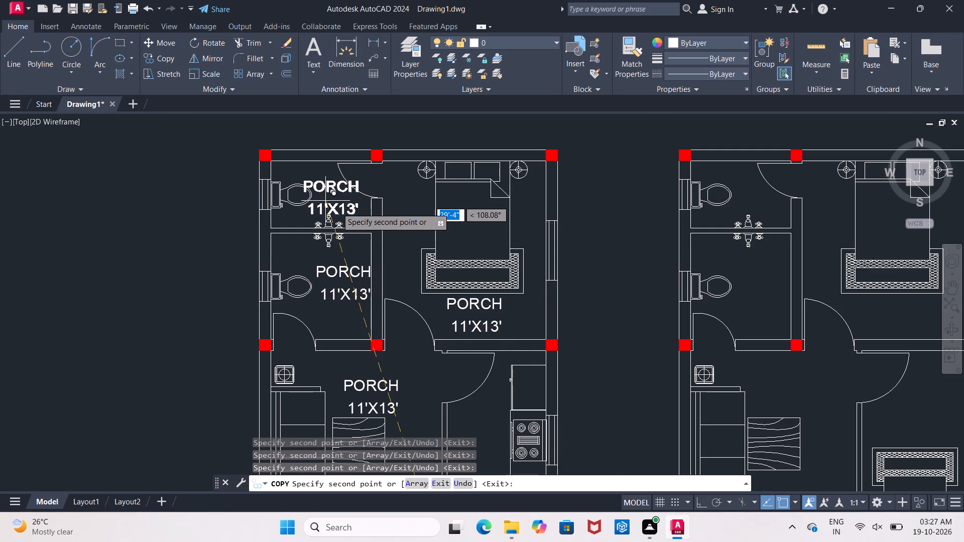
{"action": "middle_click_drag", "start_coordinate": [495, 400], "coordinate": [479, 198]}
{"action": "left_click", "coordinate": [456, 239]}
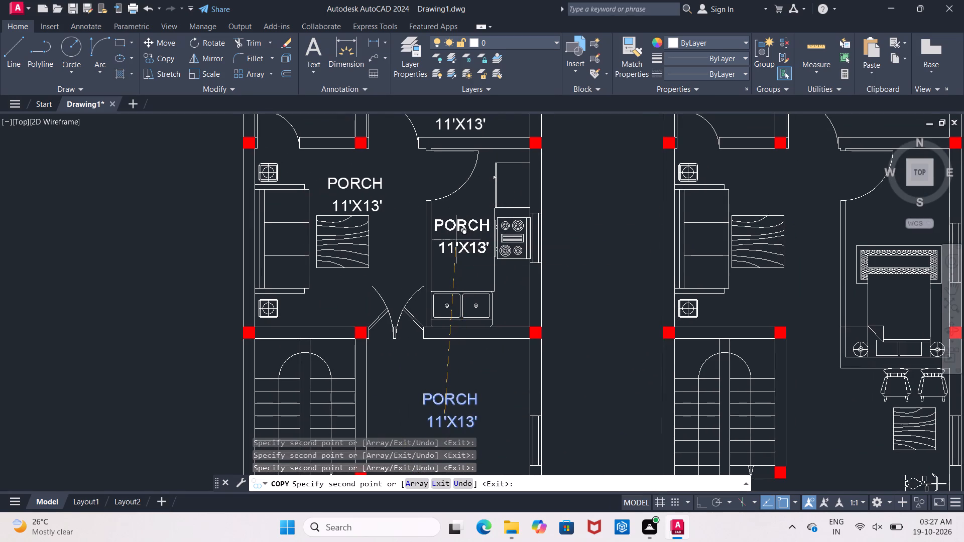
Copy the porch label into the second plan's front seating area, lower bedroom, living room, both toilets and upper bedroom.
{"action": "middle_click_drag", "start_coordinate": [634, 320], "coordinate": [400, 204]}
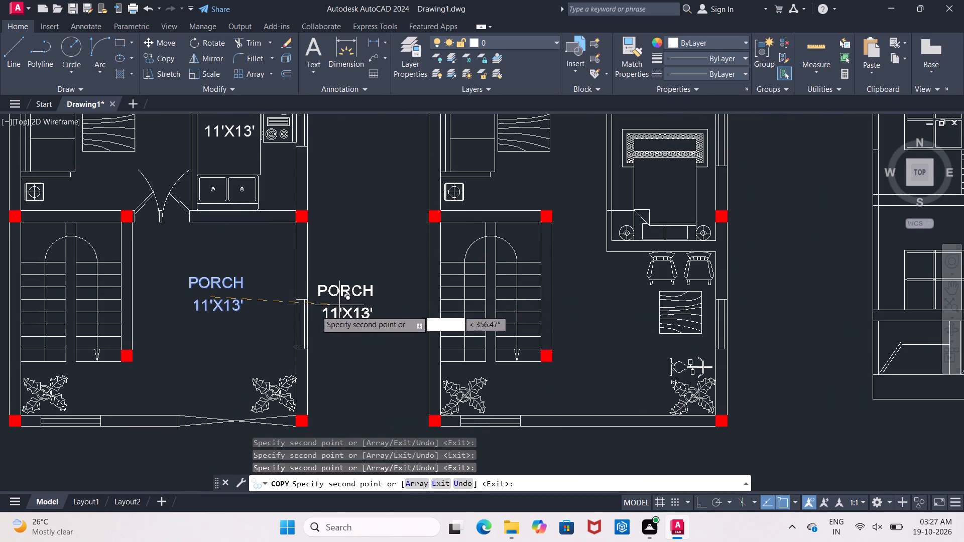
{"action": "left_click_drag", "start_coordinate": [604, 322], "coordinate": [605, 329]}
{"action": "middle_click_drag", "start_coordinate": [593, 254], "coordinate": [576, 320]}
{"action": "scroll", "coordinate": [576, 320], "scroll_direction": "down", "scroll_amount": 1}
{"action": "middle_click_drag", "start_coordinate": [576, 320], "coordinate": [563, 374]}
{"action": "scroll", "coordinate": [610, 286], "scroll_direction": "up", "scroll_amount": 1}
{"action": "left_click", "coordinate": [605, 276]}
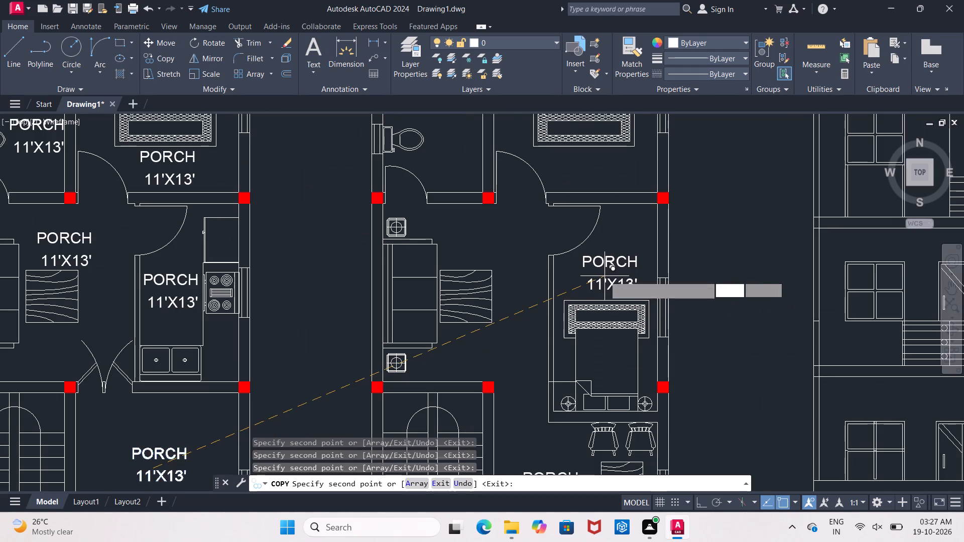
{"action": "left_click", "coordinate": [468, 252]}
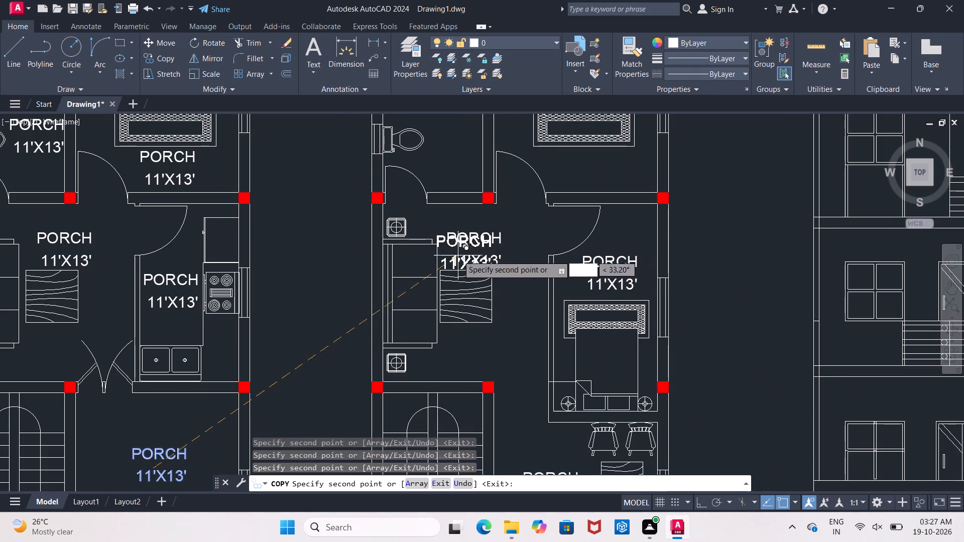
{"action": "middle_click_drag", "start_coordinate": [459, 265], "coordinate": [475, 419]}
{"action": "left_click", "coordinate": [462, 295]}
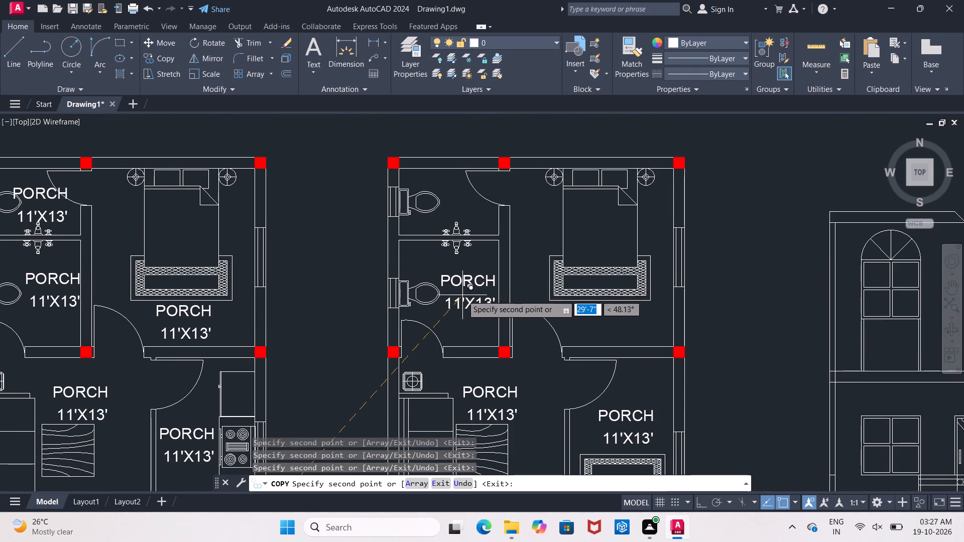
{"action": "left_click", "coordinate": [448, 201]}
{"action": "left_click", "coordinate": [577, 236]}
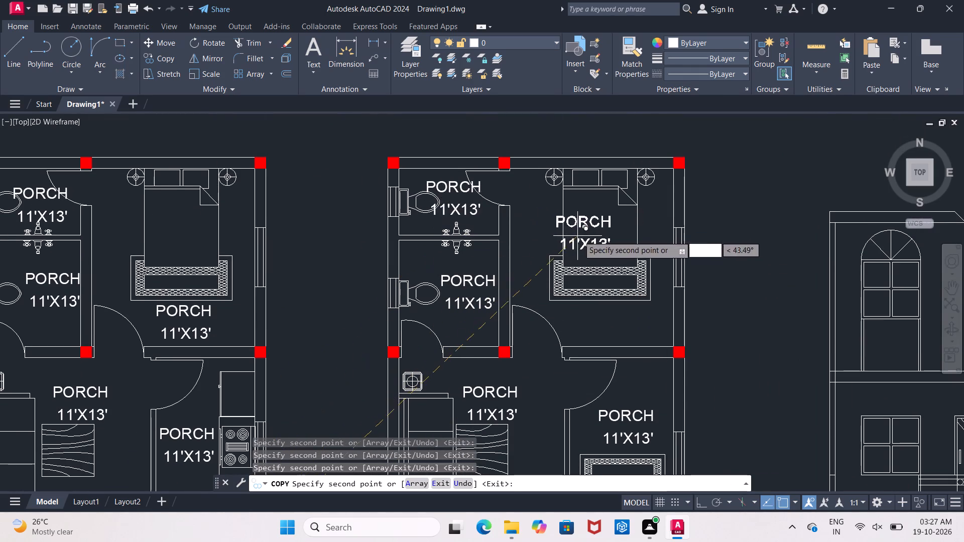
{"action": "key", "text": "Escape"}
{"action": "scroll", "coordinate": [591, 246], "scroll_direction": "down", "scroll_amount": 2}
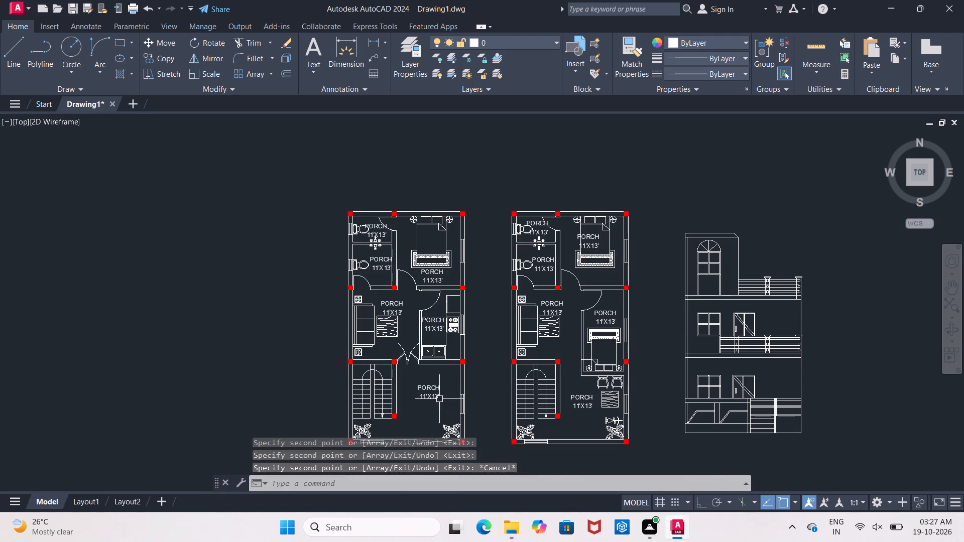
Change the name line of the copied porch label in the first plan's kitchen to KITCHEN.
{"action": "scroll", "coordinate": [434, 353], "scroll_direction": "up", "scroll_amount": 4}
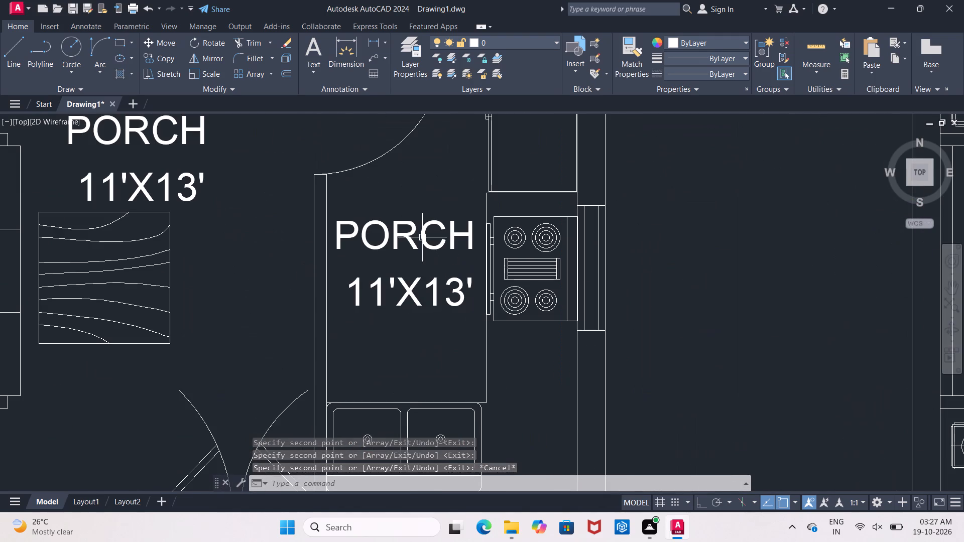
{"action": "left_click", "coordinate": [419, 232]}
{"action": "right_click", "coordinate": [419, 232]}
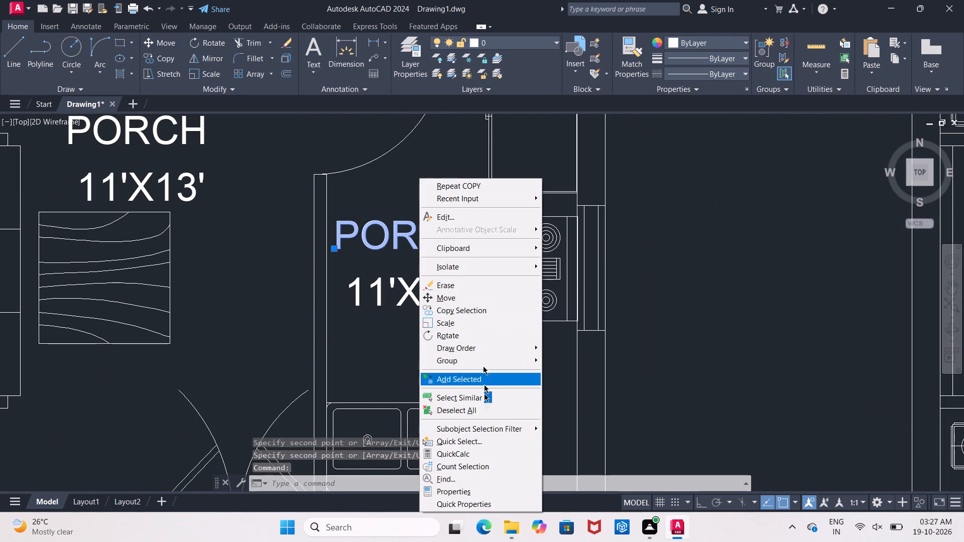
{"action": "left_click", "coordinate": [476, 489]}
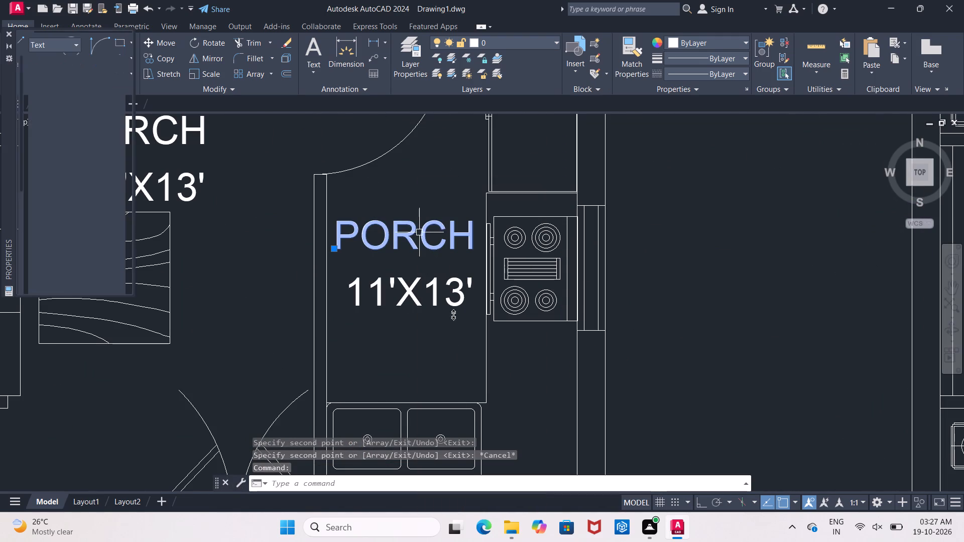
{"action": "right_click", "coordinate": [457, 244]}
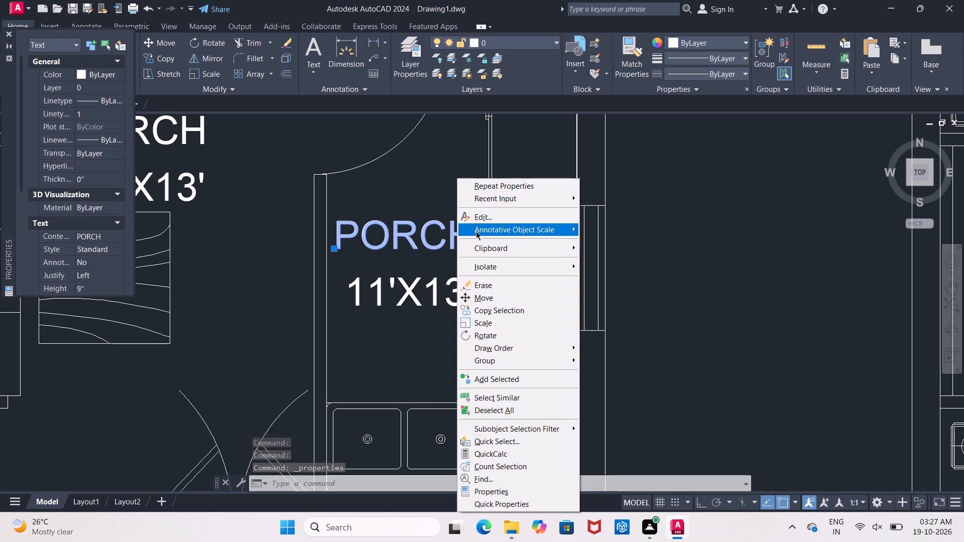
{"action": "left_click", "coordinate": [477, 223]}
{"action": "left_click", "coordinate": [477, 219]}
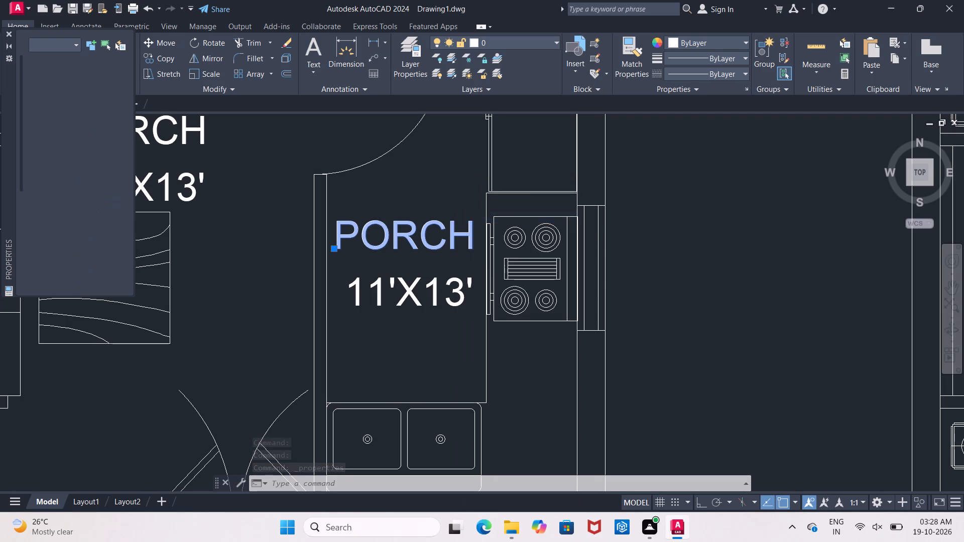
{"action": "left_click", "coordinate": [11, 35]}
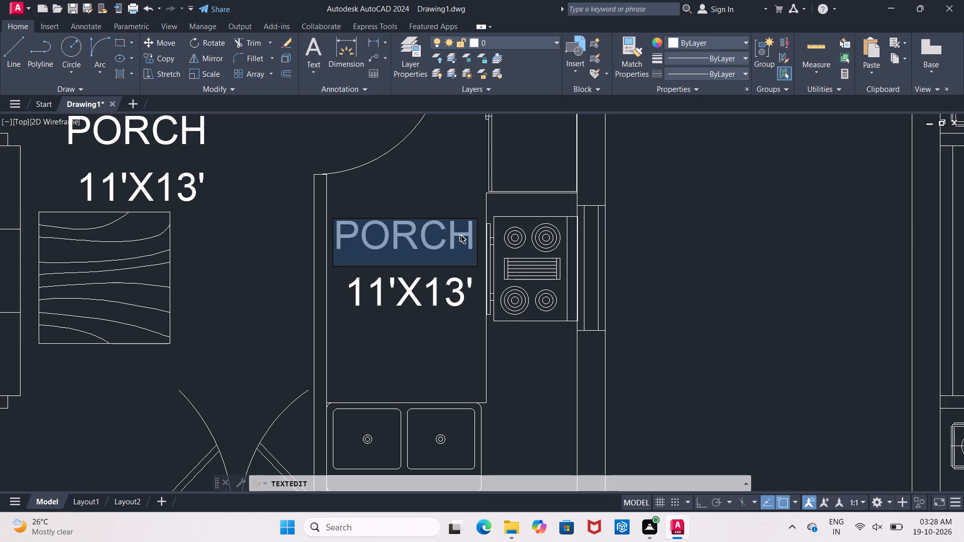
{"action": "left_click", "coordinate": [465, 236]}
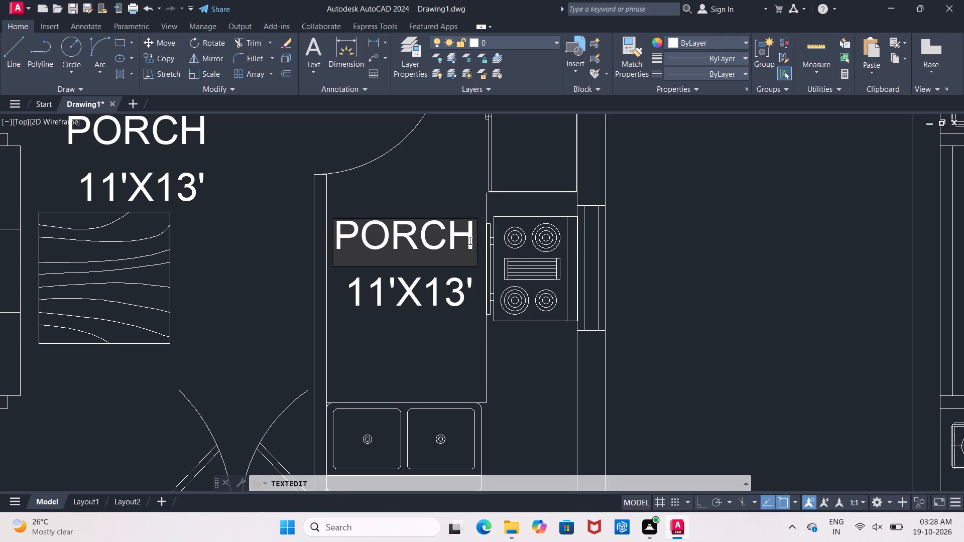
{"action": "key", "text": "BackSpace"}
{"action": "key", "text": "BackSpace"}
{"action": "key", "text": "BackSpace"}
{"action": "key", "text": "BackSpace"}
{"action": "key", "text": "BackSpace"}
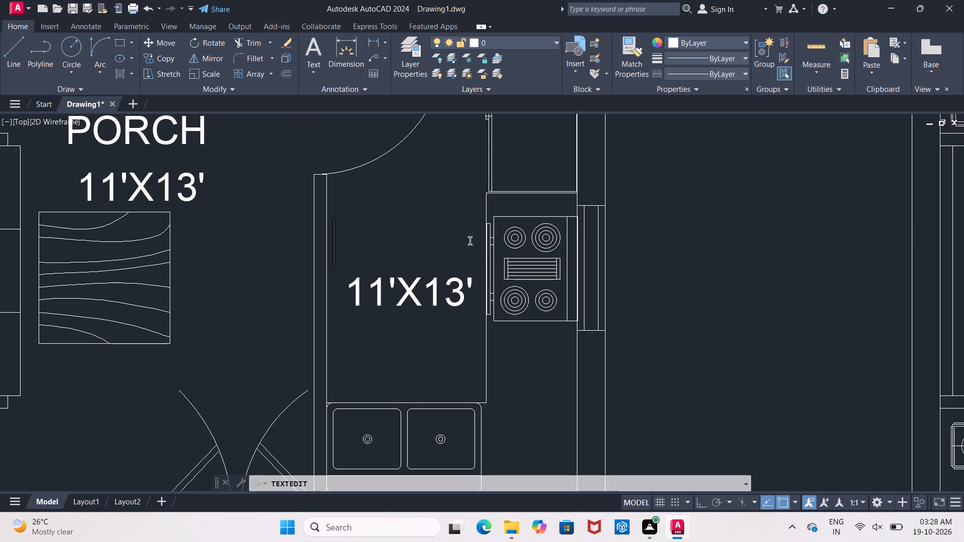
{"action": "type", "text": "KI"}
{"action": "type", "text": "TCHEN"}
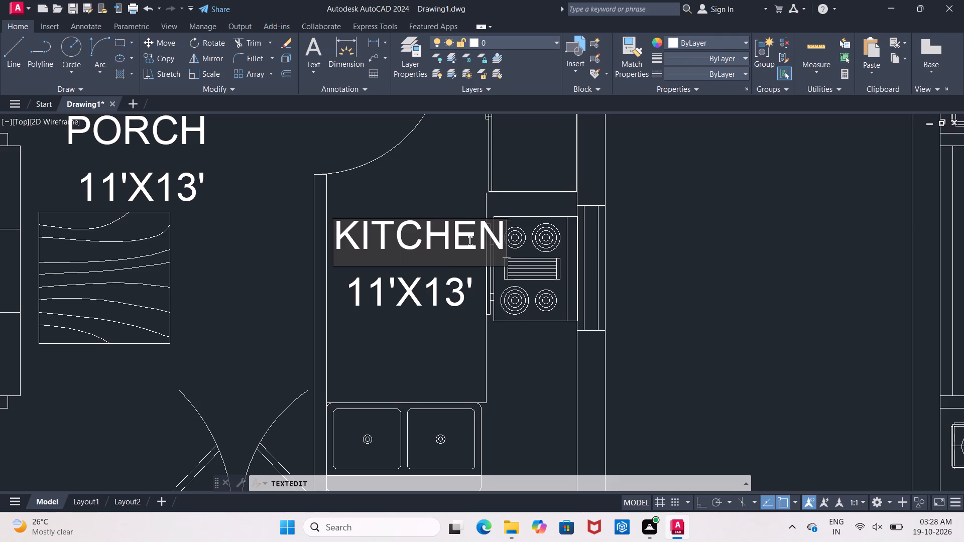
{"action": "left_click", "coordinate": [445, 331]}
{"action": "key", "text": "Escape"}
Change the size line under KITCHEN to 6'8"X12'.
{"action": "left_click", "coordinate": [399, 295]}
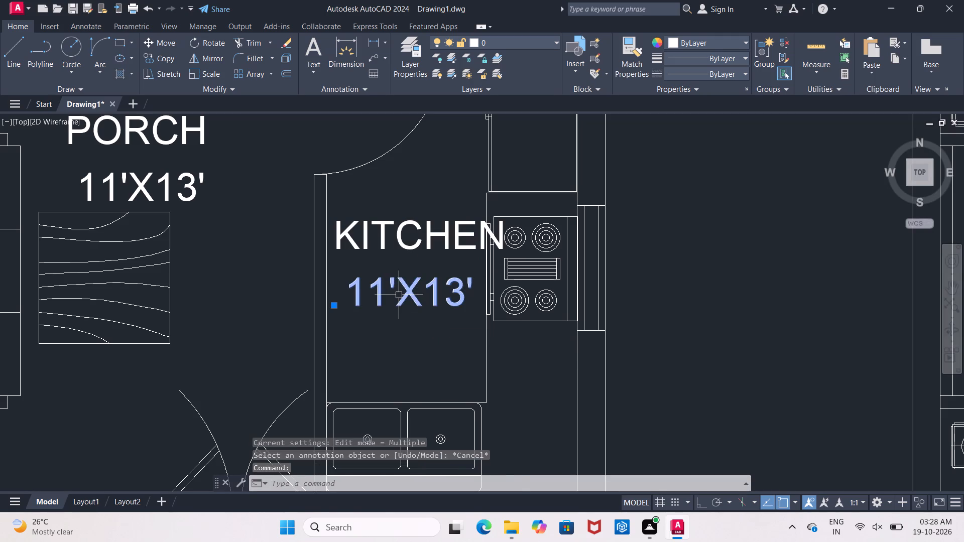
{"action": "right_click", "coordinate": [399, 295]}
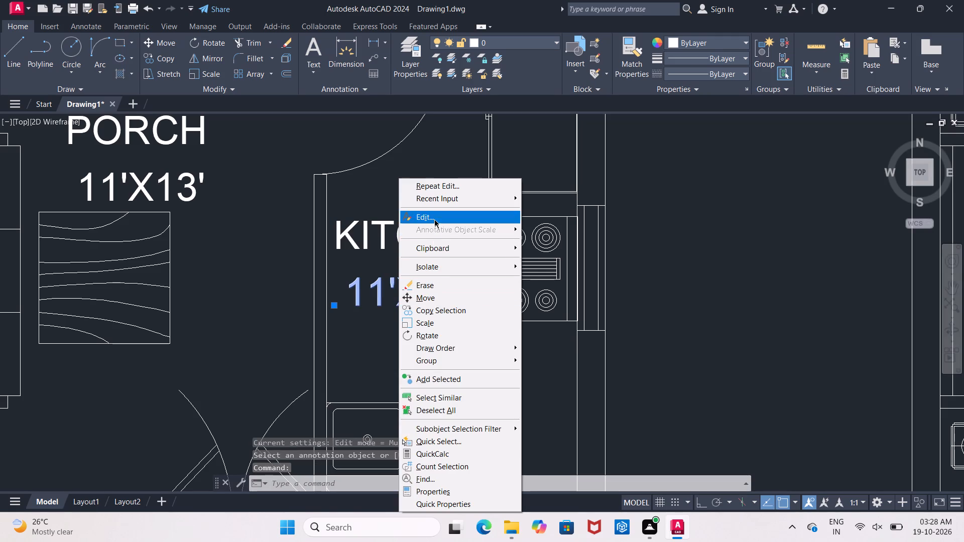
{"action": "left_click", "coordinate": [434, 218]}
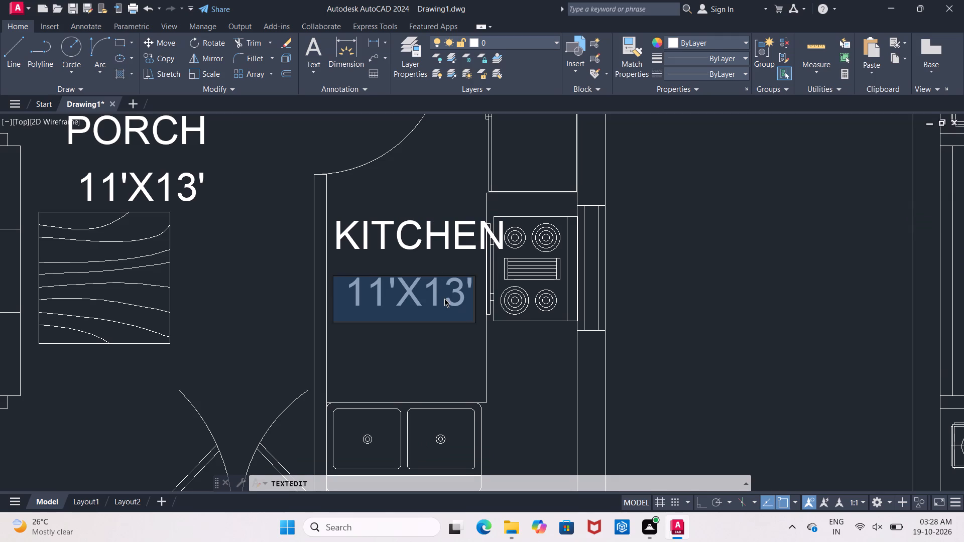
{"action": "right_click", "coordinate": [412, 299]}
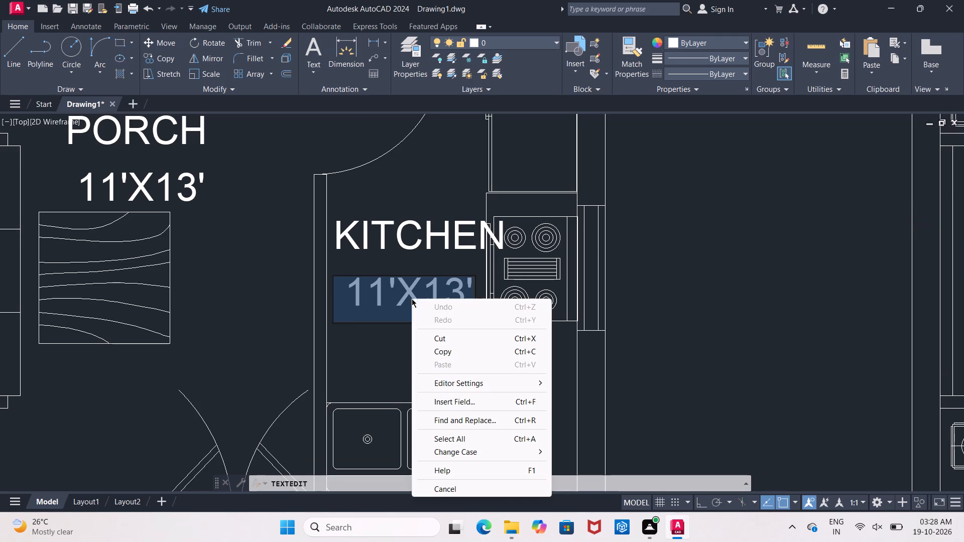
{"action": "left_click", "coordinate": [409, 280]}
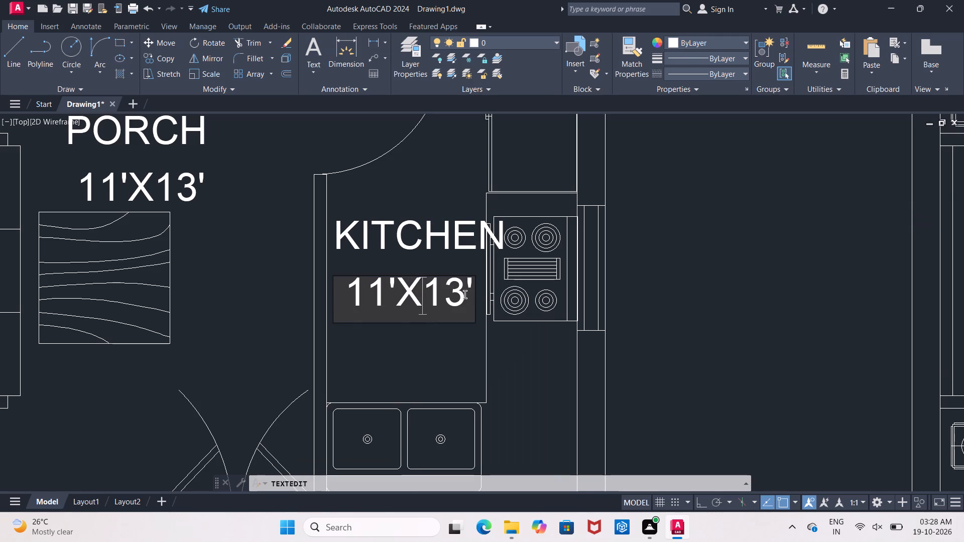
{"action": "left_click", "coordinate": [465, 295]}
{"action": "key", "text": "BackSpace"}
{"action": "key", "text": "2"}
{"action": "key", "text": "Left"}
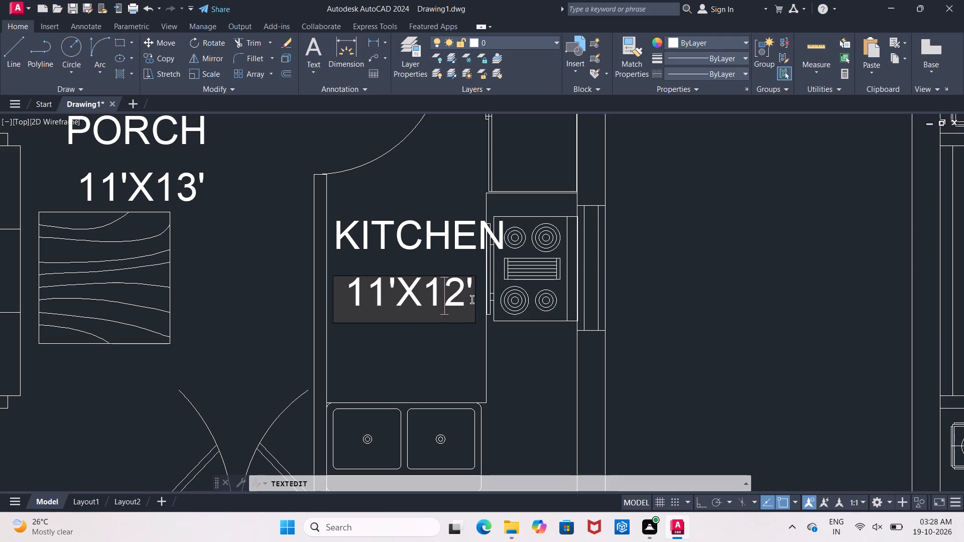
{"action": "key", "text": "Left"}
{"action": "key", "text": "Left"}
{"action": "key", "text": "Left"}
{"action": "key", "text": "BackSpace"}
{"action": "key", "text": "BackSpace"}
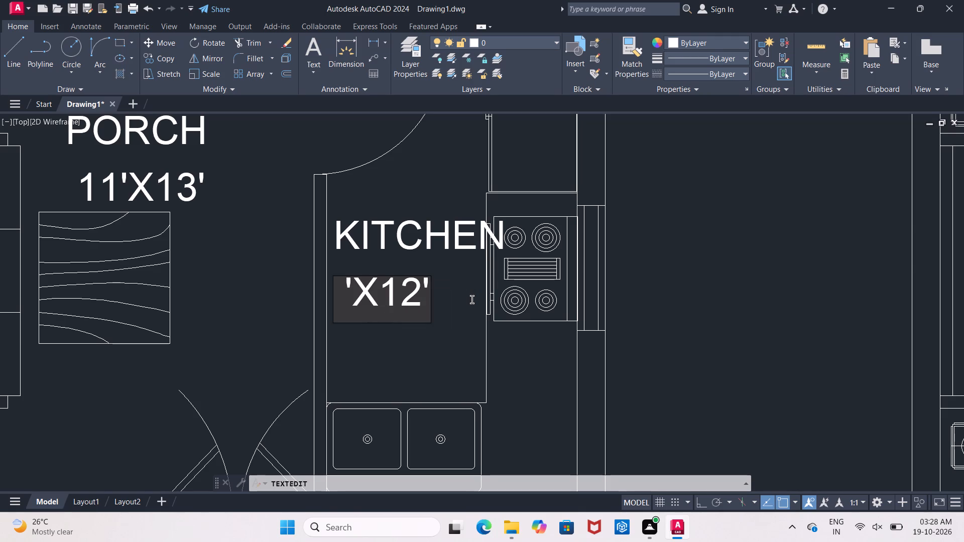
{"action": "key", "text": "6"}
{"action": "key", "text": "Right"}
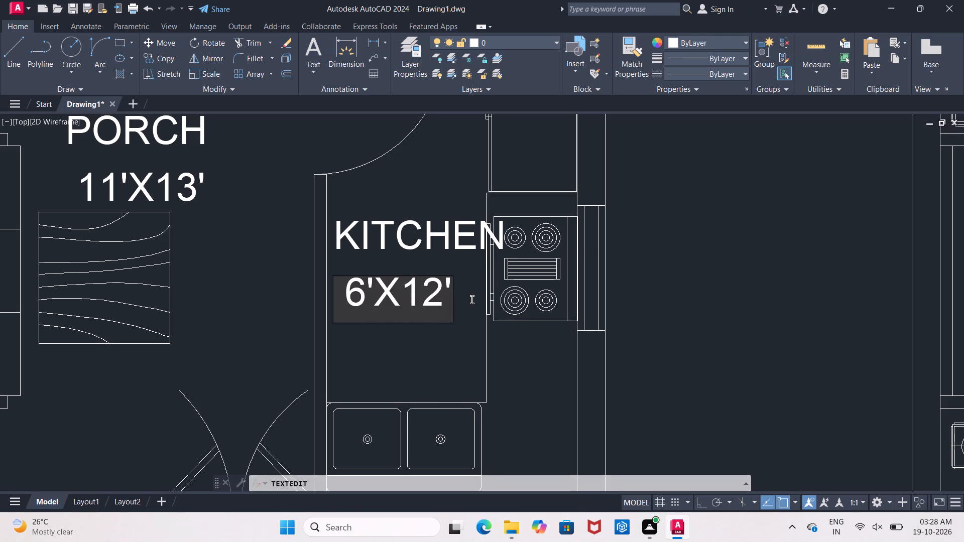
{"action": "type", "text": "8\""}
{"action": "left_click", "coordinate": [420, 374]}
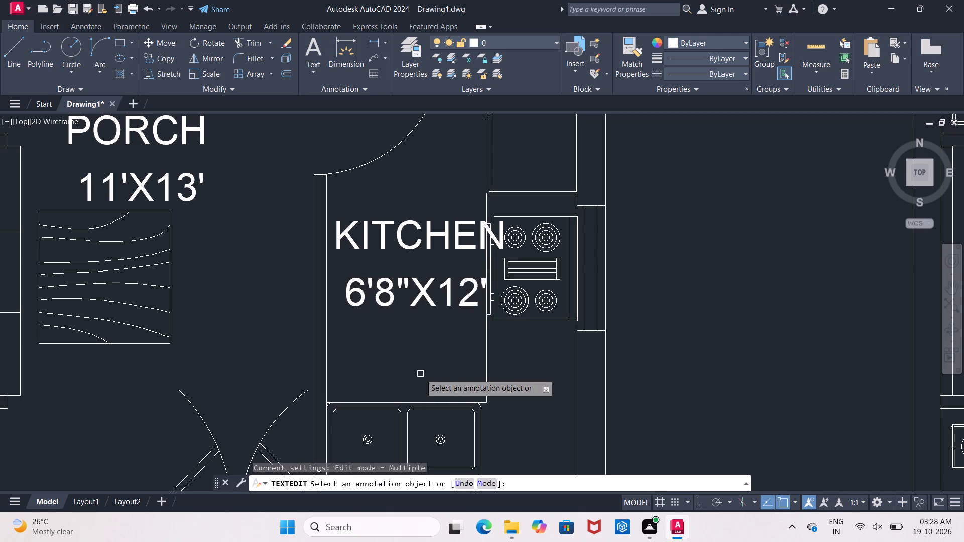
{"action": "key", "text": "Escape"}
Scale both kitchen label lines down slightly, from a base point at the start of the size line, to fit beside the counter.
{"action": "left_click", "coordinate": [422, 232]}
{"action": "key", "text": "Escape"}
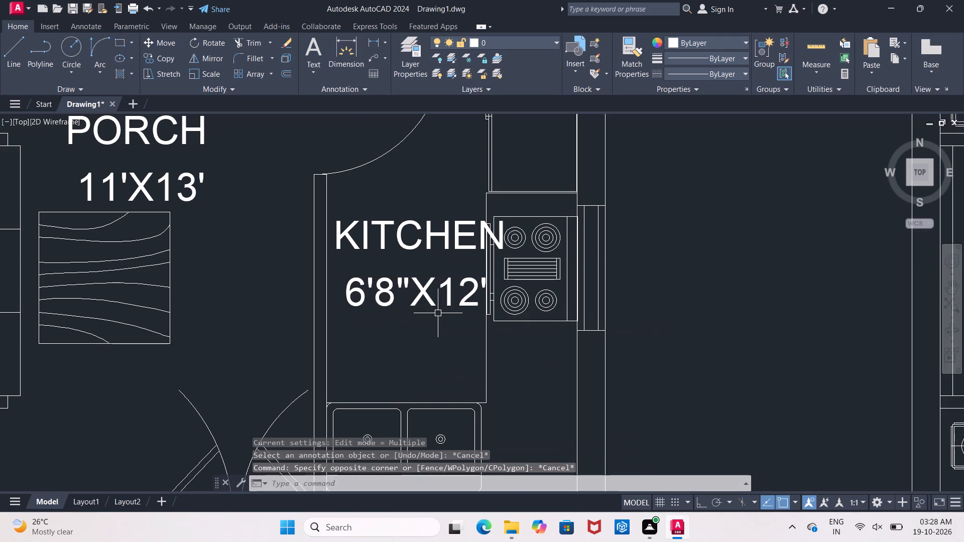
{"action": "left_click", "coordinate": [346, 235]}
{"action": "left_click", "coordinate": [364, 290]}
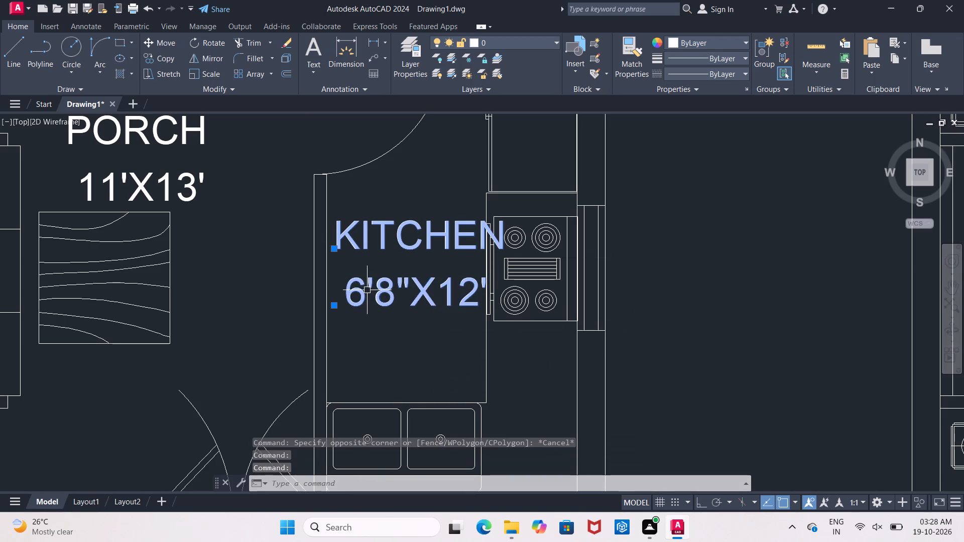
{"action": "left_click", "coordinate": [189, 72]}
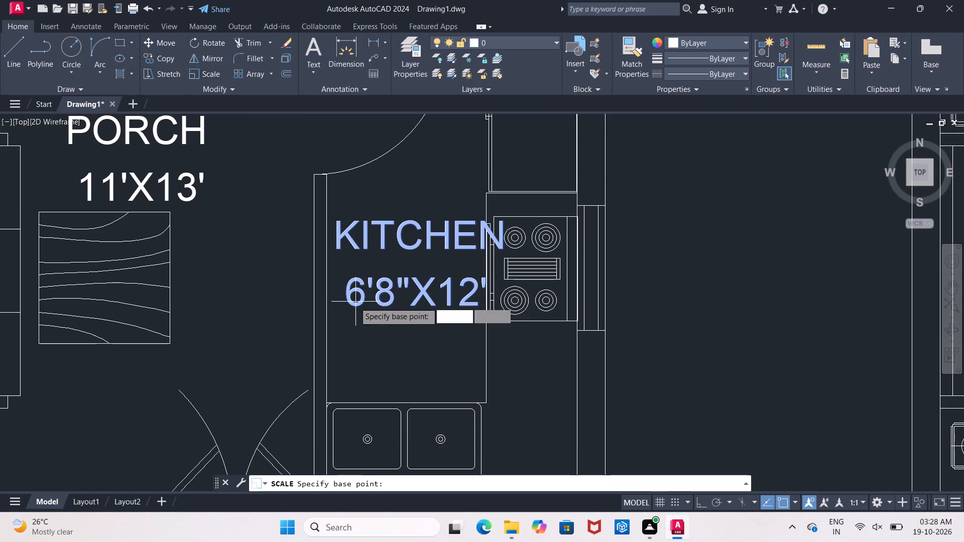
{"action": "left_click", "coordinate": [344, 300]}
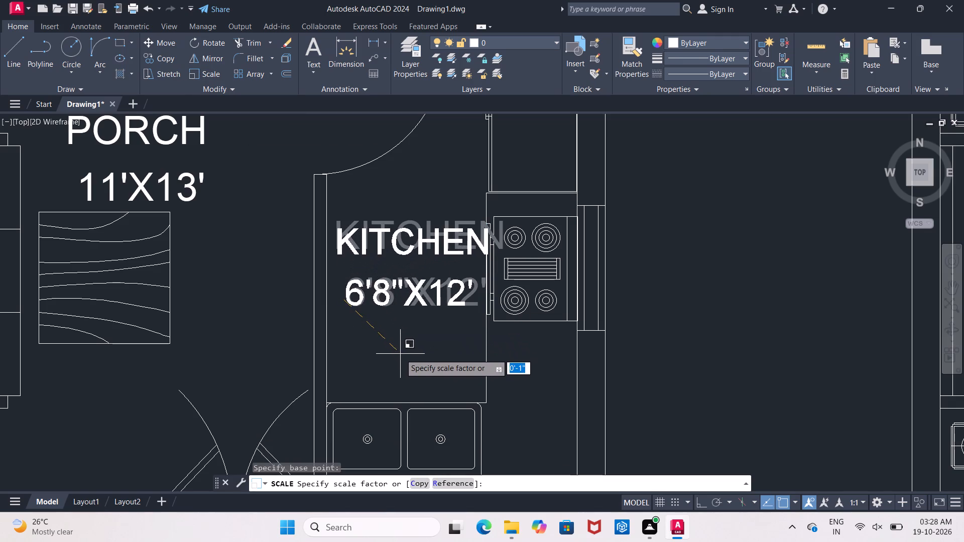
{"action": "left_click", "coordinate": [396, 352]}
Change the name line of the copied porch label in the first plan's living room to LIVING.
{"action": "scroll", "coordinate": [395, 347], "scroll_direction": "down", "scroll_amount": 2}
{"action": "middle_click_drag", "start_coordinate": [331, 290], "coordinate": [399, 328]}
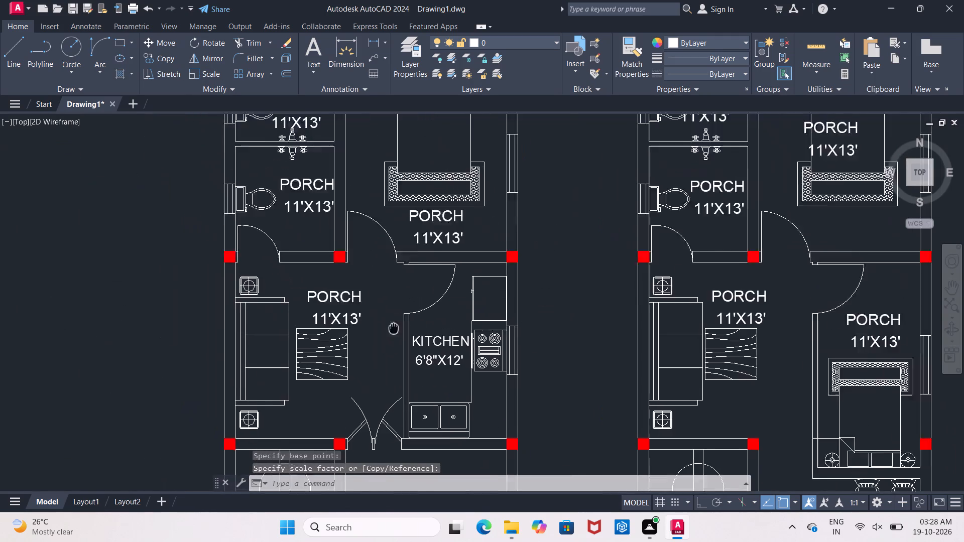
{"action": "middle_click_drag", "start_coordinate": [399, 328], "coordinate": [420, 328]}
{"action": "left_click", "coordinate": [365, 301]}
{"action": "right_click", "coordinate": [365, 301]}
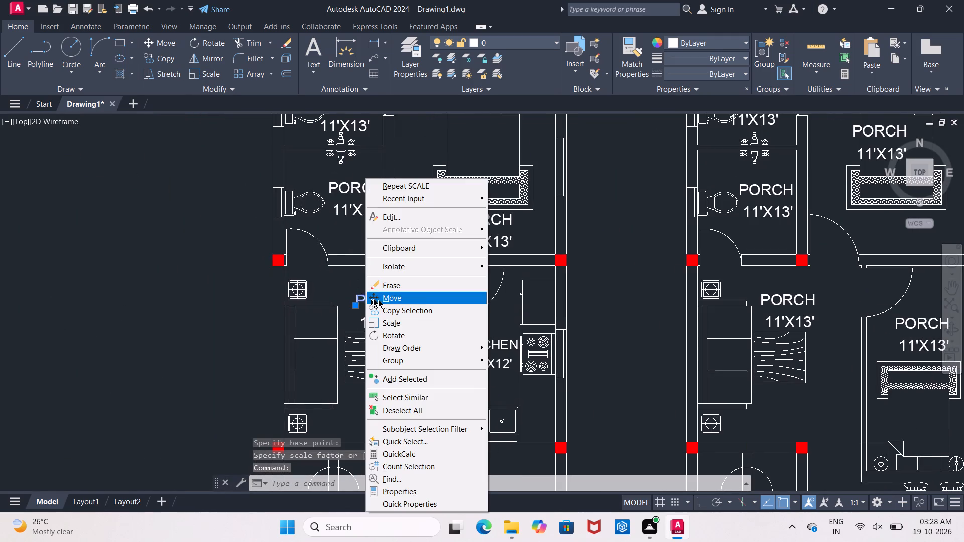
{"action": "left_click", "coordinate": [384, 218]}
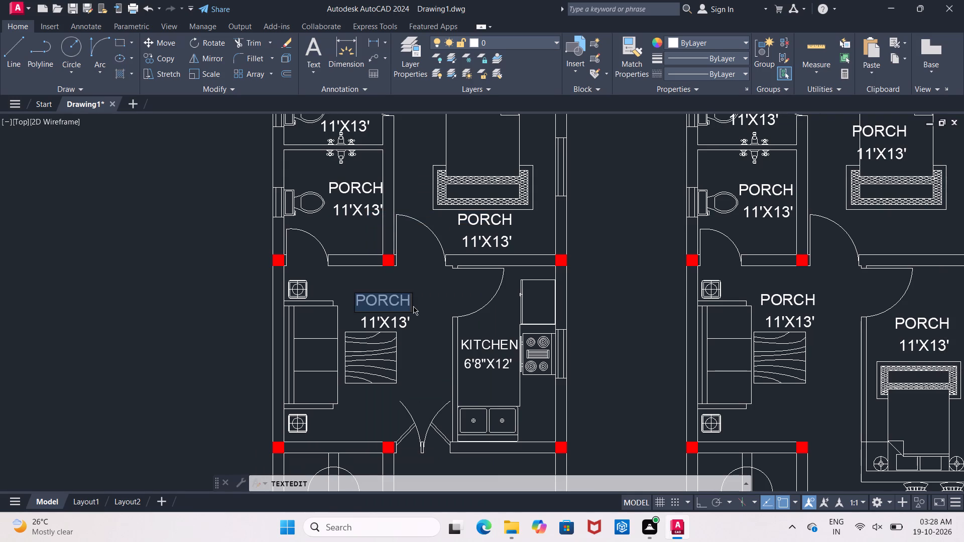
{"action": "left_click", "coordinate": [410, 305]}
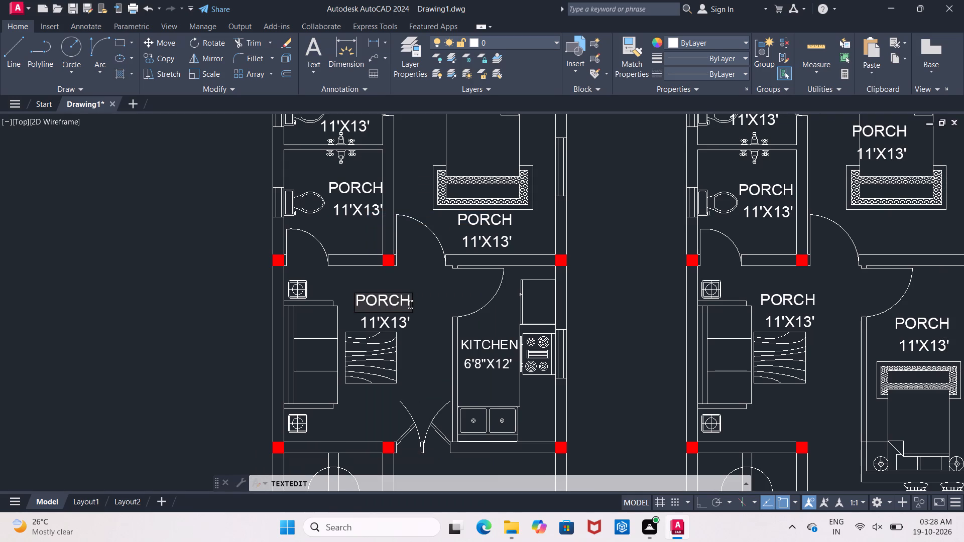
{"action": "key", "text": "BackSpace"}
{"action": "key", "text": "BackSpace"}
{"action": "key", "text": "BackSpace"}
{"action": "key", "text": "BackSpace"}
{"action": "key", "text": "BackSpace"}
{"action": "type", "text": "LI"}
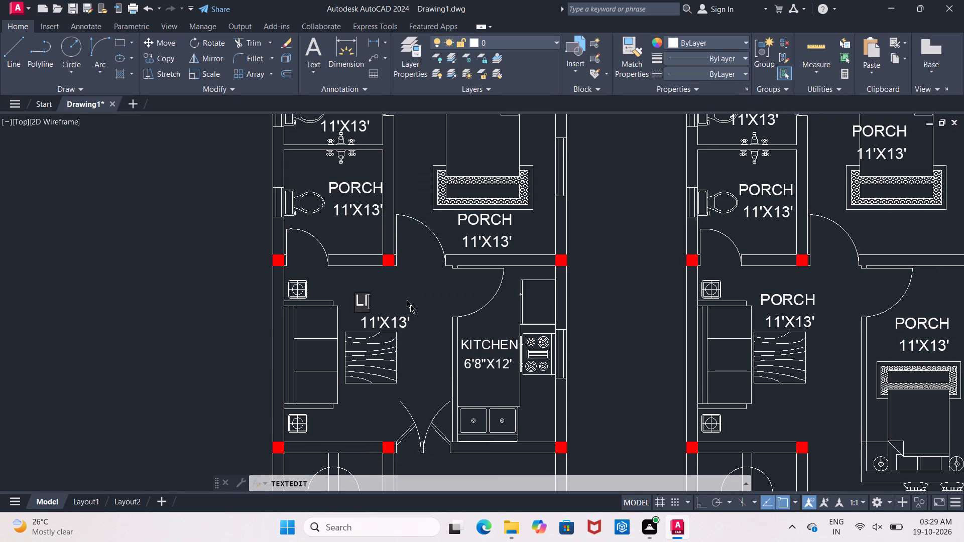
{"action": "type", "text": "VING"}
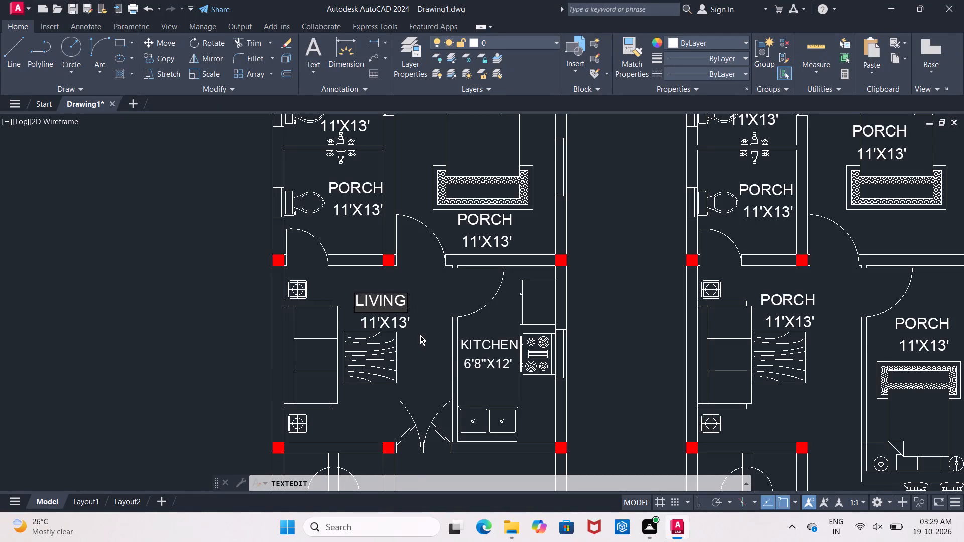
{"action": "left_click", "coordinate": [420, 334]}
Change the size line under LIVING in the first plan to 11'6"X12'.
{"action": "scroll", "coordinate": [395, 327], "scroll_direction": "up", "scroll_amount": 2}
{"action": "left_click", "coordinate": [394, 321]}
{"action": "left_click", "coordinate": [394, 321]}
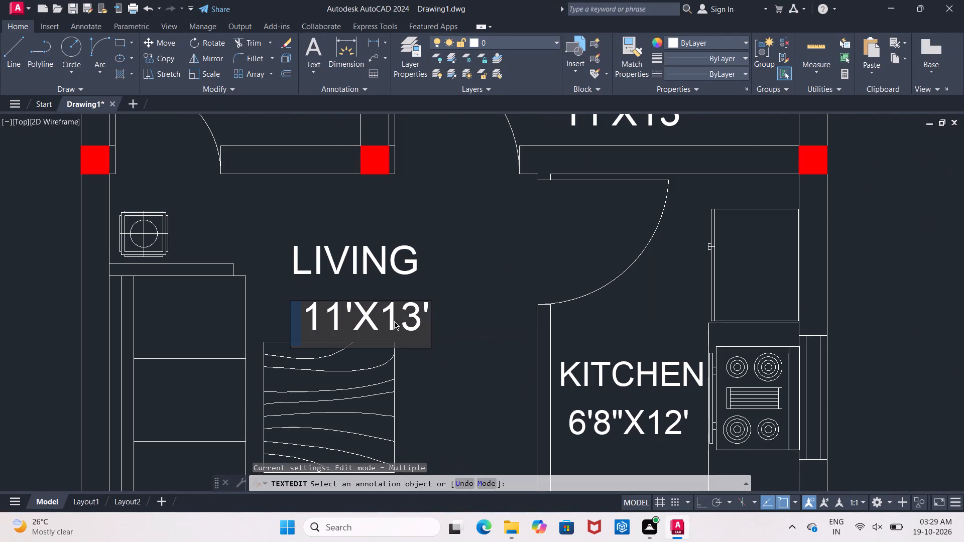
{"action": "left_click", "coordinate": [414, 321]}
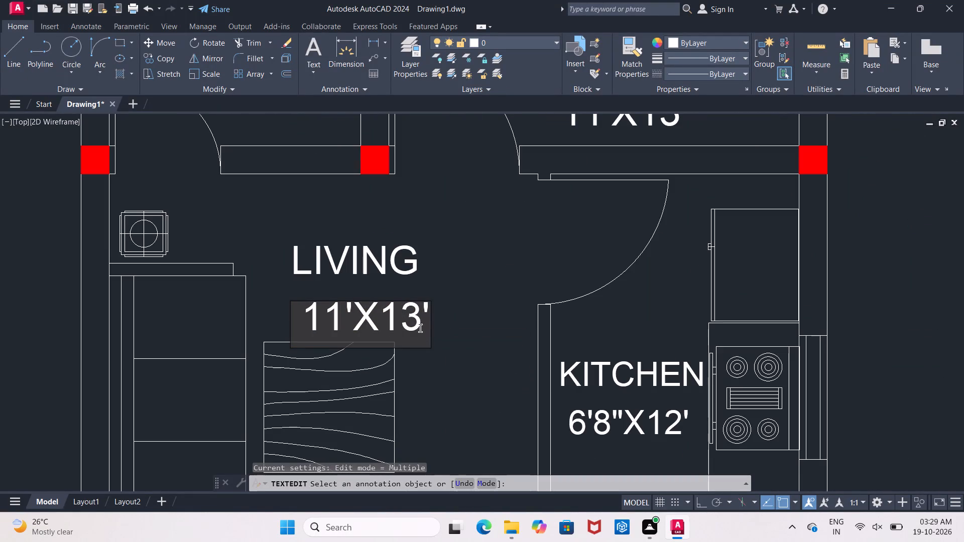
{"action": "key", "text": "BackSpace"}
{"action": "key", "text": "BackSpace"}
{"action": "key", "text": "BackSpace"}
{"action": "key", "text": "BackSpace"}
{"action": "key", "text": "BackSpace"}
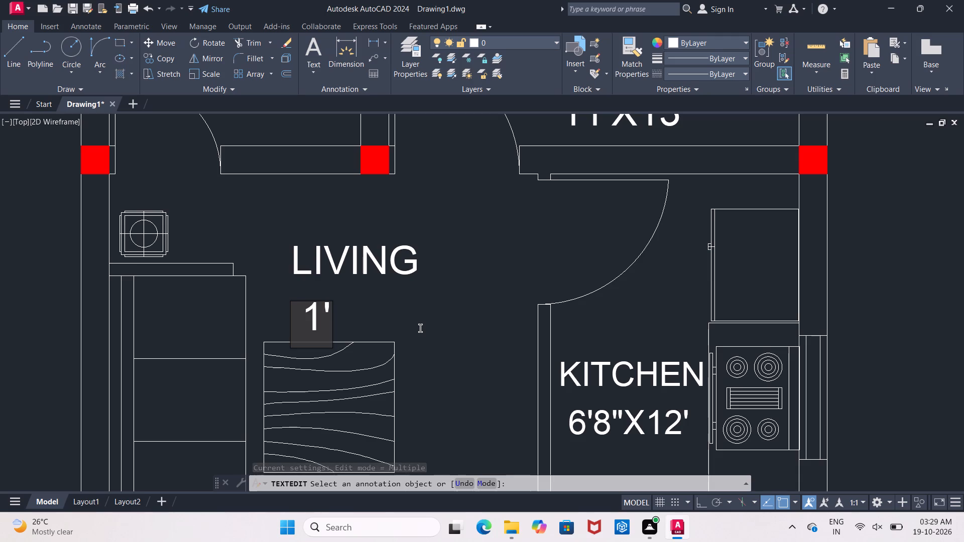
{"action": "key", "text": "1"}
{"action": "key", "text": "Right"}
{"action": "type", "text": "6\""}
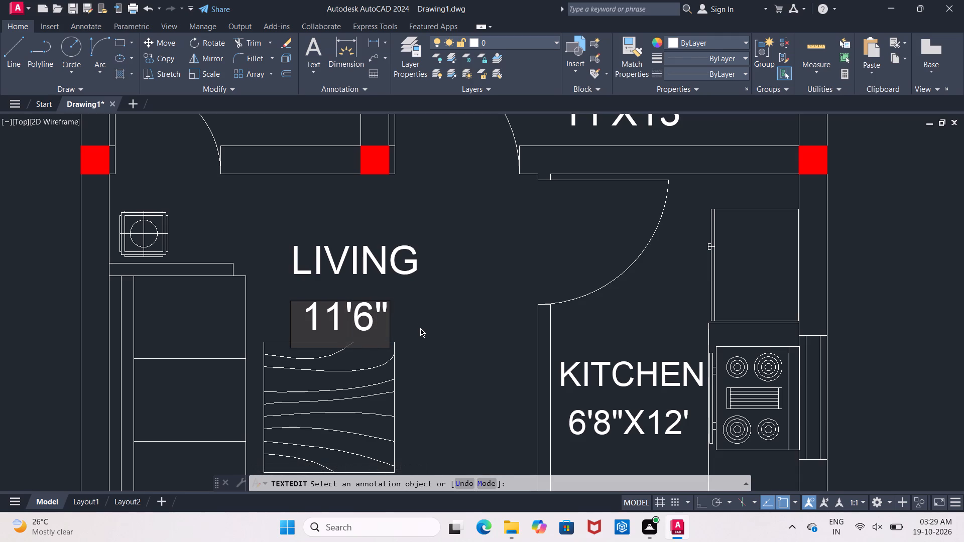
{"action": "key", "text": "x"}
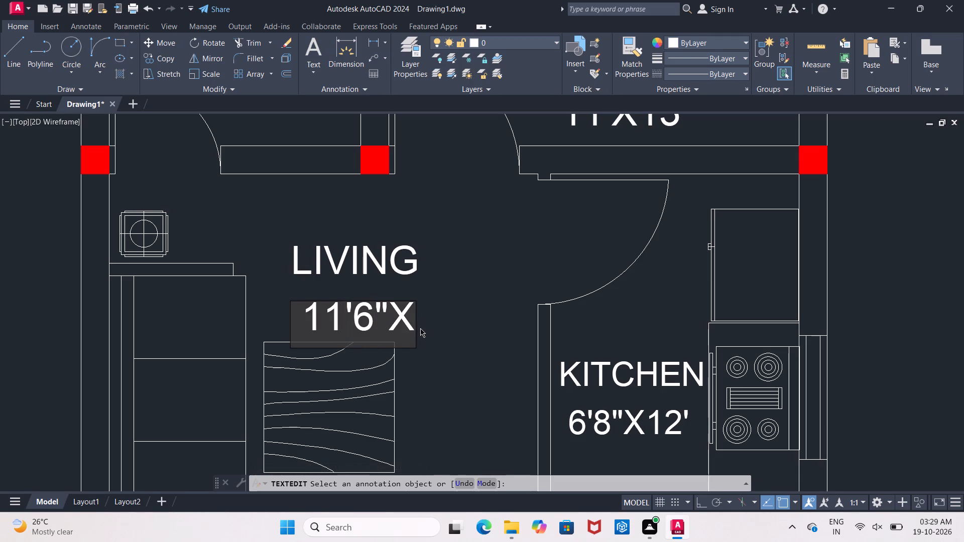
{"action": "type", "text": "12"}
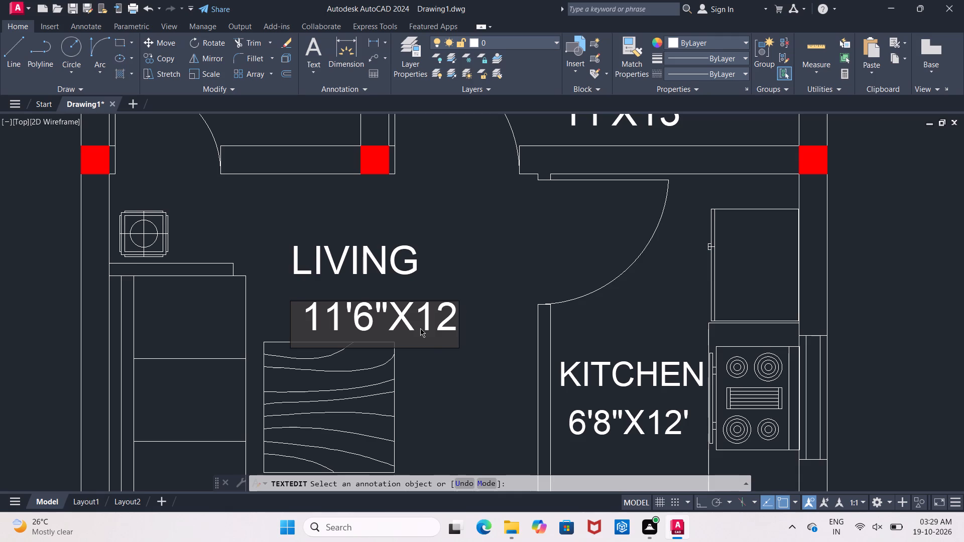
{"action": "key", "text": "apostrophe"}
{"action": "left_click", "coordinate": [534, 276]}
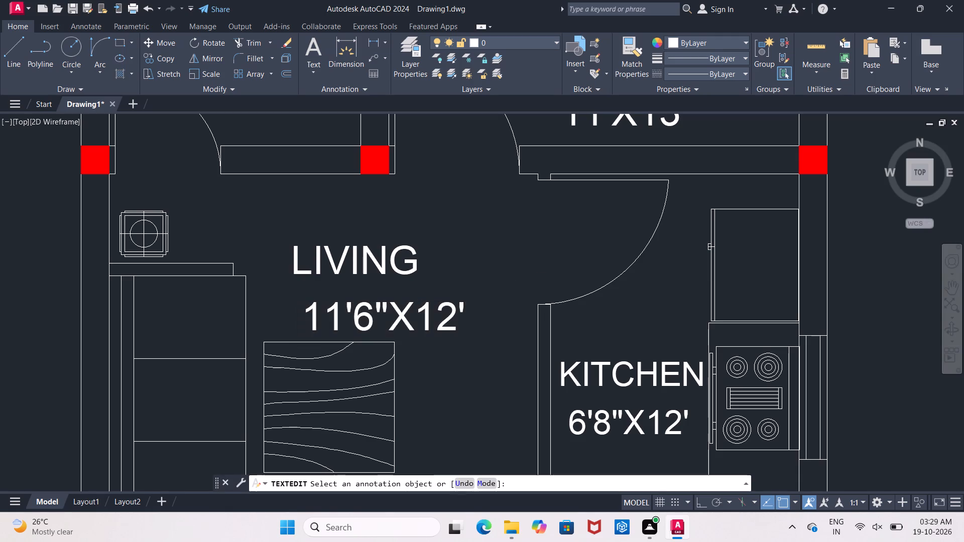
Change the name line of the copied porch label below the bed in the first plan to BED ROOM.
{"action": "middle_click_drag", "start_coordinate": [533, 276], "coordinate": [489, 420]}
{"action": "middle_click_drag", "start_coordinate": [493, 388], "coordinate": [467, 478]}
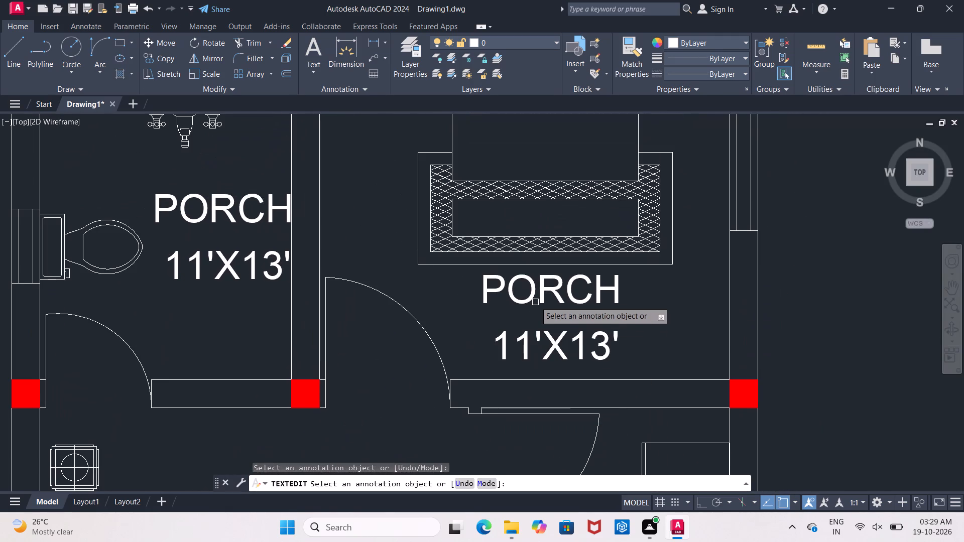
{"action": "left_click", "coordinate": [535, 301]}
{"action": "left_click", "coordinate": [545, 297]}
{"action": "left_click", "coordinate": [615, 294]}
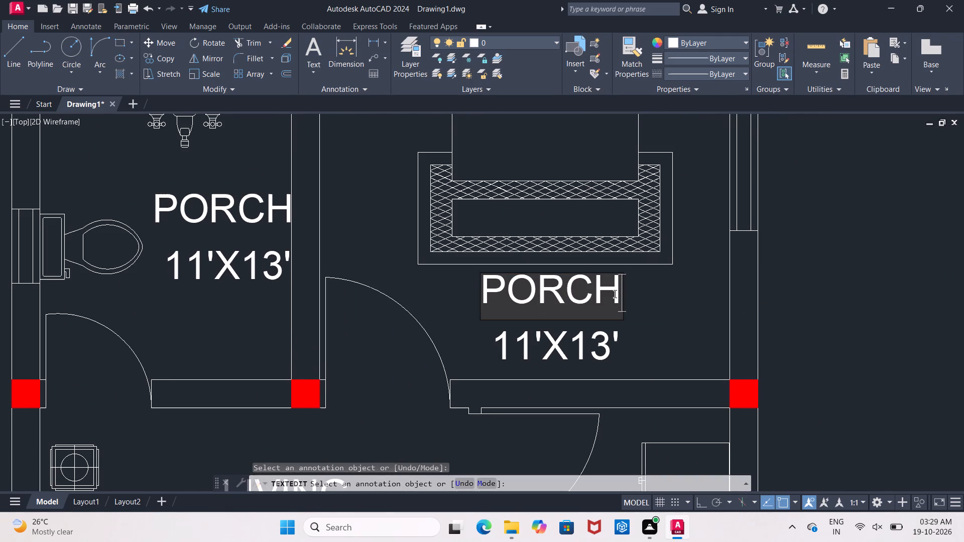
{"action": "key", "text": "BackSpace"}
{"action": "key", "text": "BackSpace"}
{"action": "key", "text": "BackSpace"}
{"action": "key", "text": "BackSpace"}
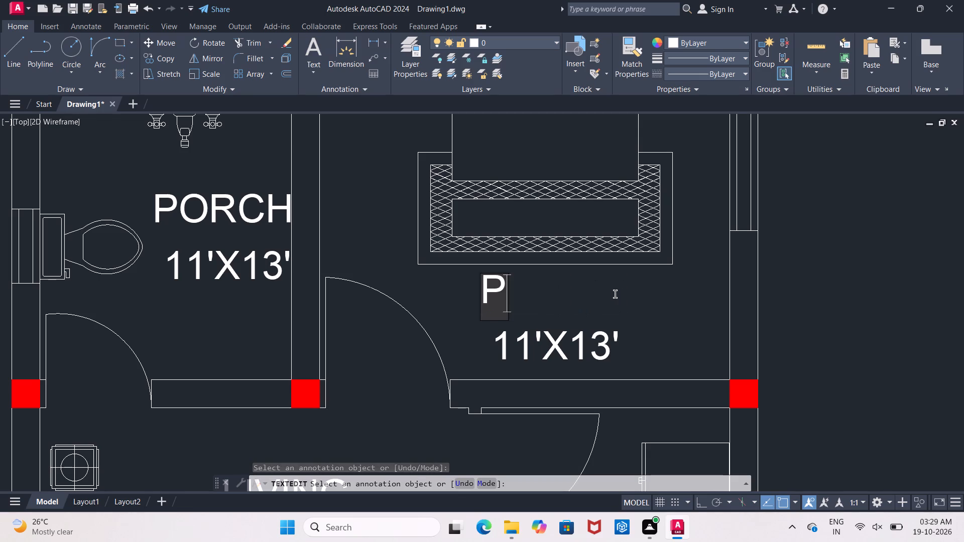
{"action": "key", "text": "BackSpace"}
{"action": "type", "text": "BED"}
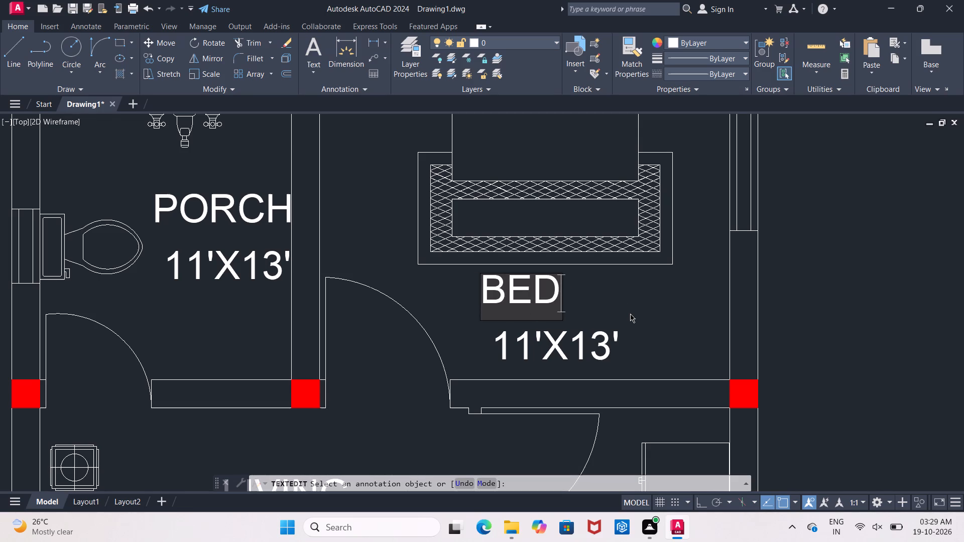
{"action": "key", "text": "space"}
{"action": "type", "text": "R"}
{"action": "type", "text": "OOM"}
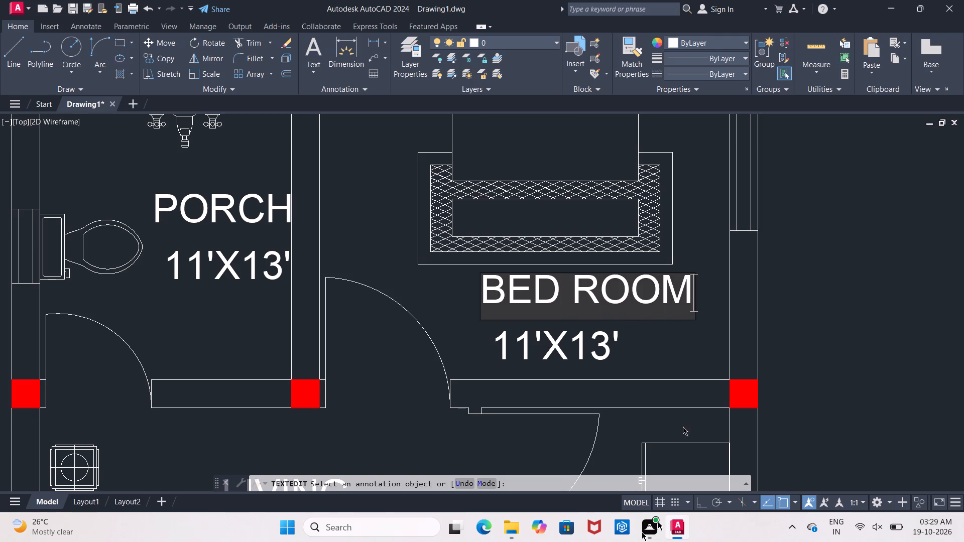
Change the size line under BED ROOM to 11'X12'.
{"action": "left_click", "coordinate": [598, 345]}
{"action": "left_click", "coordinate": [607, 345]}
{"action": "left_click", "coordinate": [607, 345]}
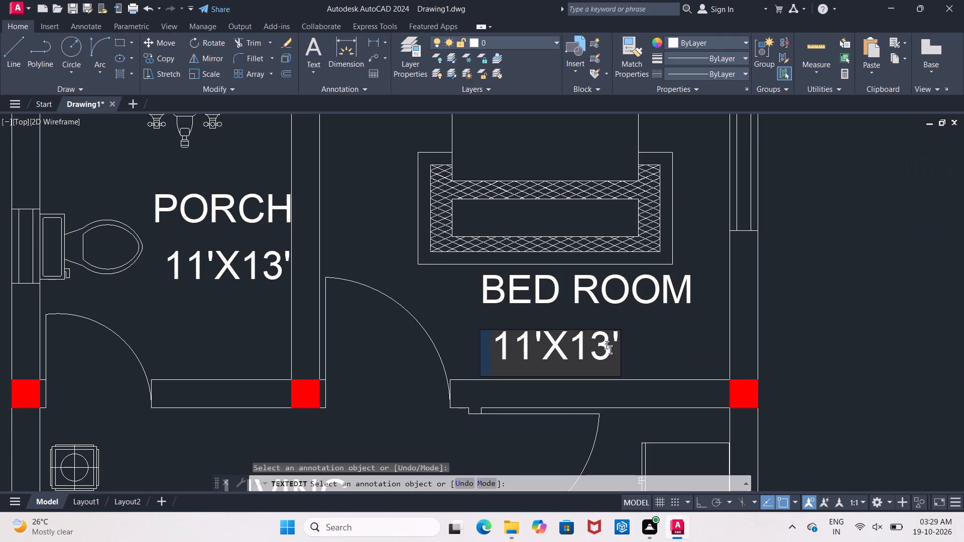
{"action": "left_click", "coordinate": [607, 345]}
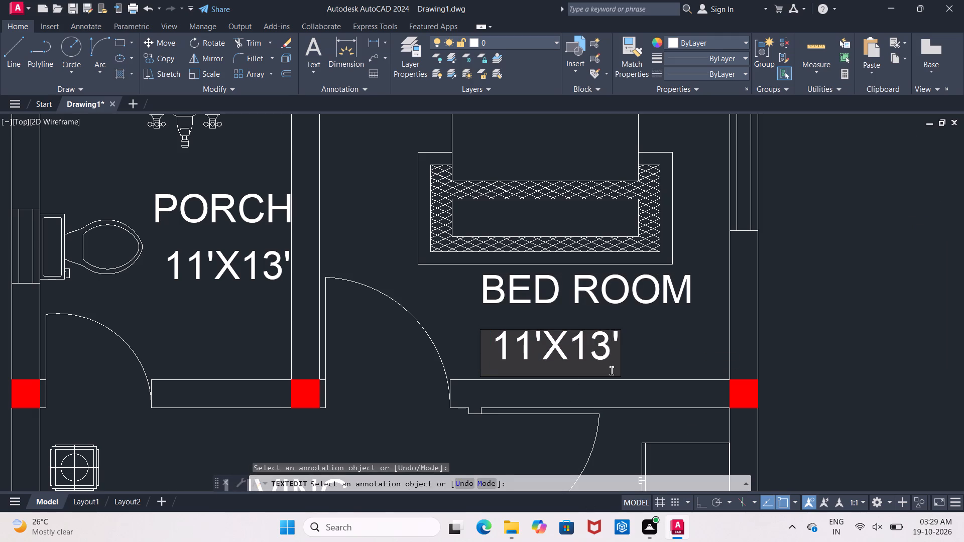
{"action": "key", "text": "BackSpace"}
{"action": "key", "text": "2"}
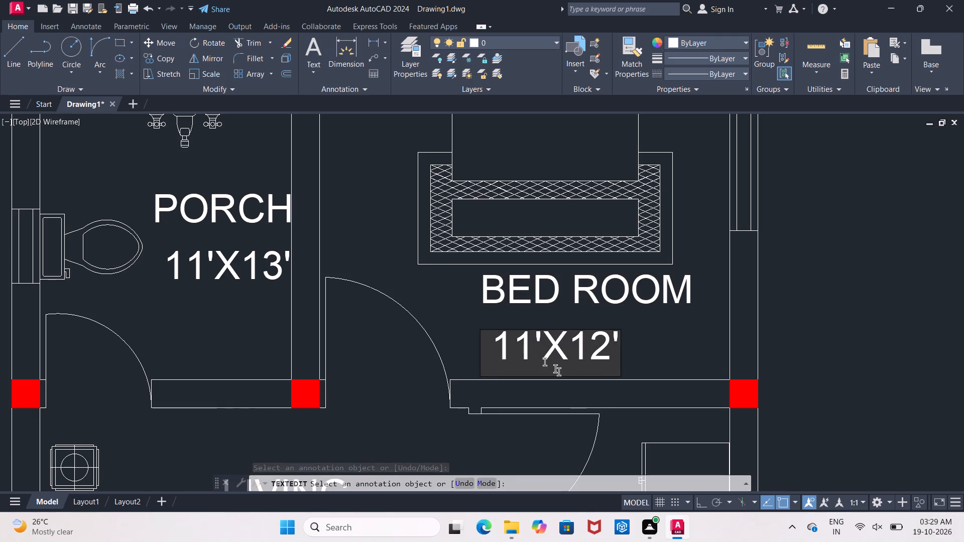
{"action": "left_click", "coordinate": [475, 328]}
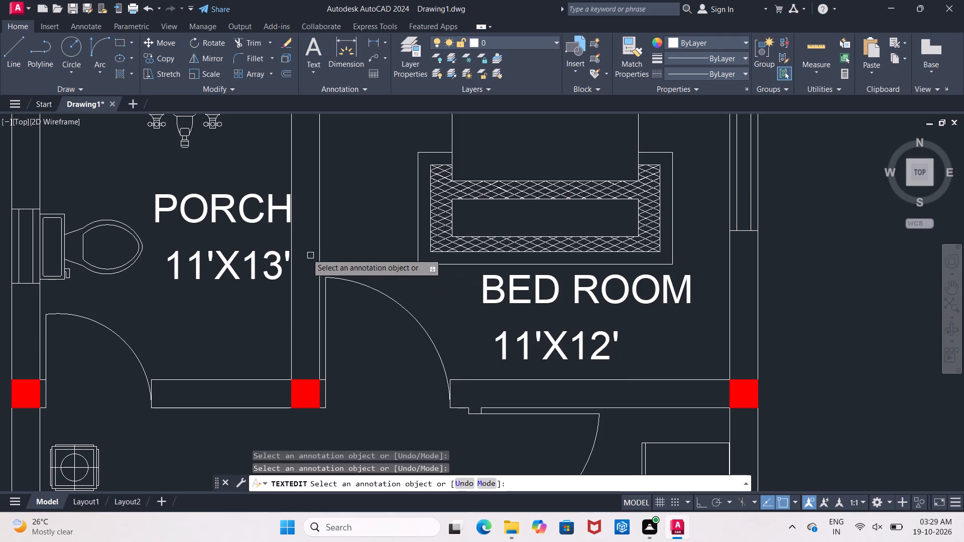
Change the name line of the copied porch label in the toilet beside the bedroom to B/T, indented with three leading spaces.
{"action": "left_click", "coordinate": [219, 211]}
{"action": "right_click", "coordinate": [219, 211]}
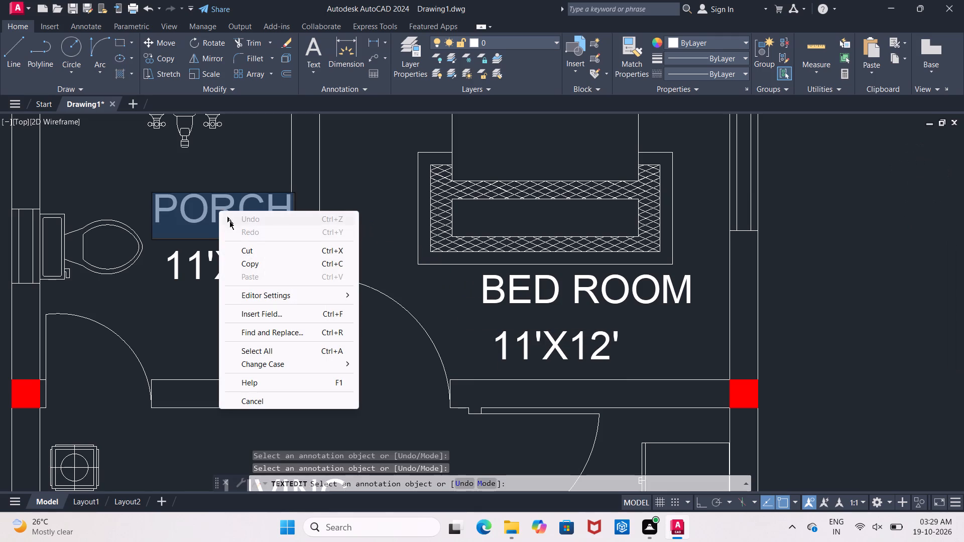
{"action": "left_click", "coordinate": [191, 216]}
{"action": "left_click", "coordinate": [221, 217]}
{"action": "left_click", "coordinate": [249, 221]}
{"action": "left_click", "coordinate": [262, 220]}
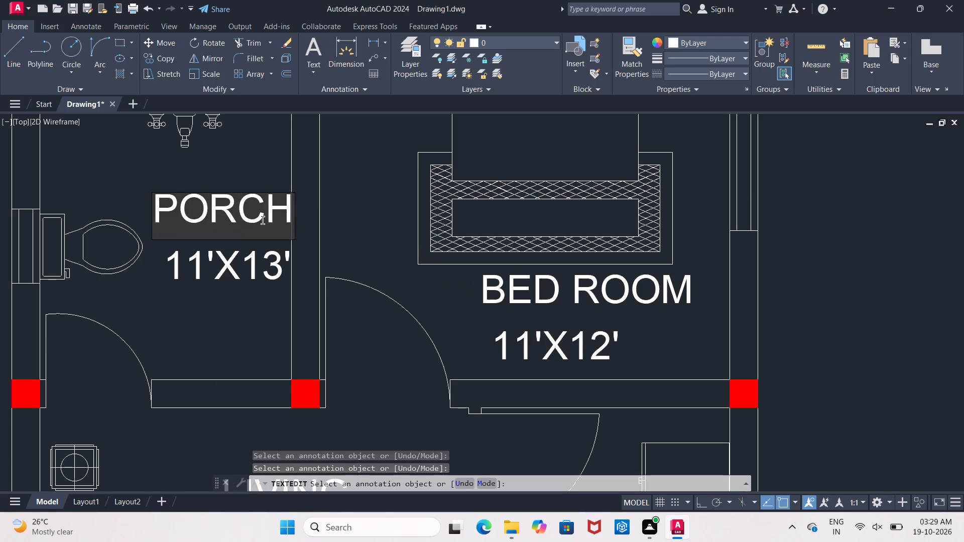
{"action": "left_click", "coordinate": [285, 214]}
{"action": "key", "text": "BackSpace"}
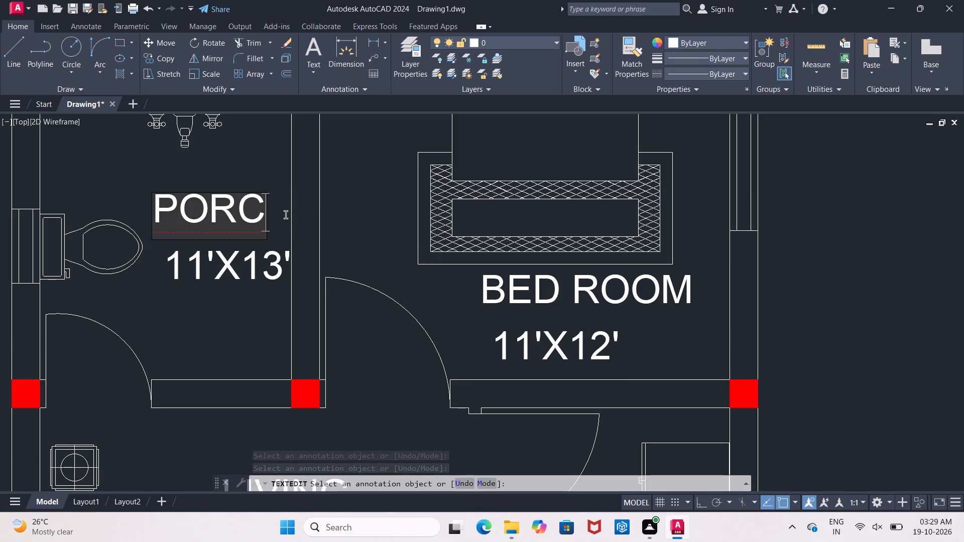
{"action": "key", "text": "BackSpace"}
{"action": "key", "text": "BackSpace"}
{"action": "key", "text": "BackSpace"}
{"action": "key", "text": "BackSpace"}
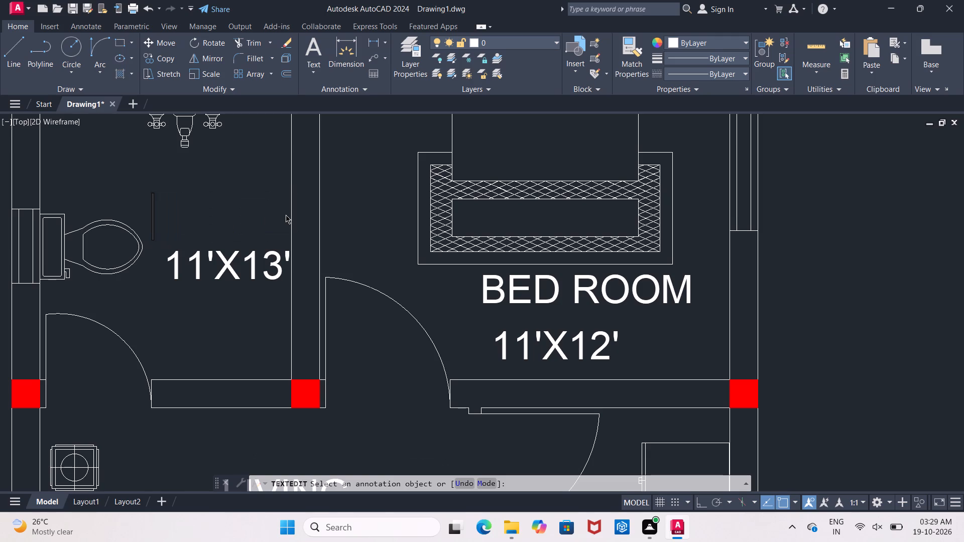
{"action": "key", "text": "b"}
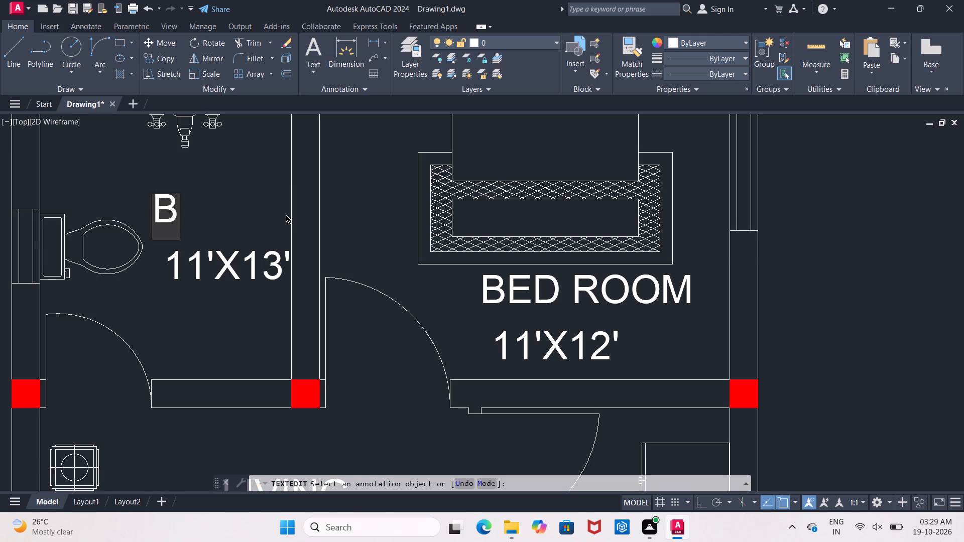
{"action": "key", "text": "slash"}
{"action": "key", "text": "t"}
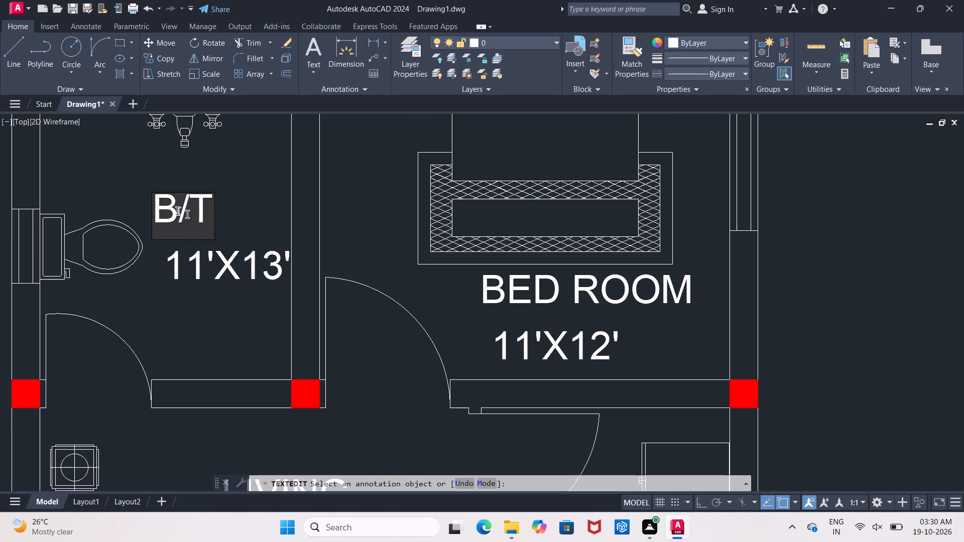
{"action": "left_click", "coordinate": [162, 221]}
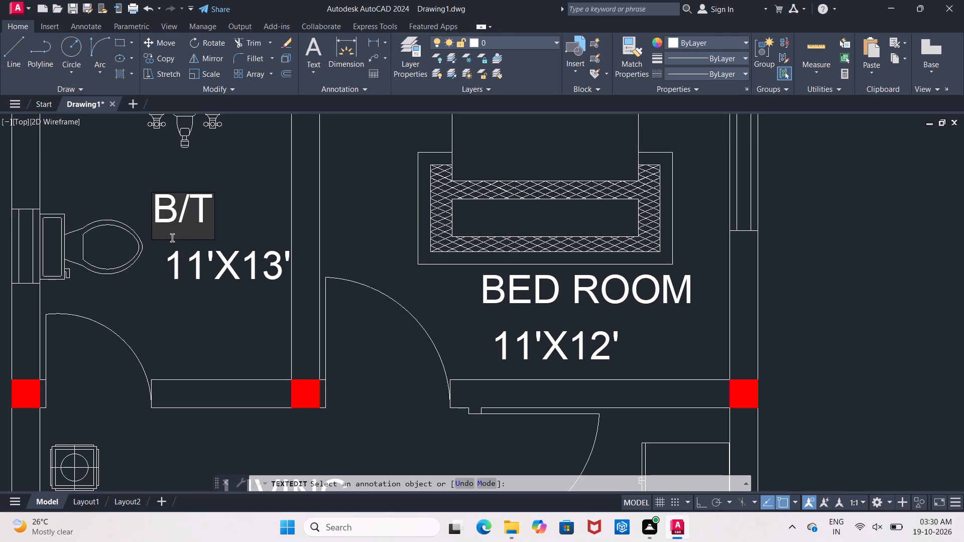
{"action": "key", "text": "space"}
{"action": "key", "text": "space"}
{"action": "key", "text": "space"}
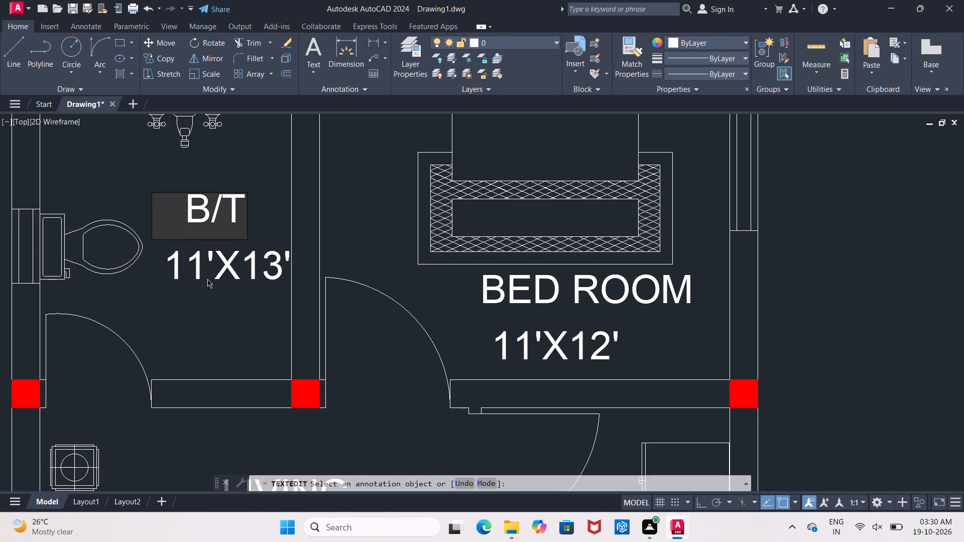
{"action": "left_click", "coordinate": [214, 290]}
{"action": "key", "text": "Escape"}
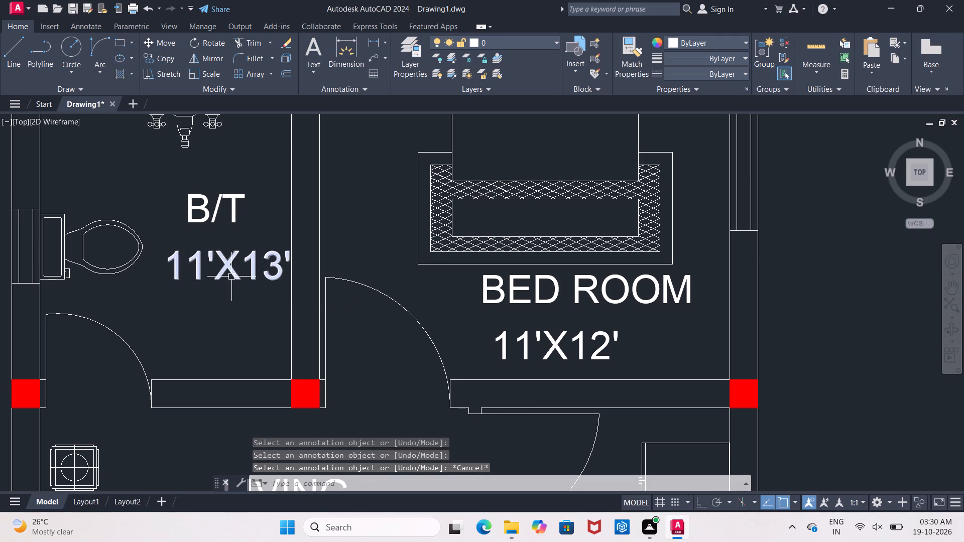
Change the size line under B/T in the toilet beside the bedroom in the first plan to 6'9"X7'2'", without its leading spaces.
{"action": "left_click", "coordinate": [231, 277]}
{"action": "double_click", "coordinate": [270, 277]}
{"action": "left_click", "coordinate": [272, 277]}
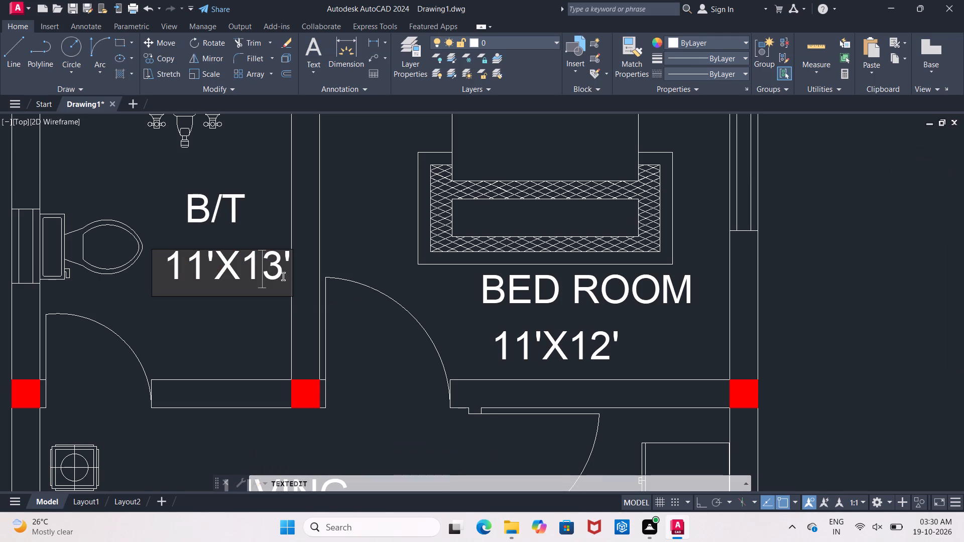
{"action": "left_click", "coordinate": [283, 277]}
{"action": "key", "text": "BackSpace"}
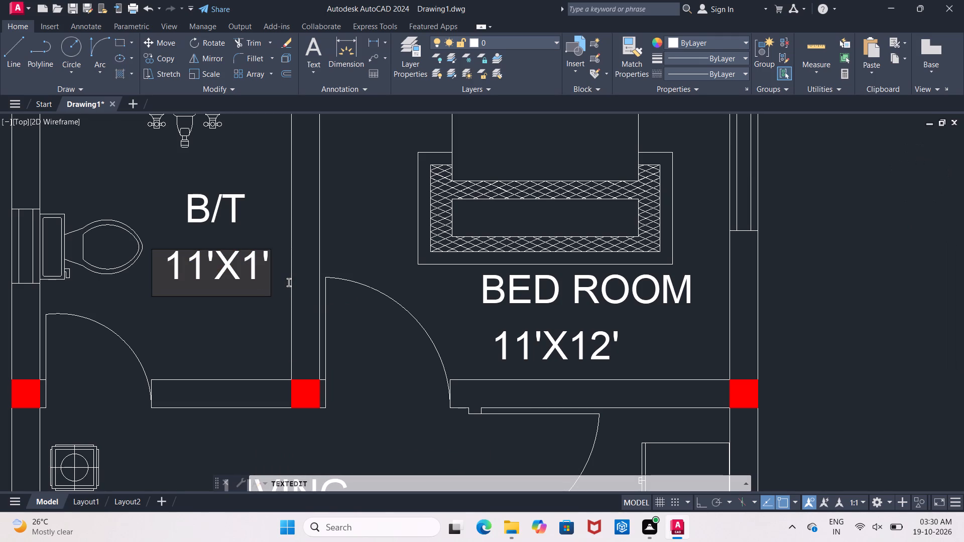
{"action": "key", "text": "BackSpace"}
{"action": "type", "text": "7'"}
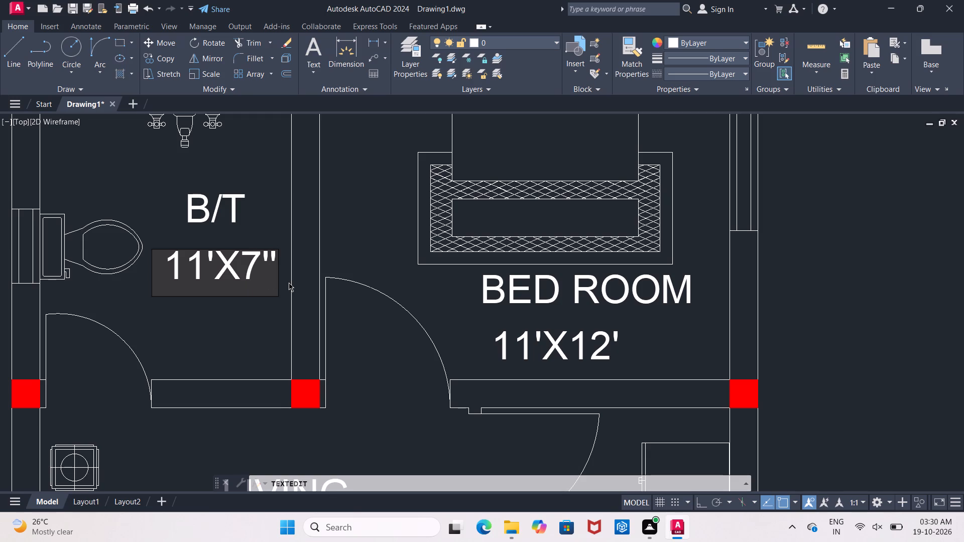
{"action": "key", "text": "2"}
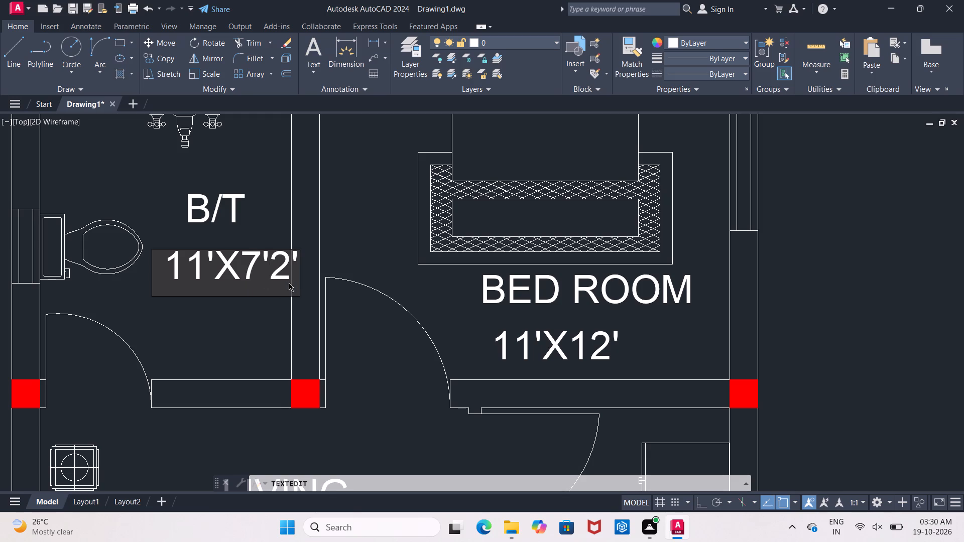
{"action": "key", "text": "Right"}
{"action": "key", "text": "shift+quotedbl"}
{"action": "left_click", "coordinate": [175, 276]}
{"action": "left_click", "coordinate": [167, 275]}
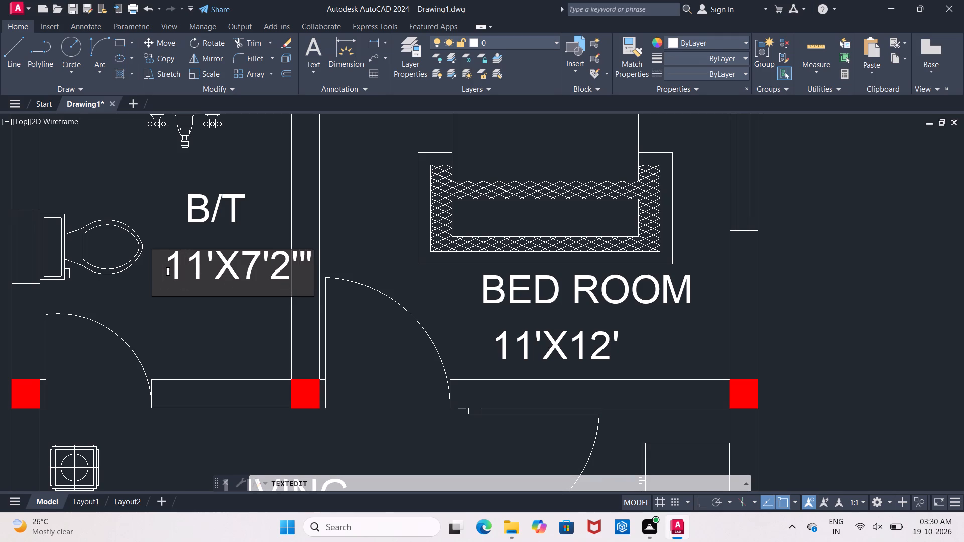
{"action": "key", "text": "BackSpace"}
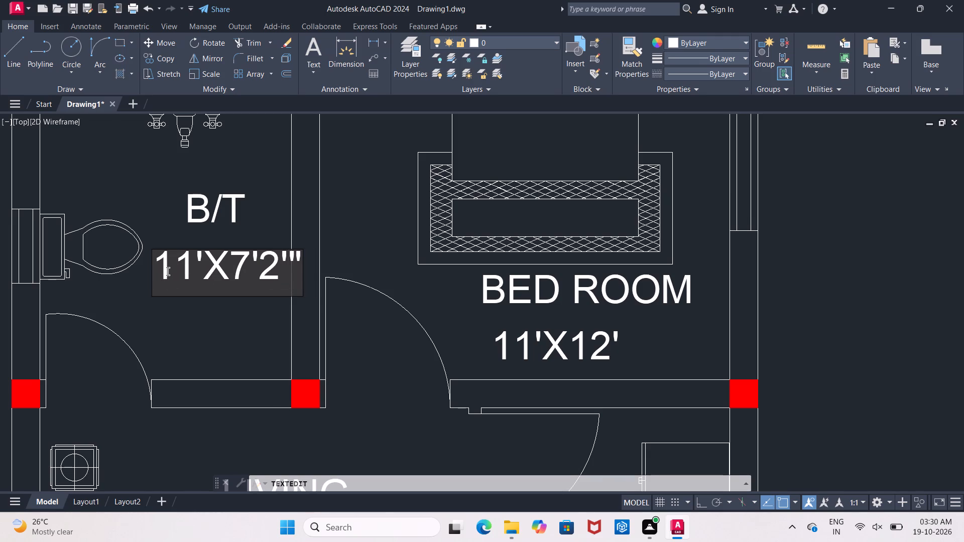
{"action": "key", "text": "BackSpace"}
{"action": "left_click", "coordinate": [199, 269]}
{"action": "key", "text": "BackSpace"}
{"action": "key", "text": "BackSpace"}
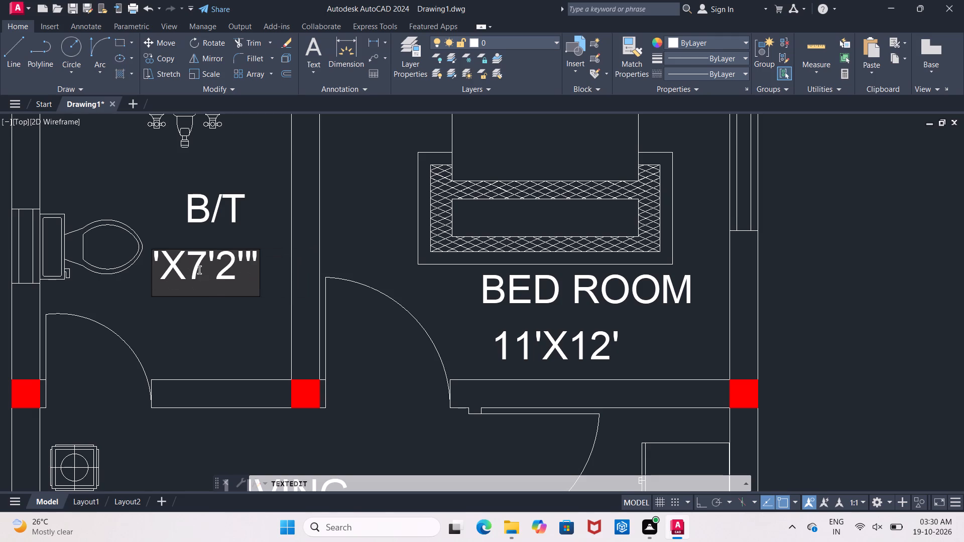
{"action": "key", "text": "6"}
{"action": "key", "text": "Right"}
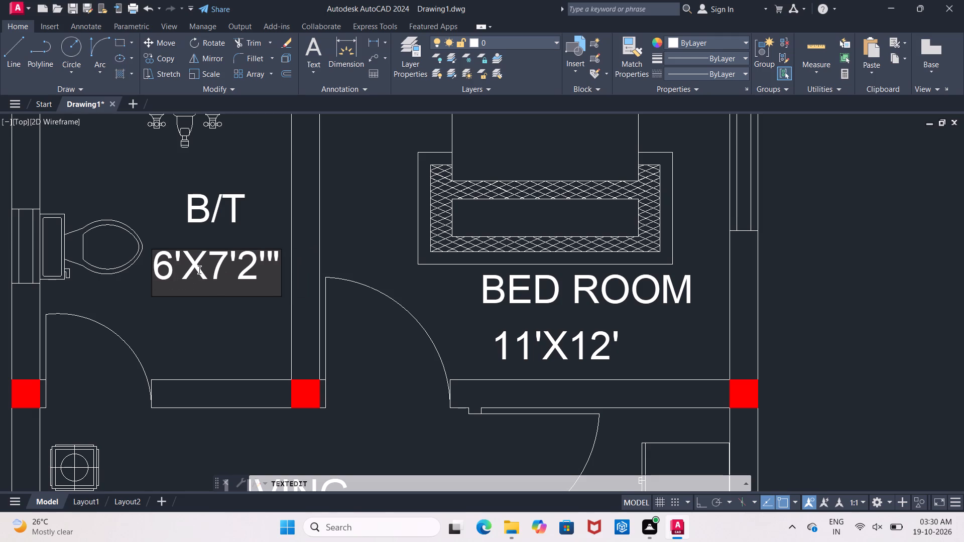
{"action": "type", "text": "9\""}
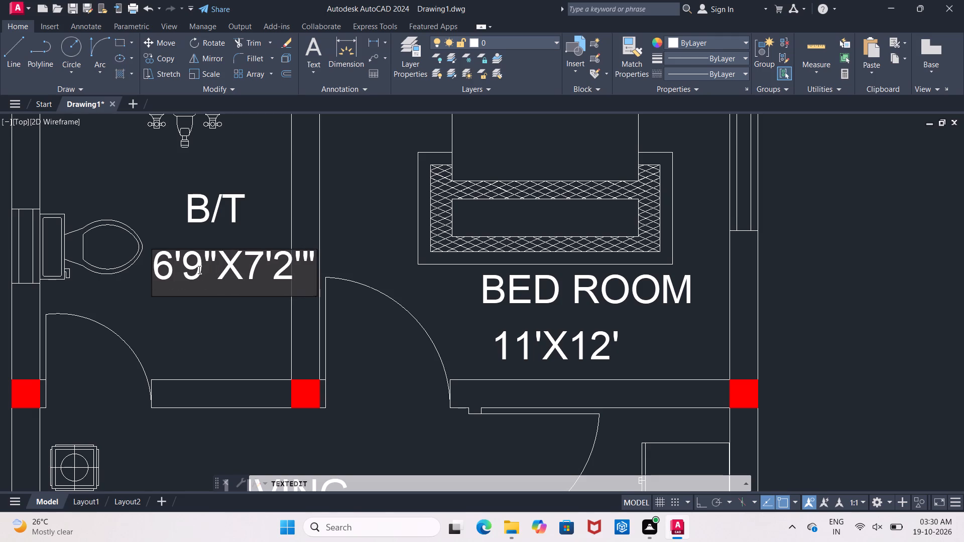
{"action": "left_click", "coordinate": [155, 290]}
{"action": "key", "text": "BackSpace"}
{"action": "key", "text": "BackSpace"}
{"action": "left_click", "coordinate": [168, 308]}
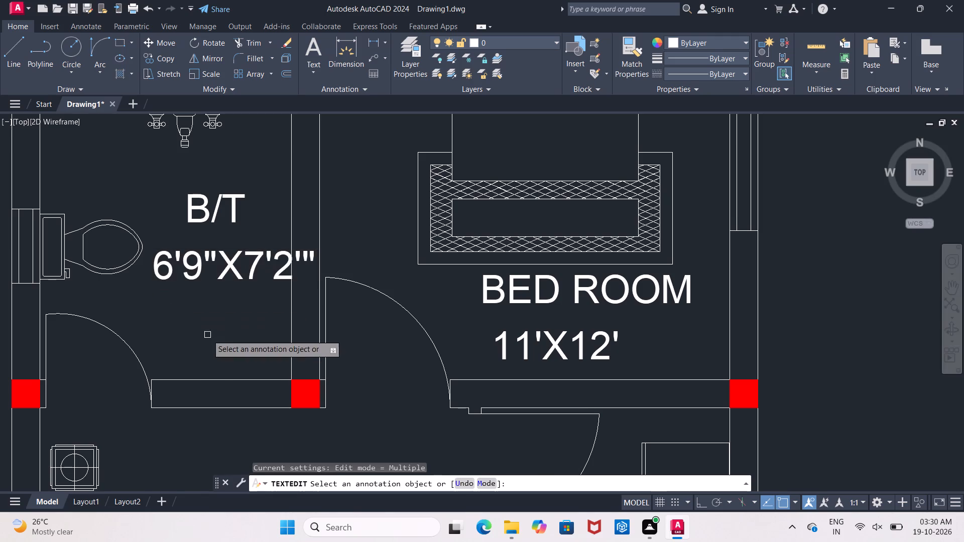
Change the name line of the copied porch label in the first plan's upper toilet to B/T, indented with four leading spaces.
{"action": "middle_click_drag", "start_coordinate": [207, 335], "coordinate": [230, 409]}
{"action": "scroll", "coordinate": [210, 342], "scroll_direction": "down", "scroll_amount": 2}
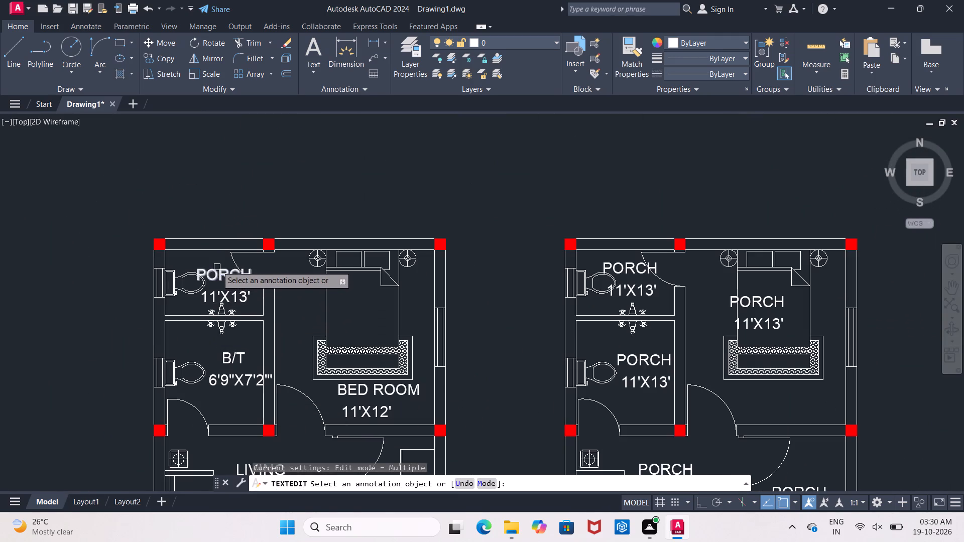
{"action": "scroll", "coordinate": [216, 265], "scroll_direction": "up", "scroll_amount": 2}
{"action": "left_click", "coordinate": [218, 293]}
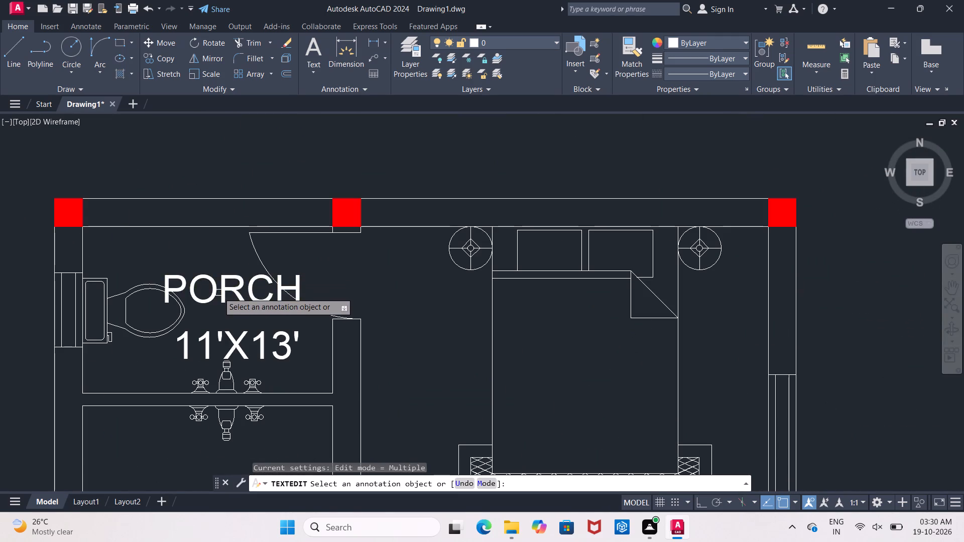
{"action": "right_click", "coordinate": [218, 293]}
{"action": "left_click", "coordinate": [281, 290]}
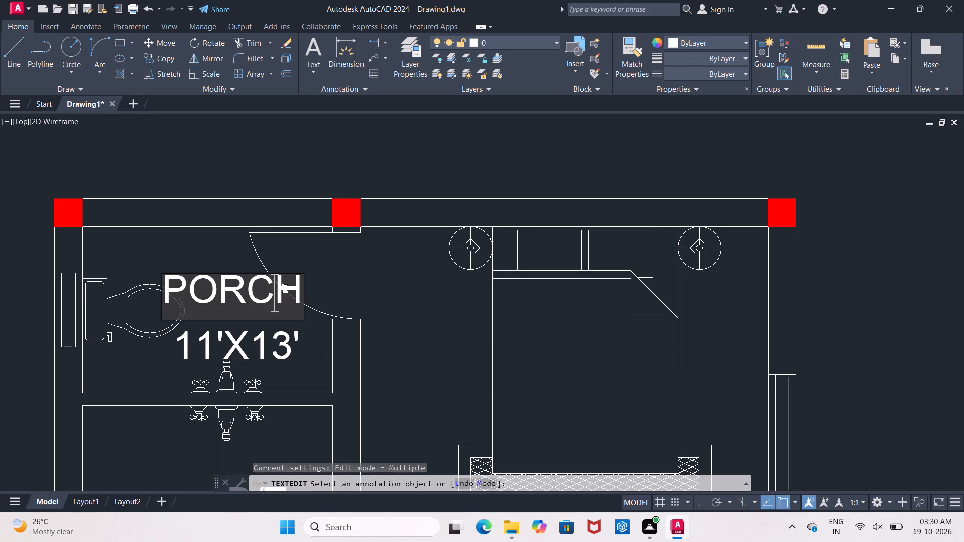
{"action": "left_click", "coordinate": [286, 288]}
{"action": "left_click", "coordinate": [291, 290]}
{"action": "key", "text": "BackSpace"}
{"action": "key", "text": "BackSpace"}
{"action": "key", "text": "BackSpace"}
{"action": "key", "text": "BackSpace"}
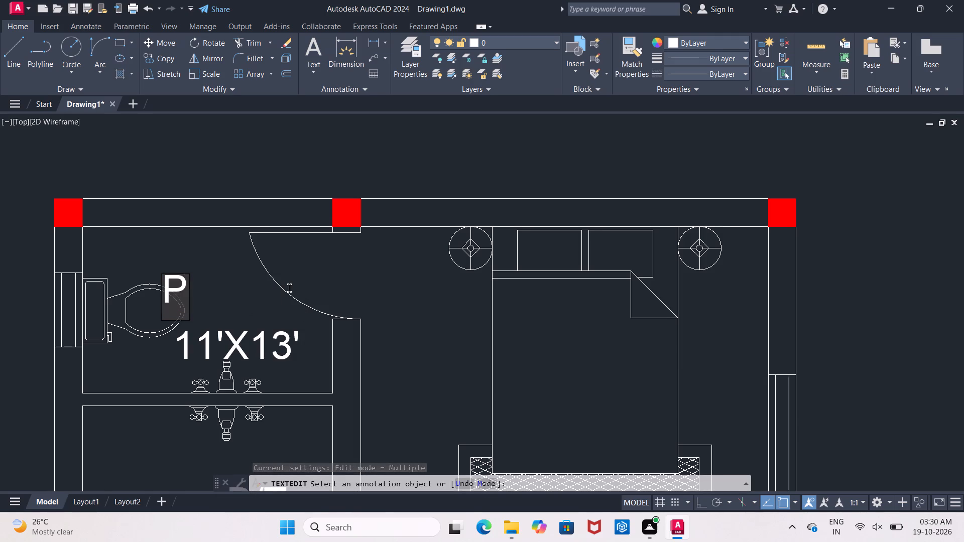
{"action": "key", "text": "BackSpace"}
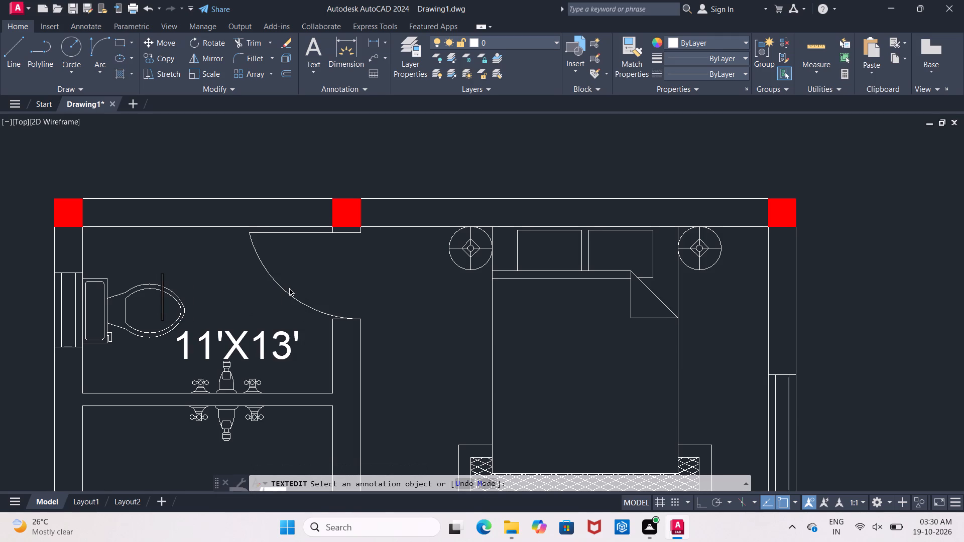
{"action": "type", "text": "B/T"}
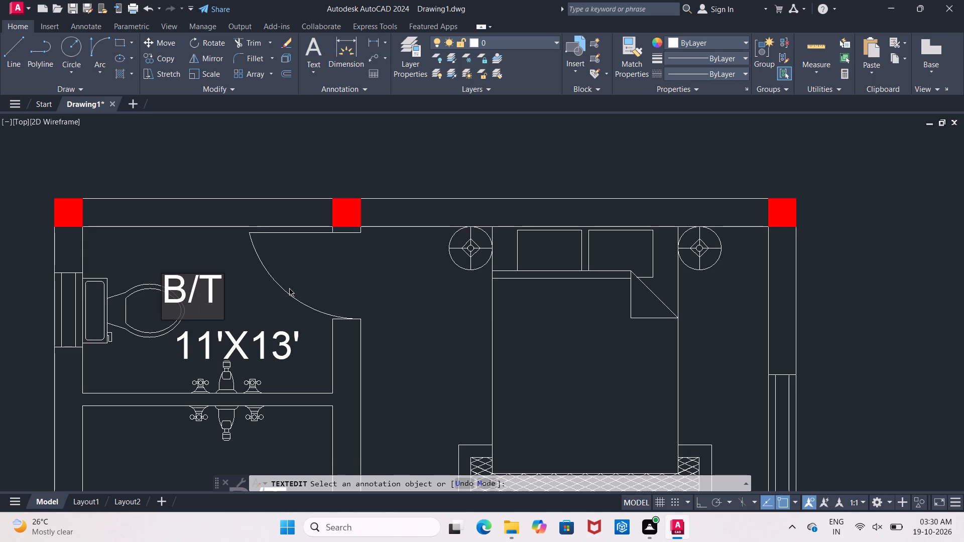
{"action": "left_click", "coordinate": [166, 293]}
{"action": "key", "text": "space"}
{"action": "key", "text": "space"}
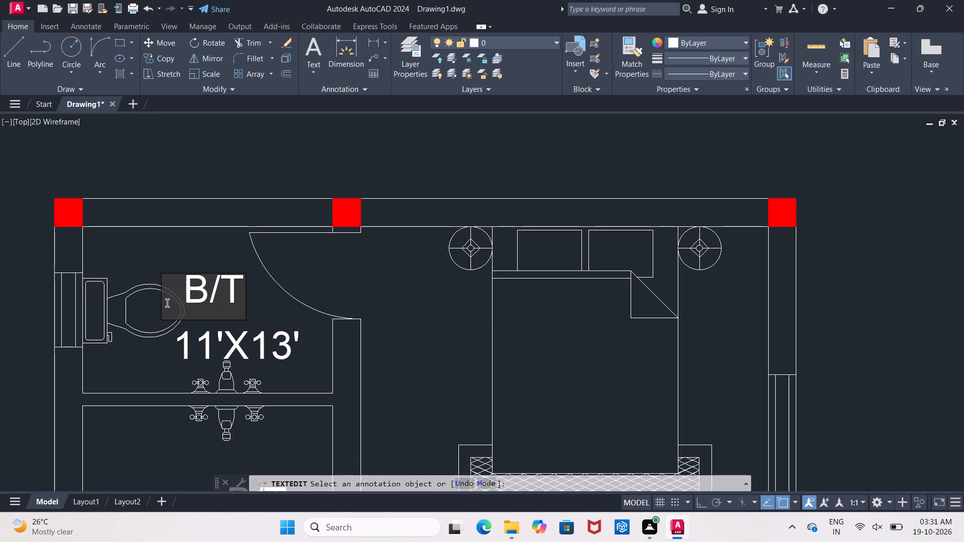
{"action": "key", "text": "space"}
{"action": "key", "text": "space"}
{"action": "left_click", "coordinate": [353, 291]}
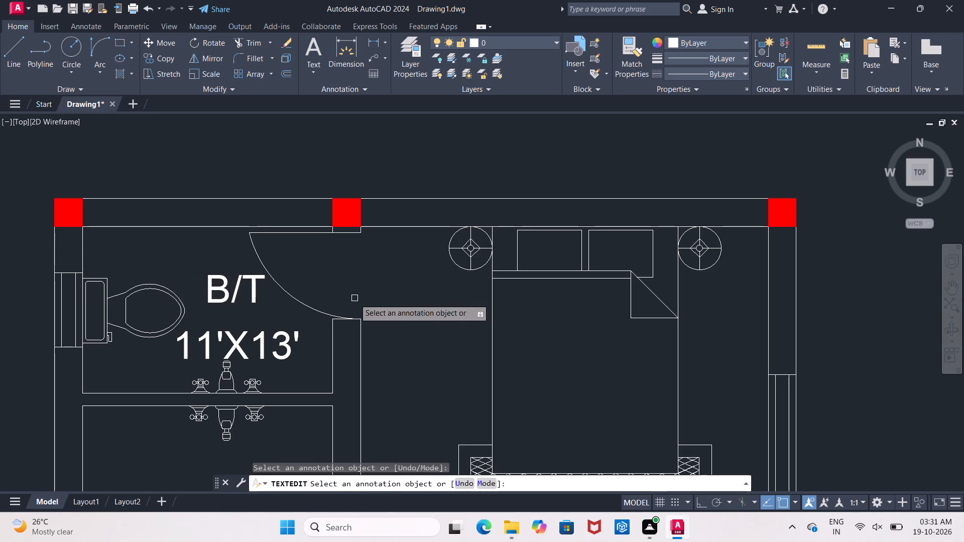
Change the size line under B/T in the first plan's upper toilet to 6'9"X4'6".
{"action": "right_click", "coordinate": [263, 349]}
{"action": "left_click", "coordinate": [263, 349]}
{"action": "triple_click", "coordinate": [260, 340]}
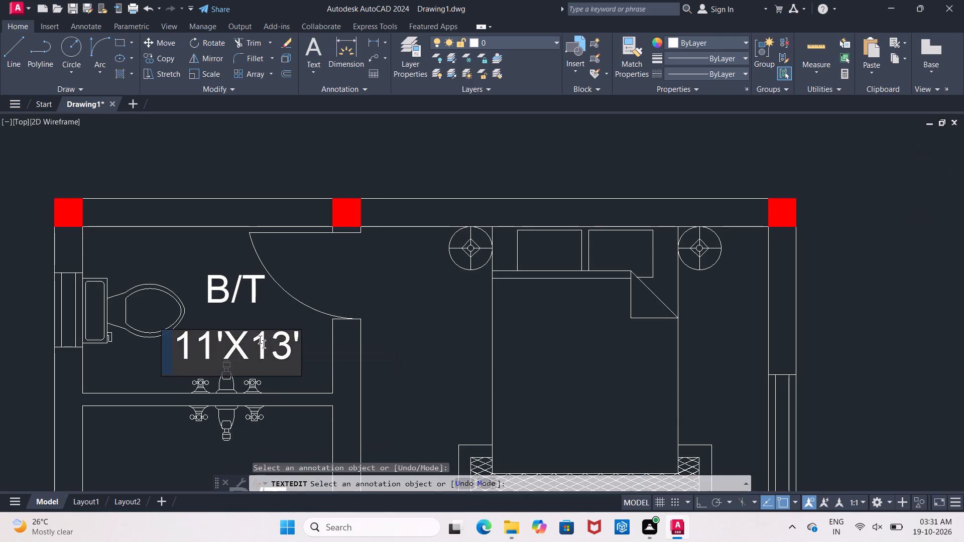
{"action": "left_click", "coordinate": [281, 342]}
{"action": "left_click", "coordinate": [288, 346]}
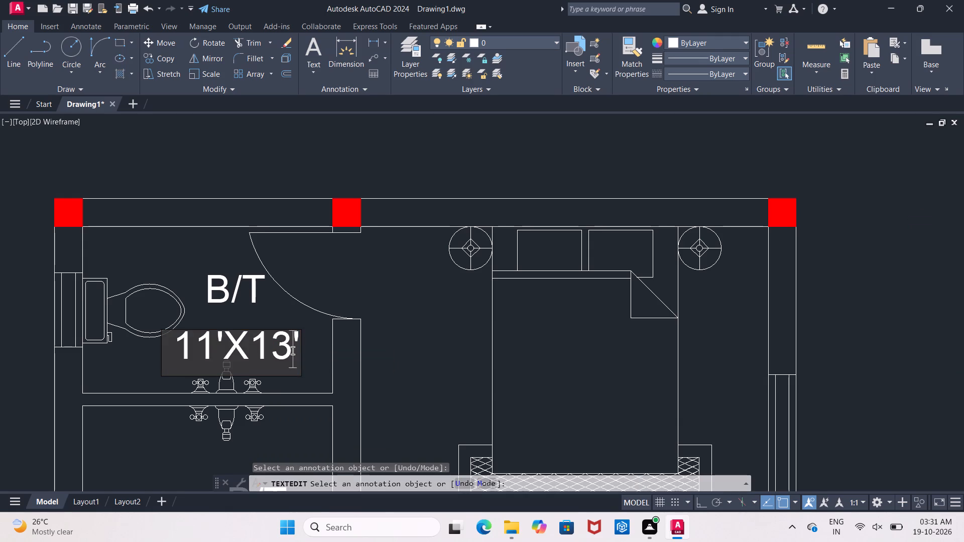
{"action": "key", "text": "BackSpace"}
{"action": "key", "text": "BackSpace"}
{"action": "type", "text": "4'"}
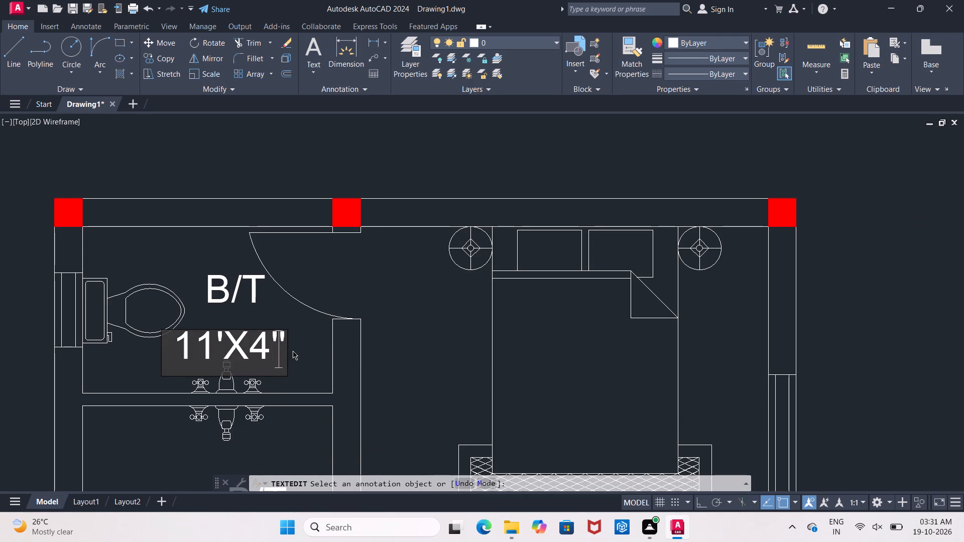
{"action": "key", "text": "6"}
{"action": "key", "text": "Right"}
{"action": "key", "text": "BackSpace"}
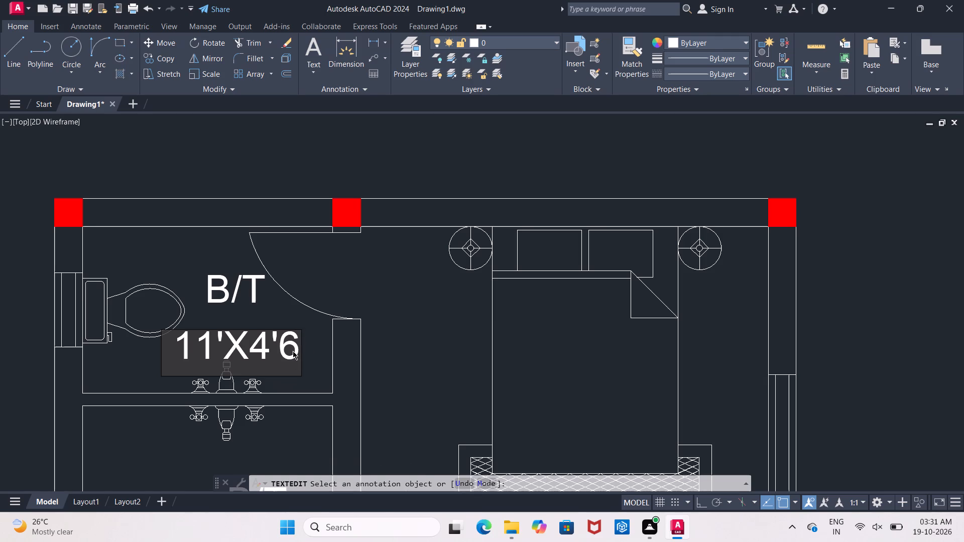
{"action": "key", "text": "shift+quotedbl"}
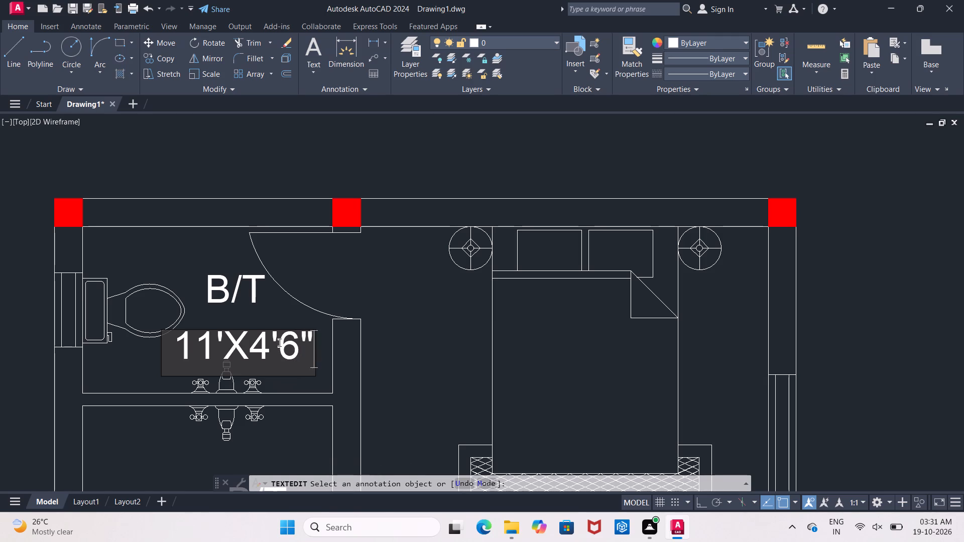
{"action": "left_click", "coordinate": [222, 346]}
{"action": "key", "text": "BackSpace"}
{"action": "key", "text": "BackSpace"}
{"action": "key", "text": "BackSpace"}
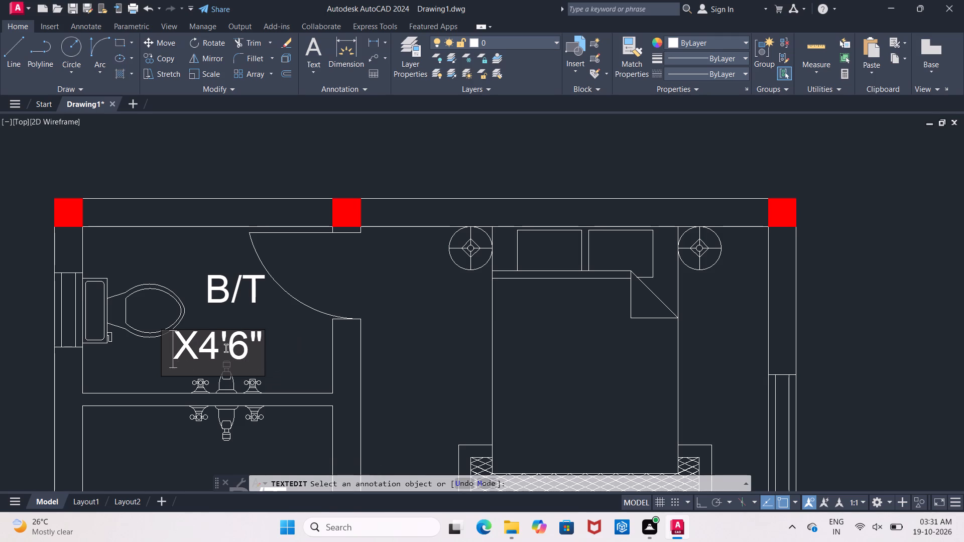
{"action": "type", "text": "6'"}
{"action": "key", "text": "9"}
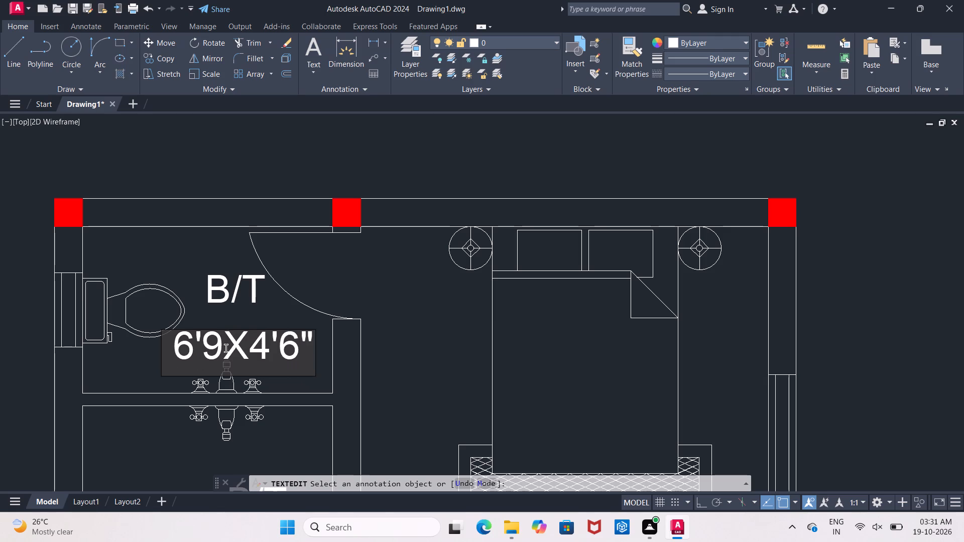
{"action": "key", "text": "shift+quotedbl"}
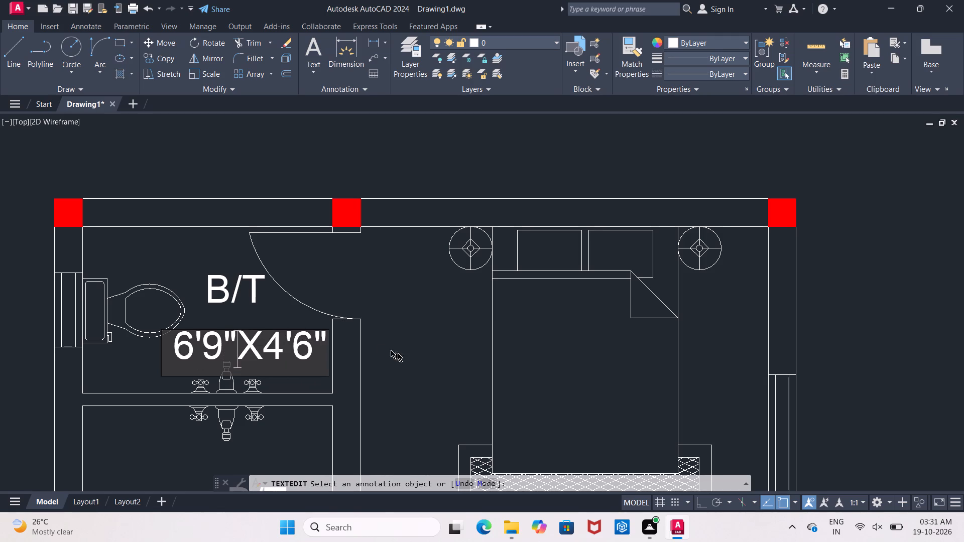
{"action": "left_click", "coordinate": [437, 352]}
Correct the size line under B/T in the first plan's toilet beside the bedroom to 6'9"X7'2".
{"action": "middle_click_drag", "start_coordinate": [436, 352], "coordinate": [475, 128]}
{"action": "scroll", "coordinate": [477, 146], "scroll_direction": "down", "scroll_amount": 1}
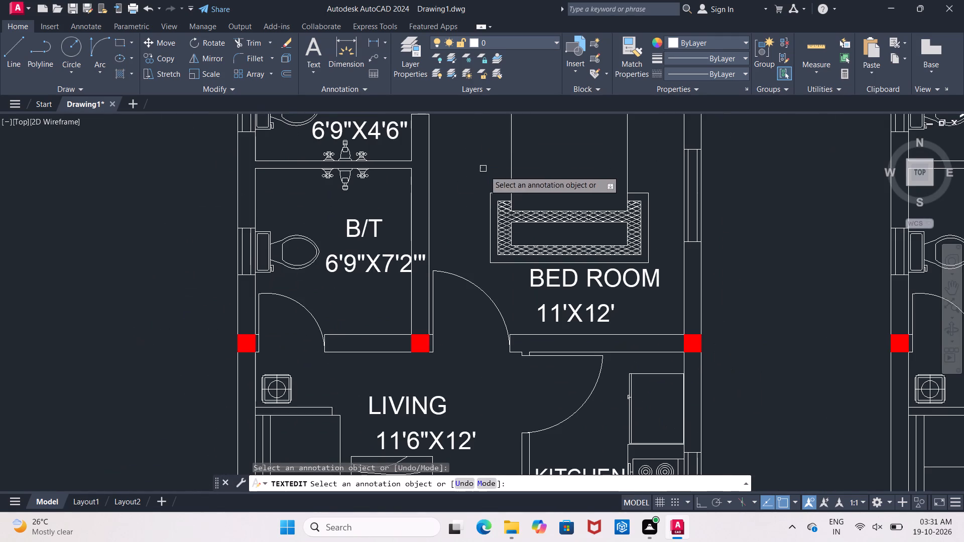
{"action": "middle_click_drag", "start_coordinate": [402, 241], "coordinate": [411, 308]}
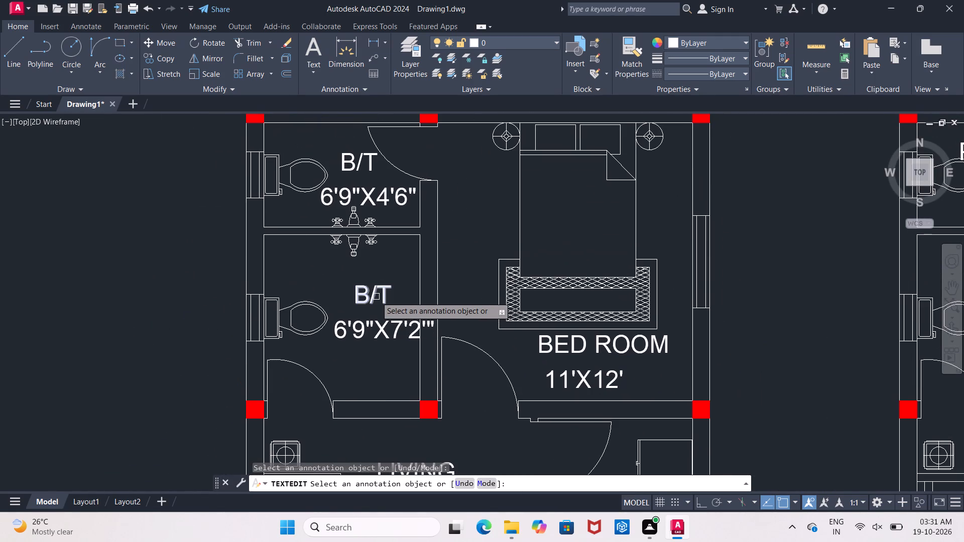
{"action": "key", "text": "Escape"}
{"action": "left_click", "coordinate": [382, 331]}
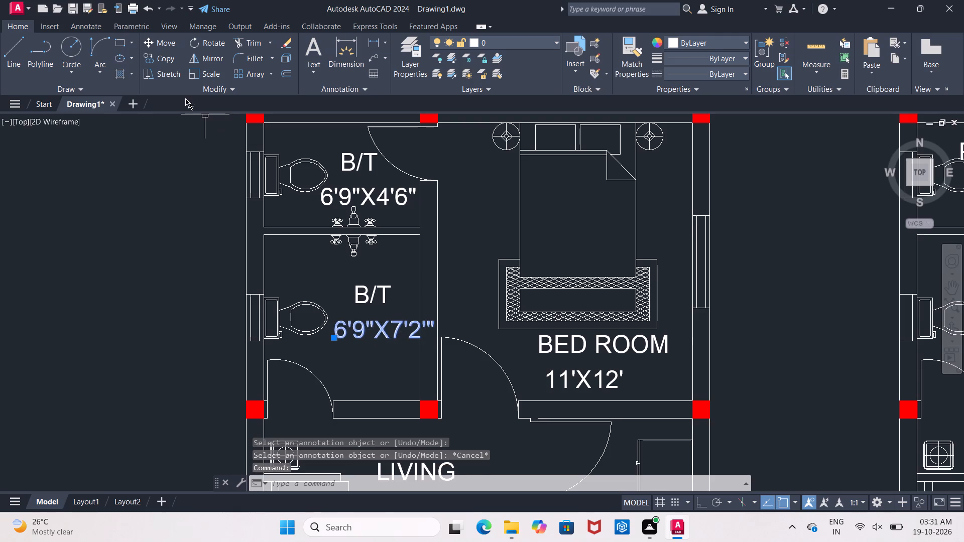
{"action": "left_click", "coordinate": [404, 331]}
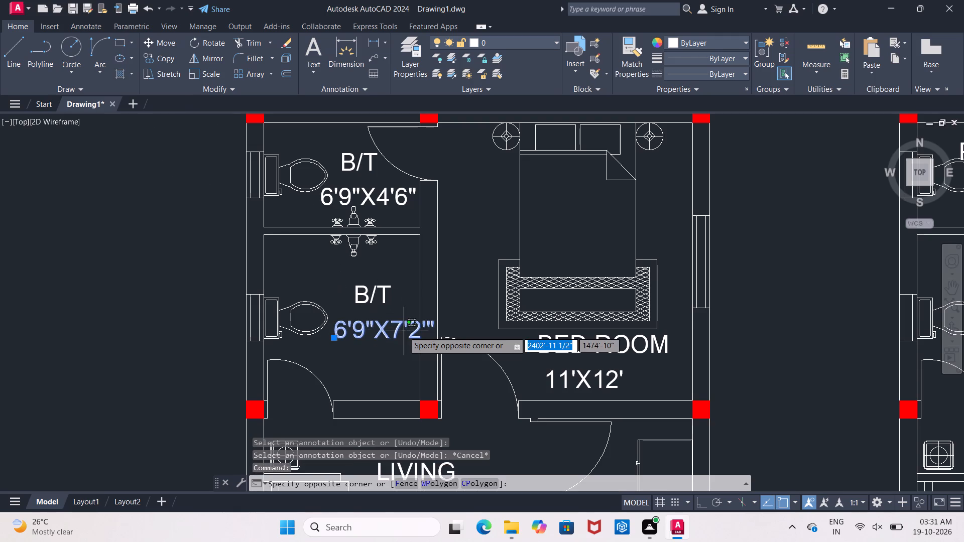
{"action": "right_click", "coordinate": [404, 331]}
{"action": "left_click", "coordinate": [428, 218]}
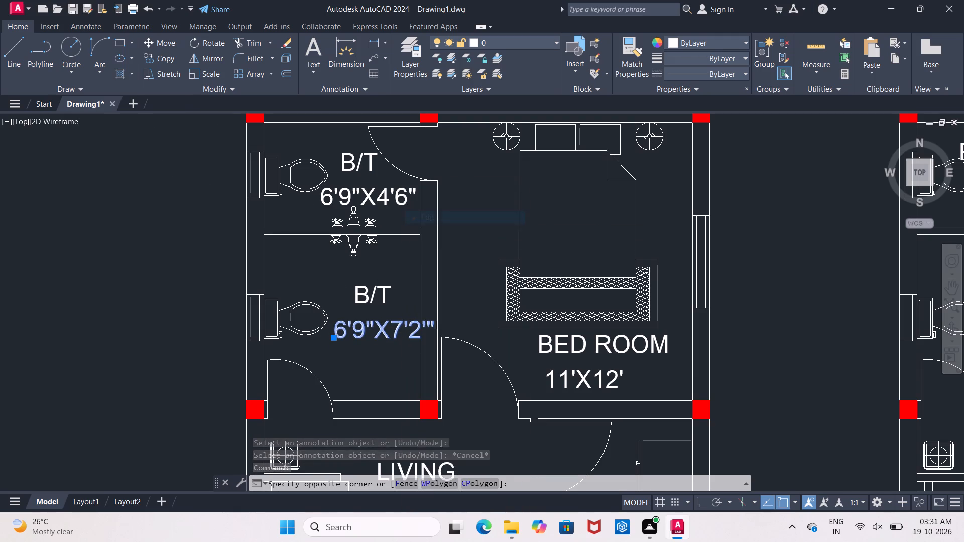
{"action": "scroll", "coordinate": [431, 349], "scroll_direction": "up", "scroll_amount": 3}
{"action": "left_click", "coordinate": [402, 263]}
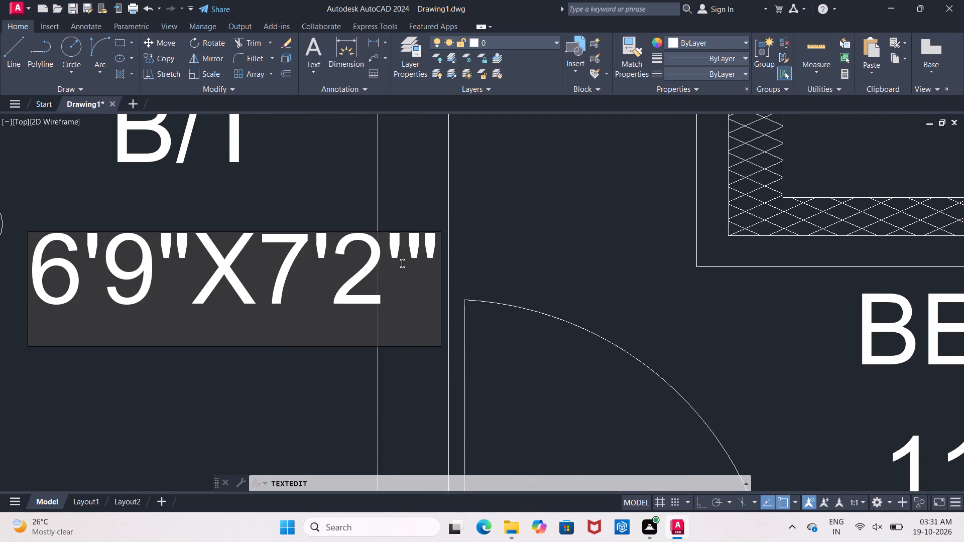
{"action": "key", "text": "BackSpace"}
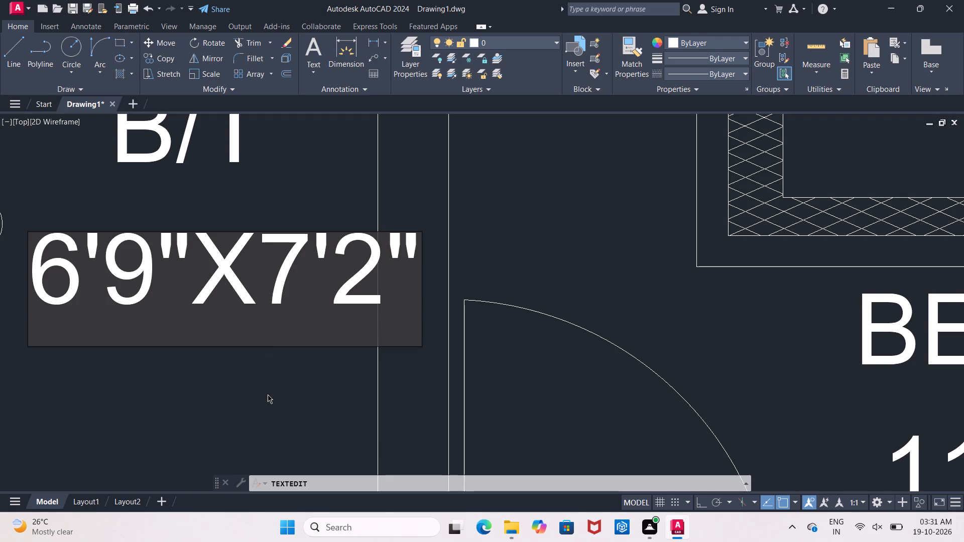
{"action": "left_click", "coordinate": [268, 394]}
{"action": "key", "text": "Escape"}
Move the 6'9"X7'2" size line about 5" horizontally toward the toilet fixture, clear of the wall beside the bedroom.
{"action": "left_click", "coordinate": [248, 303]}
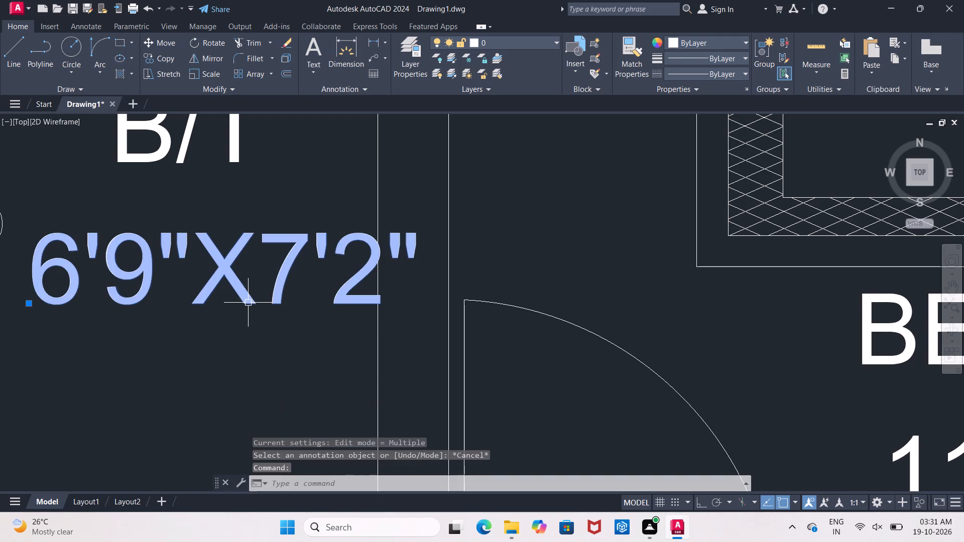
{"action": "left_click", "coordinate": [152, 46]}
{"action": "left_click", "coordinate": [223, 268]}
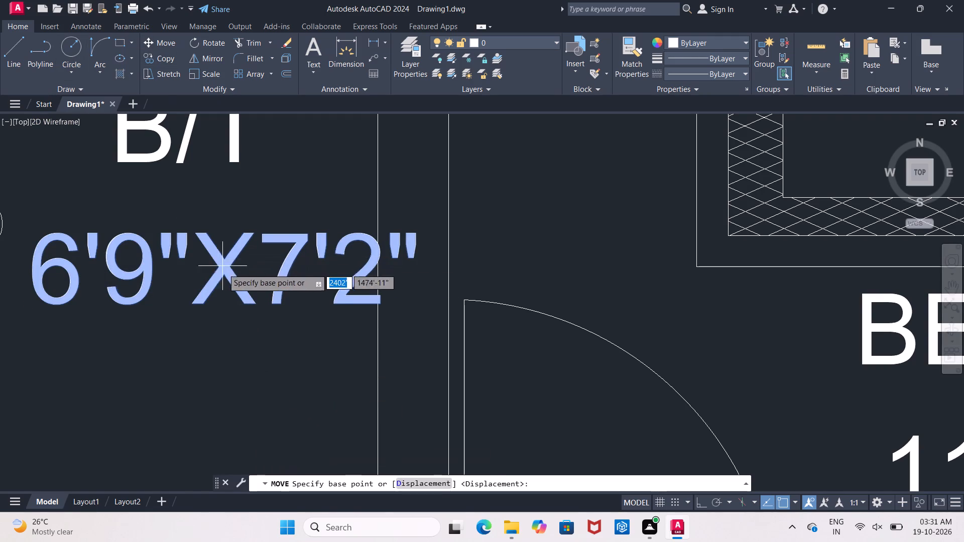
{"action": "left_click", "coordinate": [184, 269]}
Delete the copied porch label, both name and size lines, from the second plan's upper toilet.
{"action": "scroll", "coordinate": [185, 269], "scroll_direction": "down", "scroll_amount": 3}
{"action": "middle_click_drag", "start_coordinate": [188, 308], "coordinate": [267, 307]}
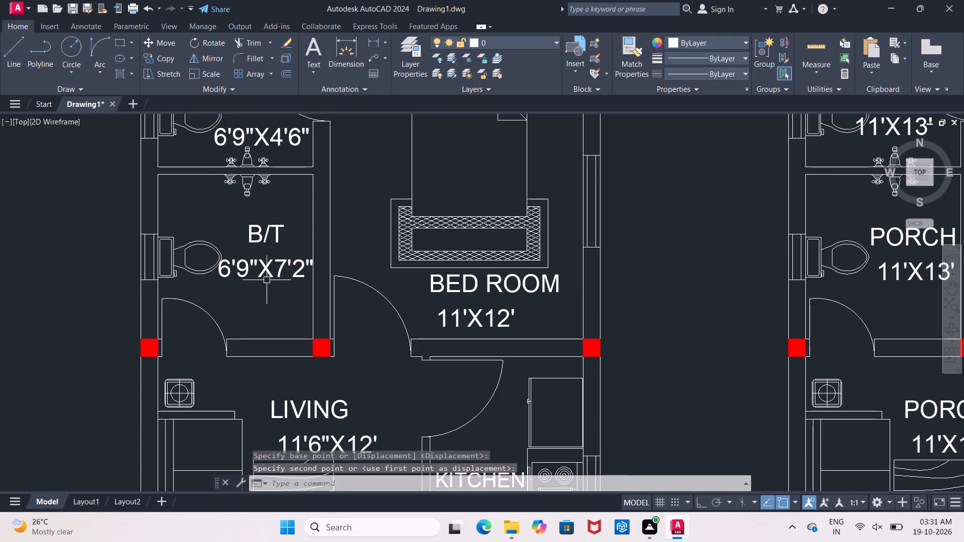
{"action": "scroll", "coordinate": [267, 280], "scroll_direction": "down", "scroll_amount": 2}
{"action": "middle_click_drag", "start_coordinate": [363, 326], "coordinate": [372, 235]}
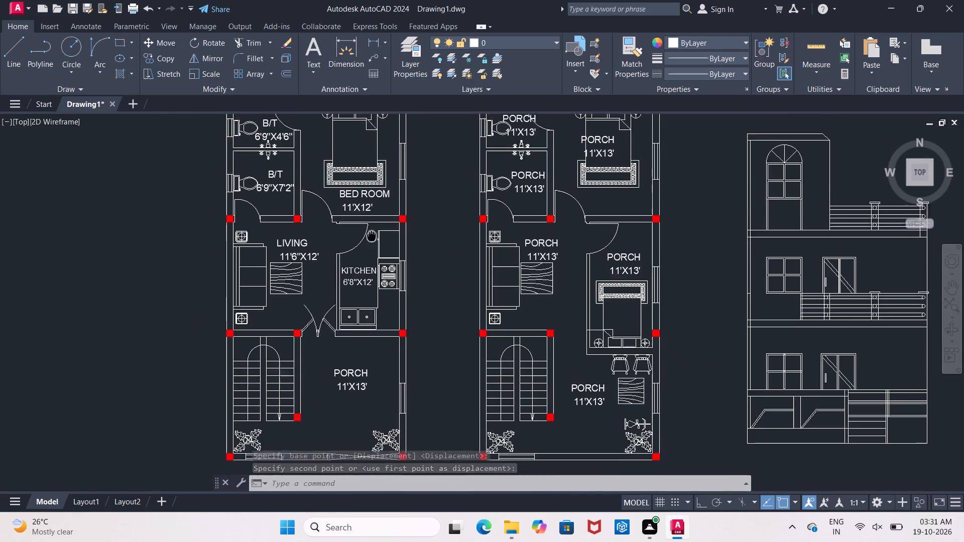
{"action": "middle_click_drag", "start_coordinate": [372, 235], "coordinate": [317, 285]}
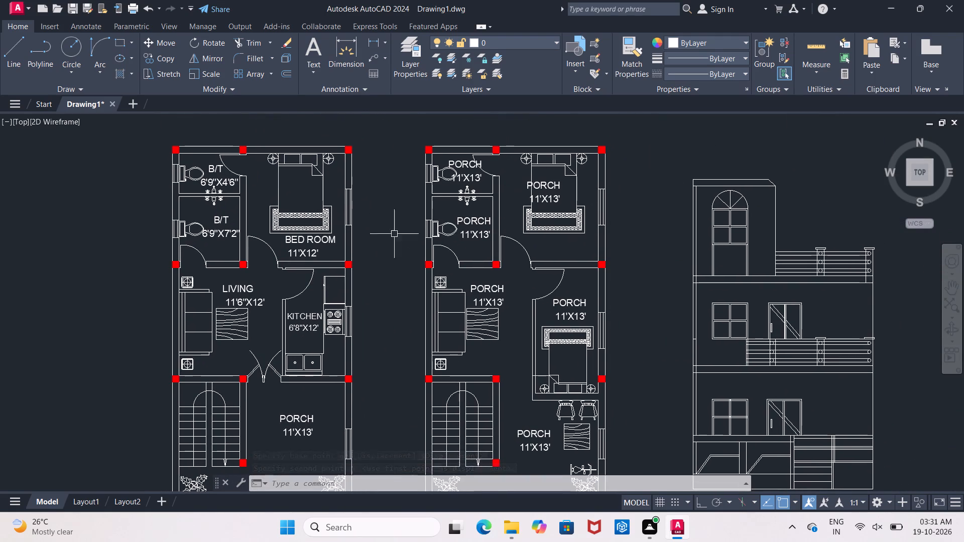
{"action": "scroll", "coordinate": [462, 169], "scroll_direction": "up", "scroll_amount": 2}
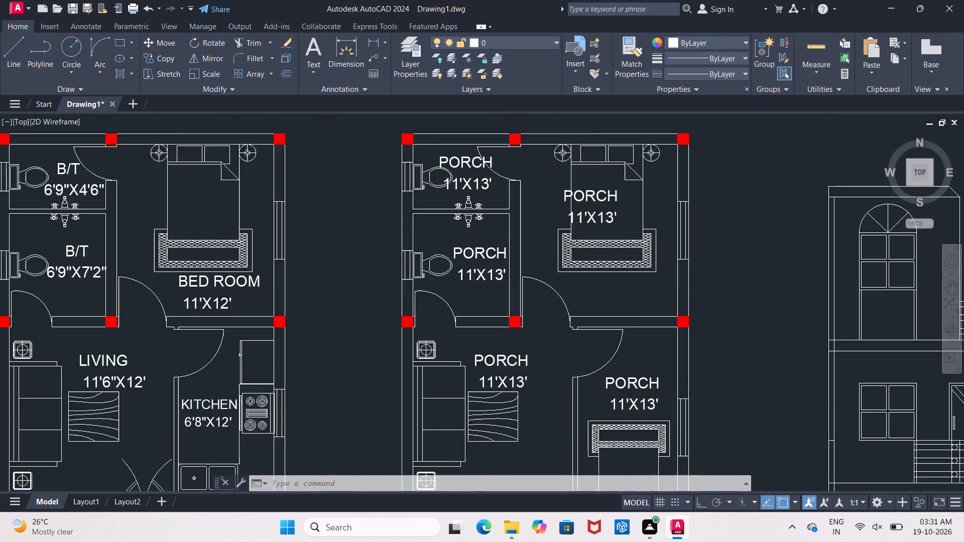
{"action": "left_click", "coordinate": [422, 147]}
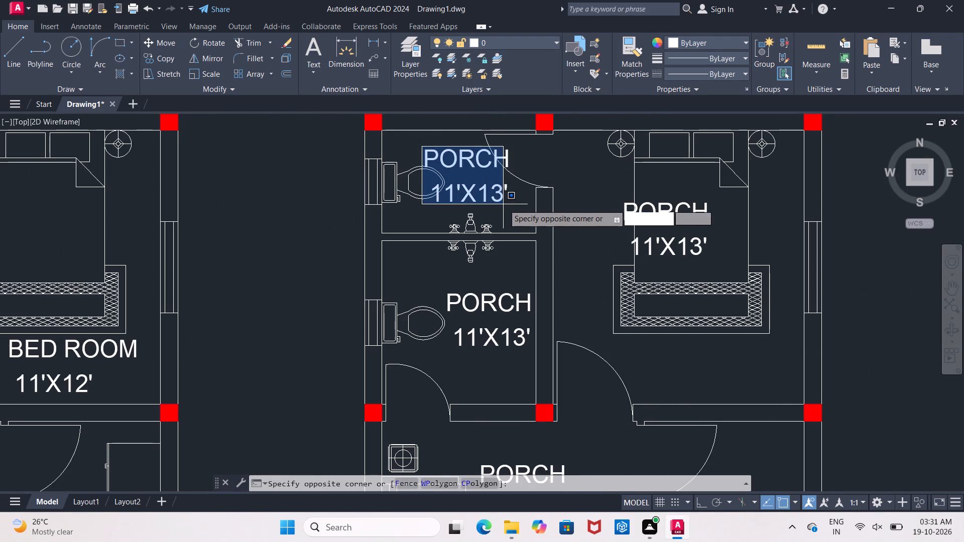
{"action": "left_click", "coordinate": [511, 203]}
{"action": "key", "text": "Delete"}
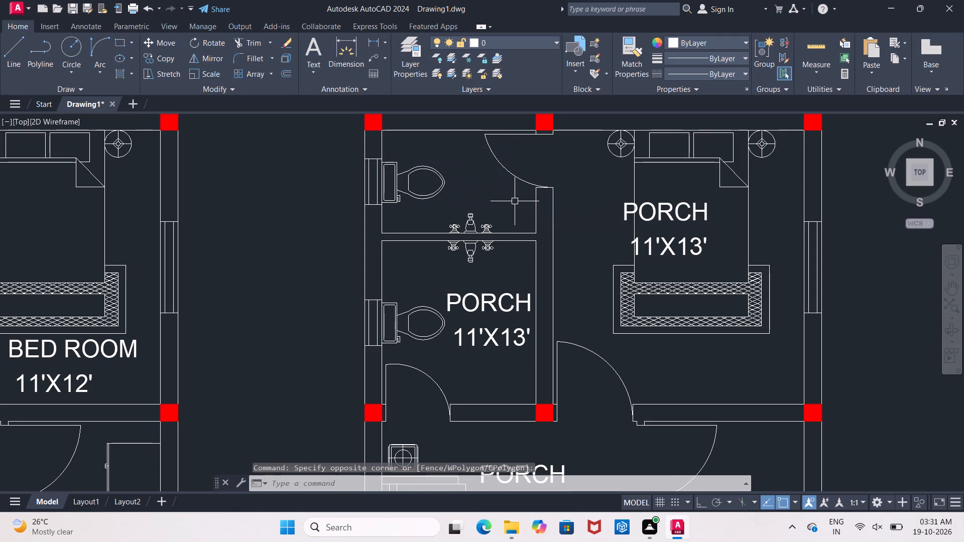
Delete both lines of the copied porch label over the bed in the second plan's upper bedroom.
{"action": "left_click", "coordinate": [613, 193]}
{"action": "left_click", "coordinate": [716, 252]}
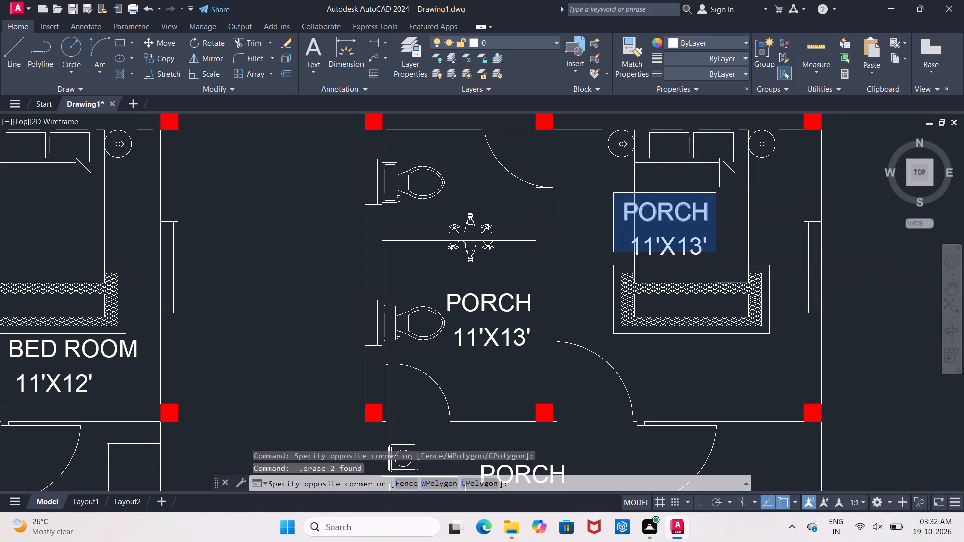
{"action": "left_click_drag", "start_coordinate": [574, 239], "coordinate": [583, 239]}
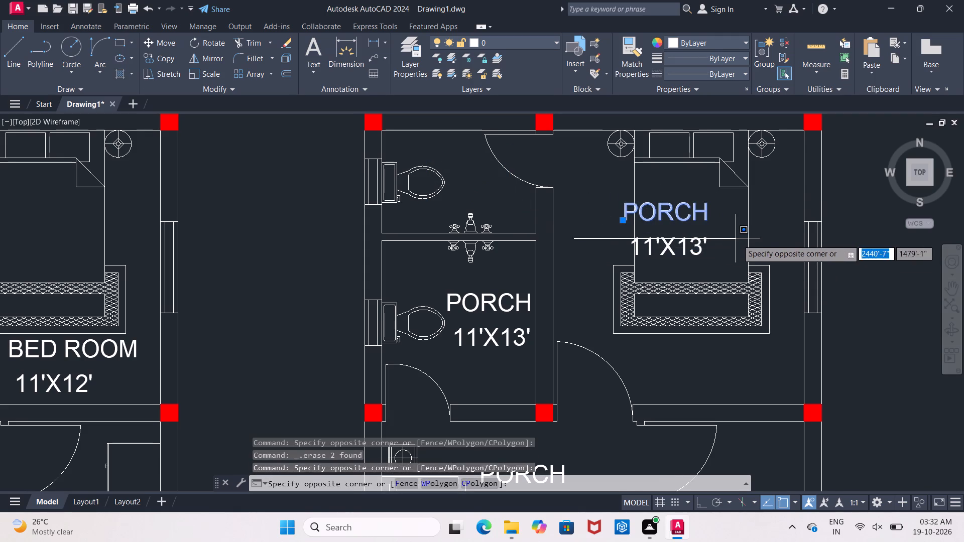
{"action": "left_click", "coordinate": [732, 256]}
{"action": "left_click", "coordinate": [618, 229]}
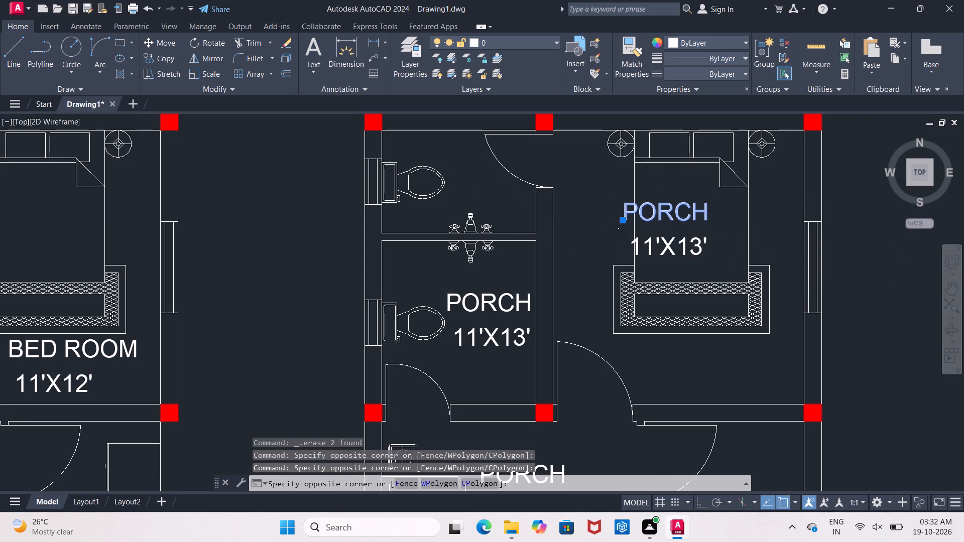
{"action": "left_click", "coordinate": [710, 259]}
{"action": "key", "text": "Delete"}
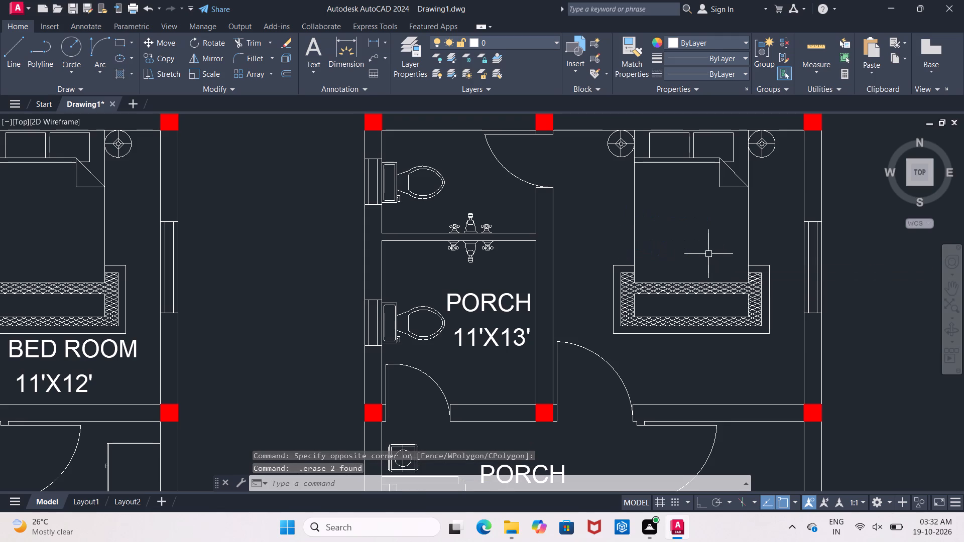
Delete both lines of the copied porch label in the second plan's lower toilet.
{"action": "left_click", "coordinate": [430, 263]}
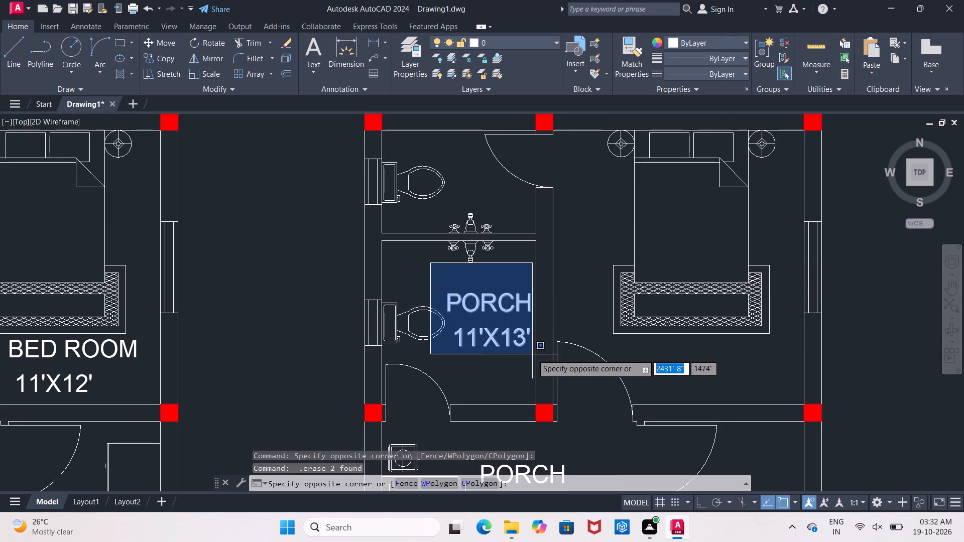
{"action": "left_click", "coordinate": [532, 354]}
{"action": "key", "text": "Delete"}
Delete both lines of the copied porch label beside the sofa in the second plan's living area.
{"action": "scroll", "coordinate": [554, 360], "scroll_direction": "down", "scroll_amount": 1}
{"action": "middle_click_drag", "start_coordinate": [556, 329], "coordinate": [562, 294]}
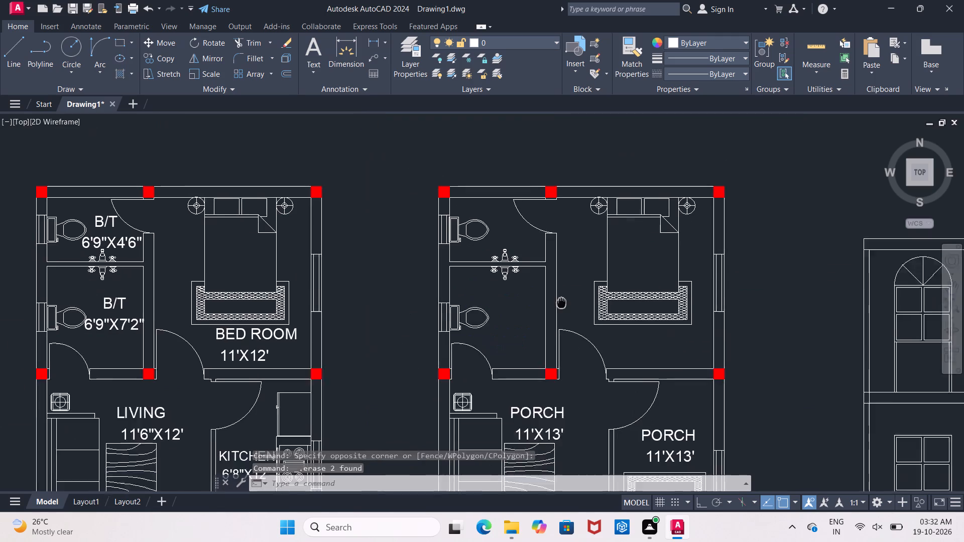
{"action": "middle_click_drag", "start_coordinate": [562, 294], "coordinate": [565, 280]}
{"action": "middle_click_drag", "start_coordinate": [536, 385], "coordinate": [531, 330]}
{"action": "scroll", "coordinate": [527, 321], "scroll_direction": "up", "scroll_amount": 1}
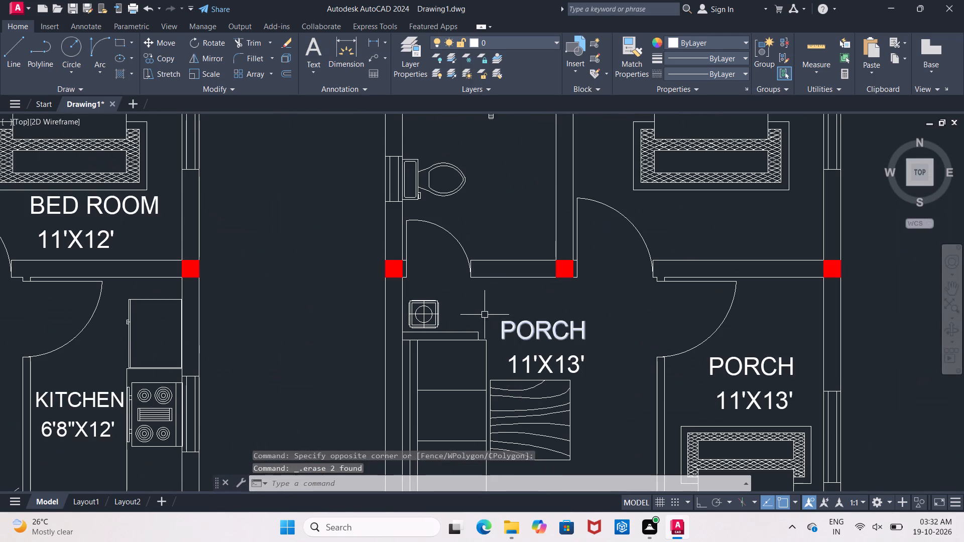
{"action": "left_click", "coordinate": [484, 314]}
{"action": "left_click", "coordinate": [605, 378]}
{"action": "key", "text": "Delete"}
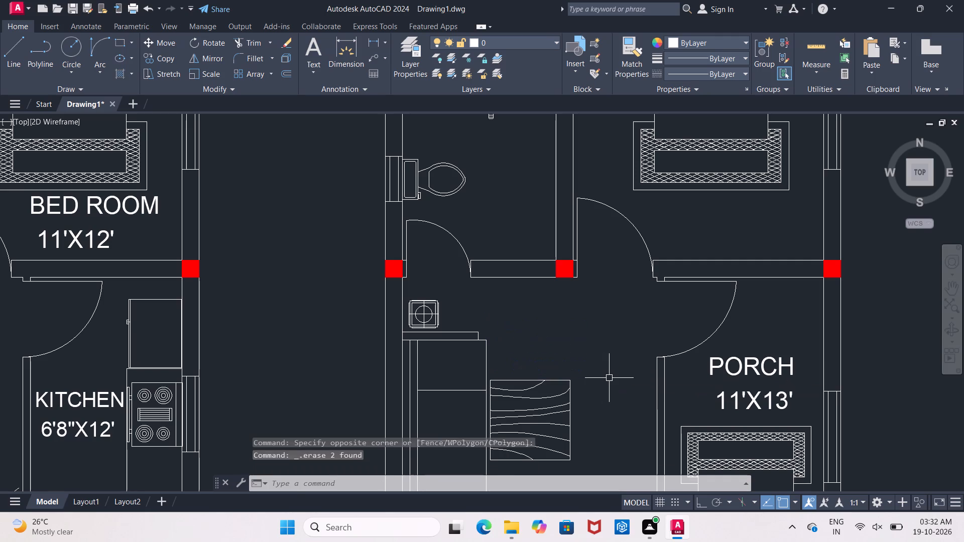
Delete both lines of the copied porch label above the bed in the second plan's lower bedroom.
{"action": "middle_click_drag", "start_coordinate": [702, 400], "coordinate": [612, 320]}
{"action": "left_click", "coordinate": [614, 269]}
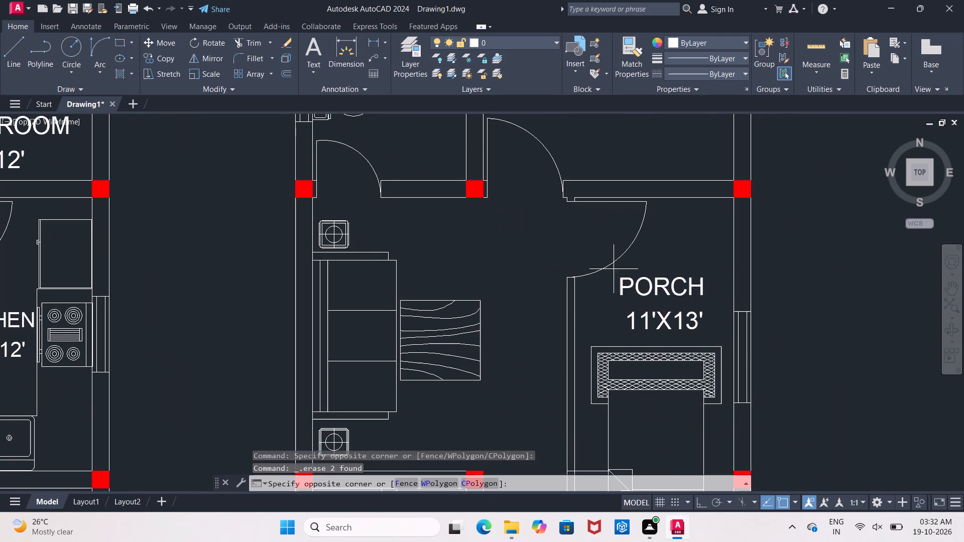
{"action": "left_click", "coordinate": [709, 328]}
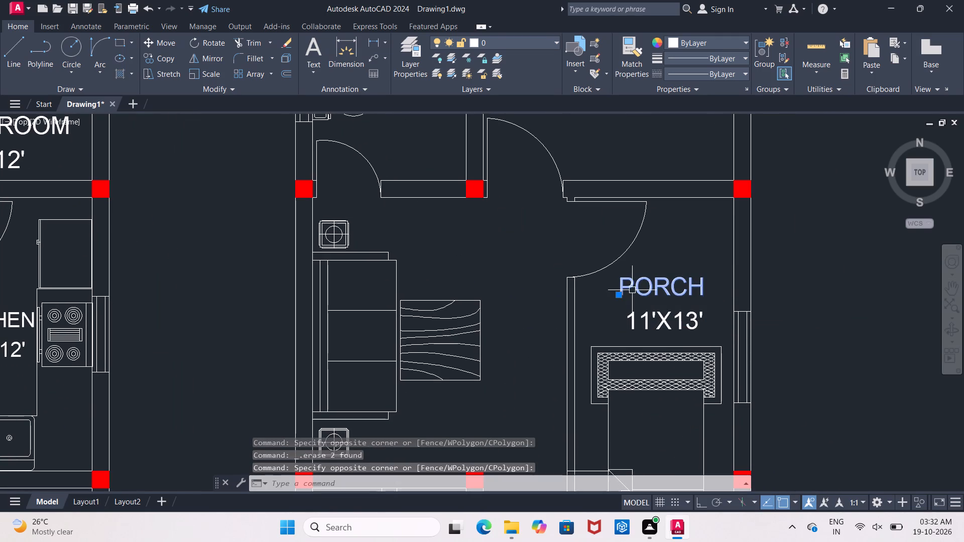
{"action": "left_click", "coordinate": [612, 304]}
{"action": "left_click", "coordinate": [700, 333]}
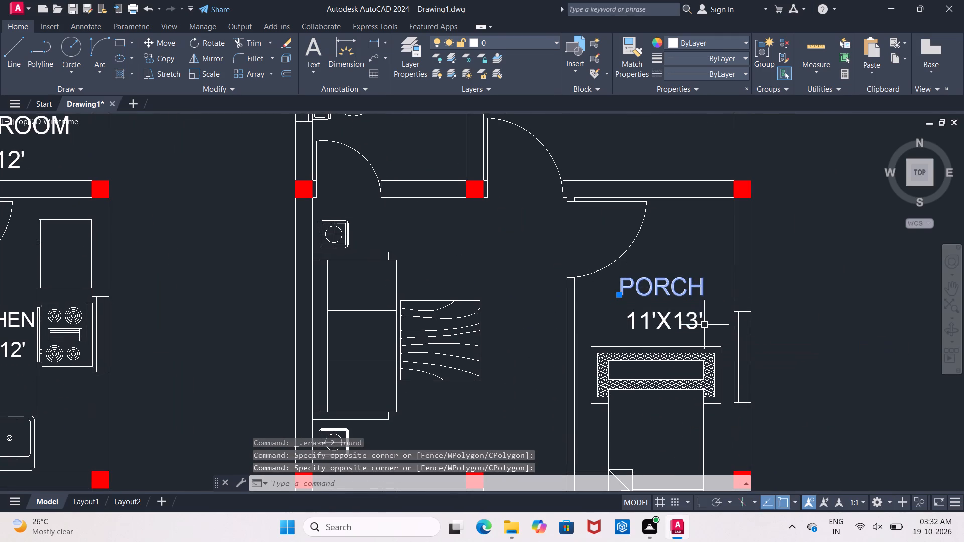
{"action": "left_click", "coordinate": [688, 323]}
{"action": "key", "text": "Delete"}
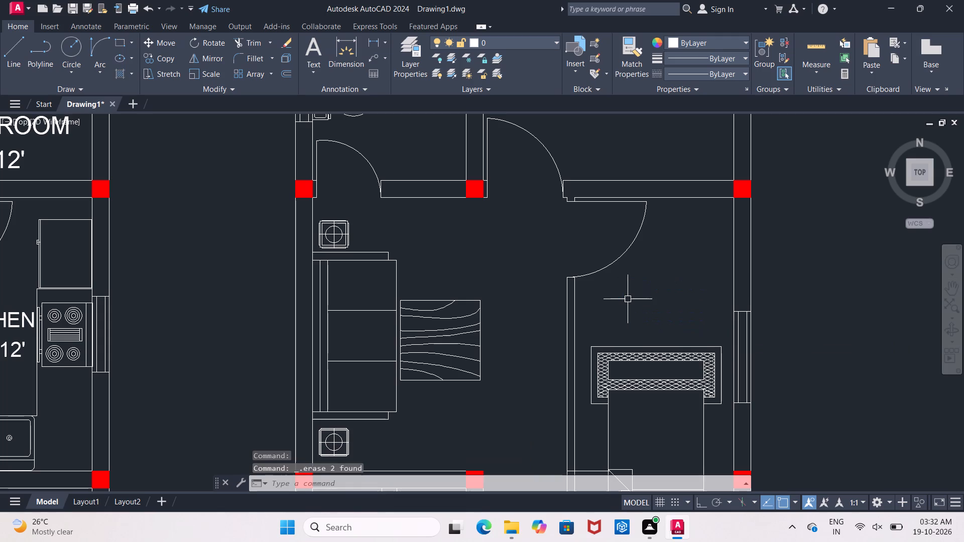
Delete both lines of the copied porch label between the staircase and the table in the second plan.
{"action": "scroll", "coordinate": [653, 321], "scroll_direction": "down", "scroll_amount": 2}
{"action": "scroll", "coordinate": [667, 423], "scroll_direction": "down", "scroll_amount": 1}
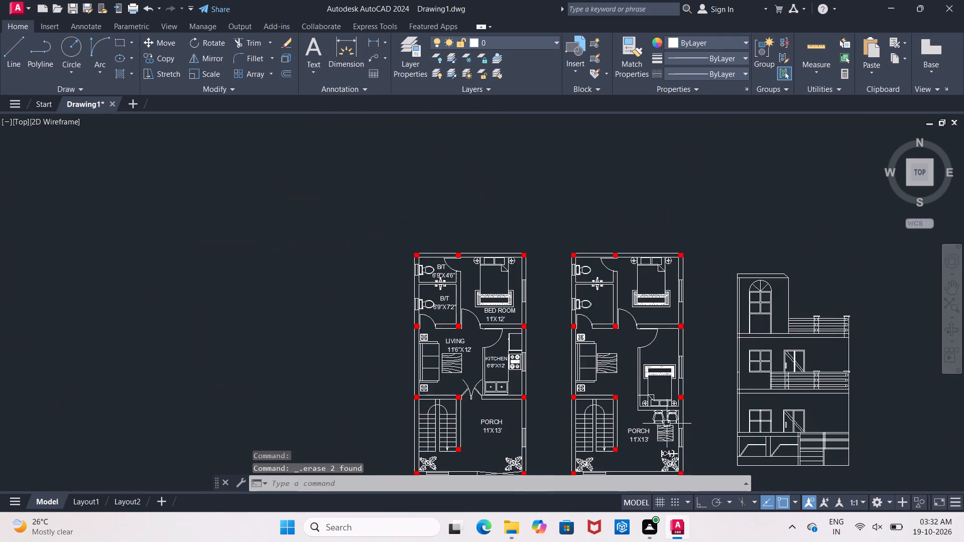
{"action": "middle_click_drag", "start_coordinate": [664, 407], "coordinate": [655, 329]}
{"action": "scroll", "coordinate": [638, 374], "scroll_direction": "up", "scroll_amount": 3}
{"action": "left_click", "coordinate": [531, 274]}
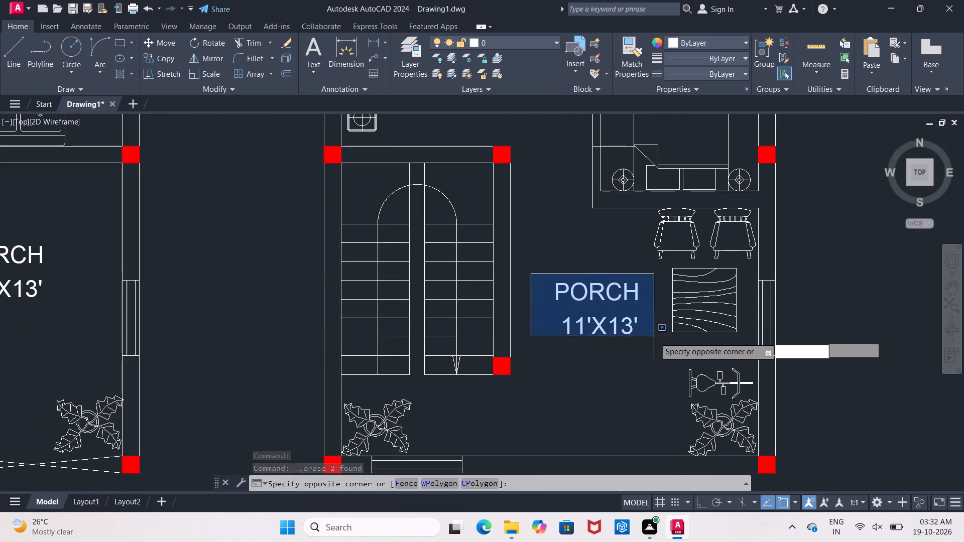
{"action": "left_click", "coordinate": [657, 342]}
{"action": "key", "text": "Delete"}
Move the LIVING name line in the first plan slightly to the right, closer to centred over its size line.
{"action": "scroll", "coordinate": [657, 379], "scroll_direction": "down", "scroll_amount": 2}
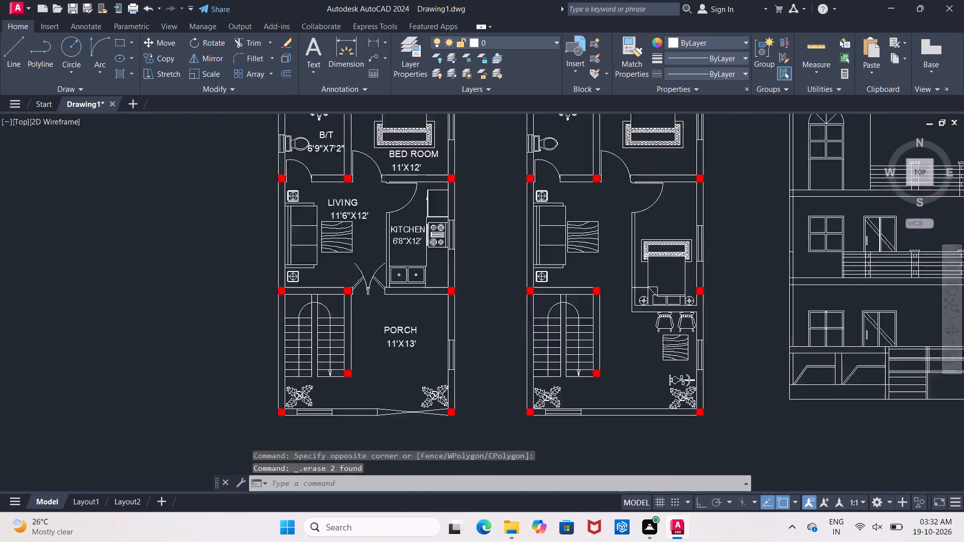
{"action": "scroll", "coordinate": [663, 382], "scroll_direction": "down", "scroll_amount": 2}
{"action": "scroll", "coordinate": [520, 330], "scroll_direction": "up", "scroll_amount": 1}
{"action": "scroll", "coordinate": [551, 302], "scroll_direction": "up", "scroll_amount": 2}
{"action": "middle_click_drag", "start_coordinate": [576, 311], "coordinate": [553, 314]}
{"action": "scroll", "coordinate": [553, 314], "scroll_direction": "down", "scroll_amount": 1}
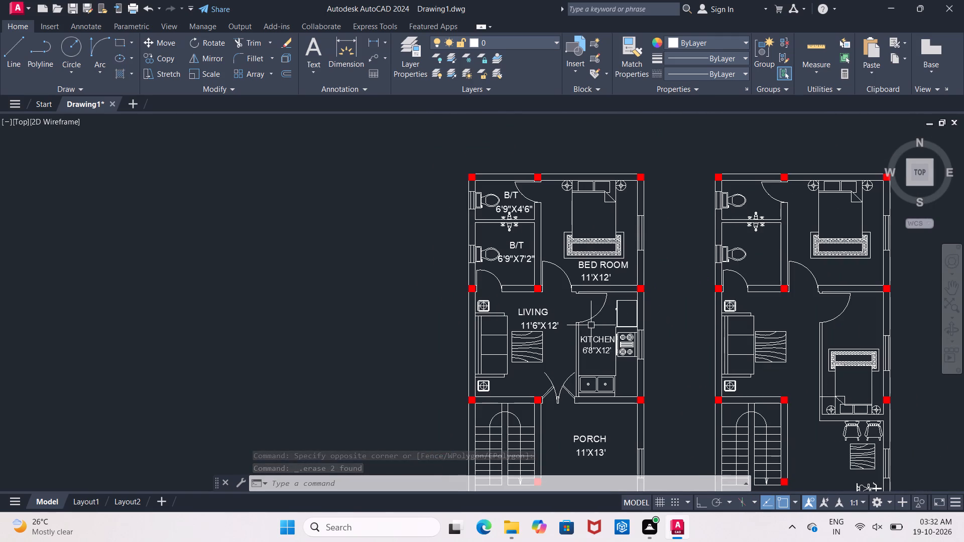
{"action": "scroll", "coordinate": [591, 325], "scroll_direction": "up", "scroll_amount": 1}
{"action": "scroll", "coordinate": [514, 308], "scroll_direction": "up", "scroll_amount": 2}
{"action": "left_click", "coordinate": [496, 305]}
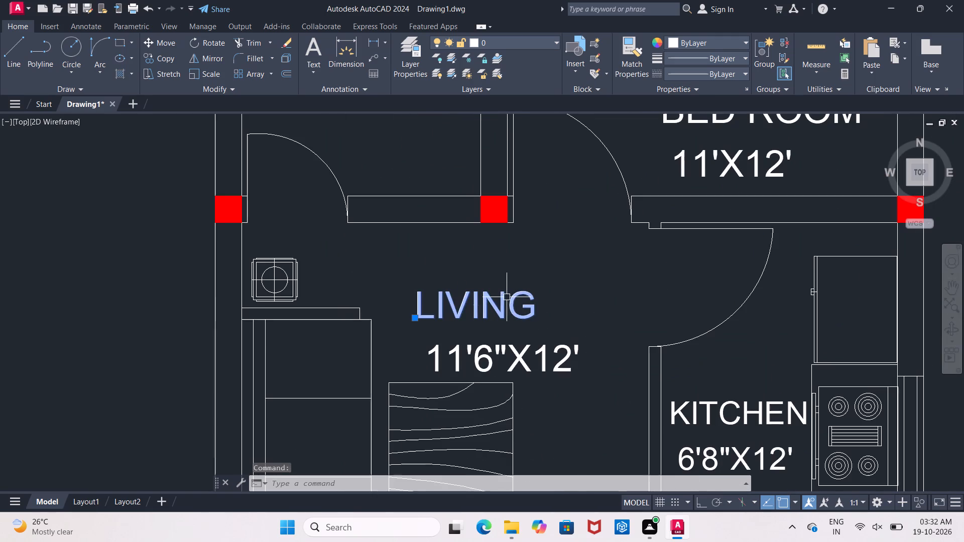
{"action": "left_click", "coordinate": [147, 45]}
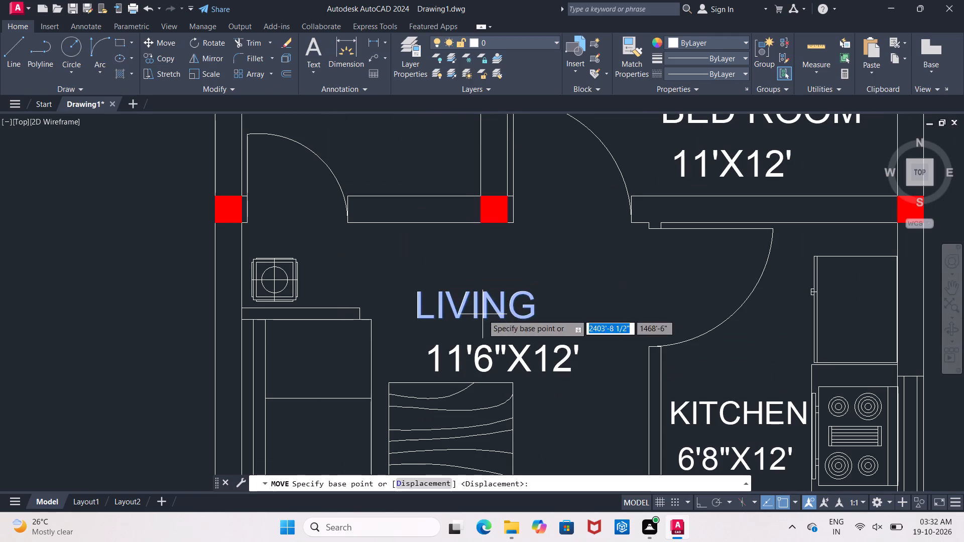
{"action": "left_click", "coordinate": [483, 314]}
{"action": "left_click", "coordinate": [501, 315]}
Move the LIVING name line in the first plan further right until it is centred over its 11'6"X12' size line.
{"action": "left_click", "coordinate": [474, 312]}
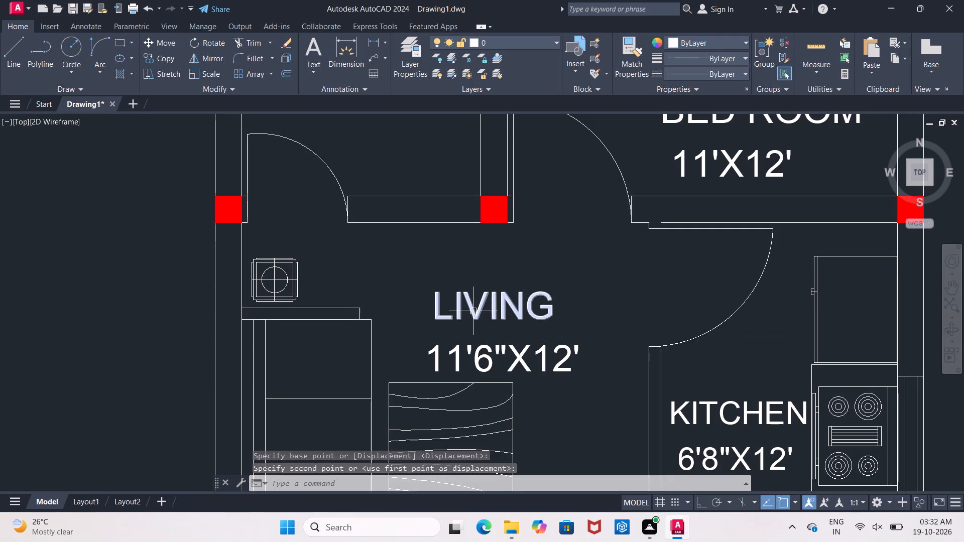
{"action": "left_click", "coordinate": [167, 47]}
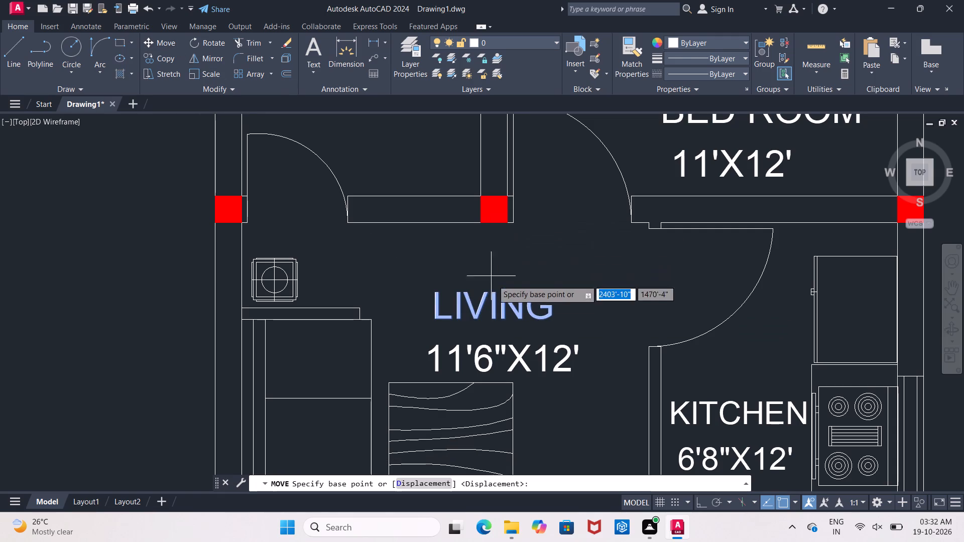
{"action": "left_click", "coordinate": [498, 306]}
{"action": "left_click", "coordinate": [505, 306]}
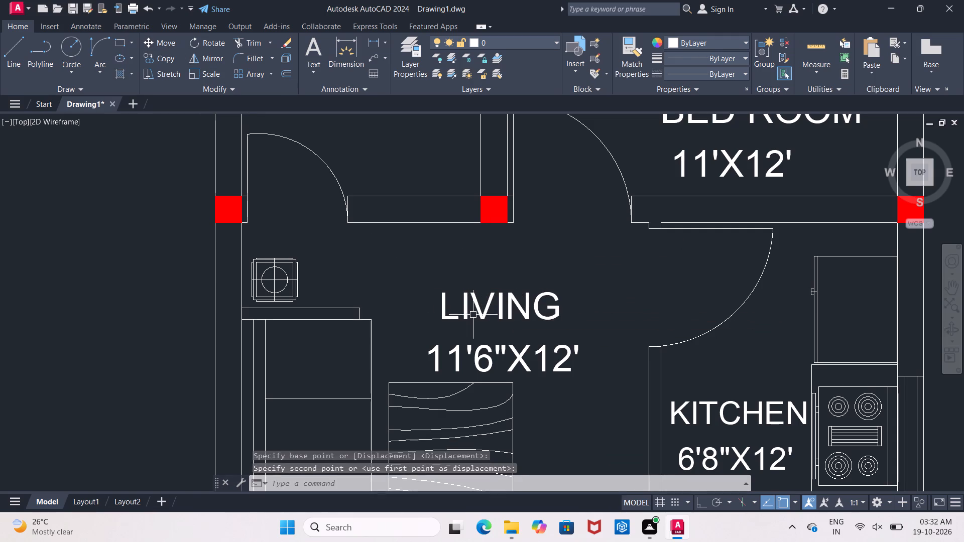
Copy both lines of the first plan's LIVING label straight across, with Ortho on, into the second plan's living area.
{"action": "left_click", "coordinate": [420, 278]}
{"action": "left_click", "coordinate": [585, 378]}
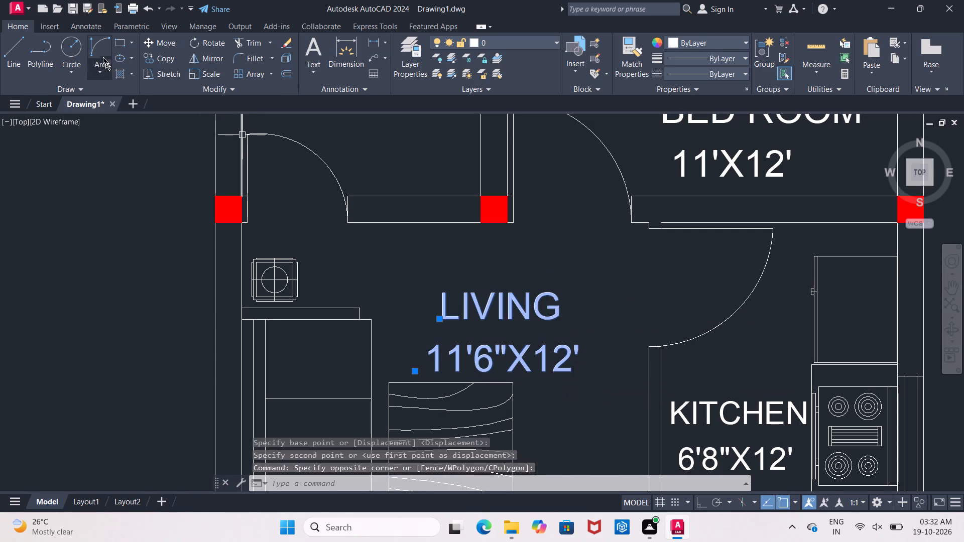
{"action": "left_click", "coordinate": [175, 58]}
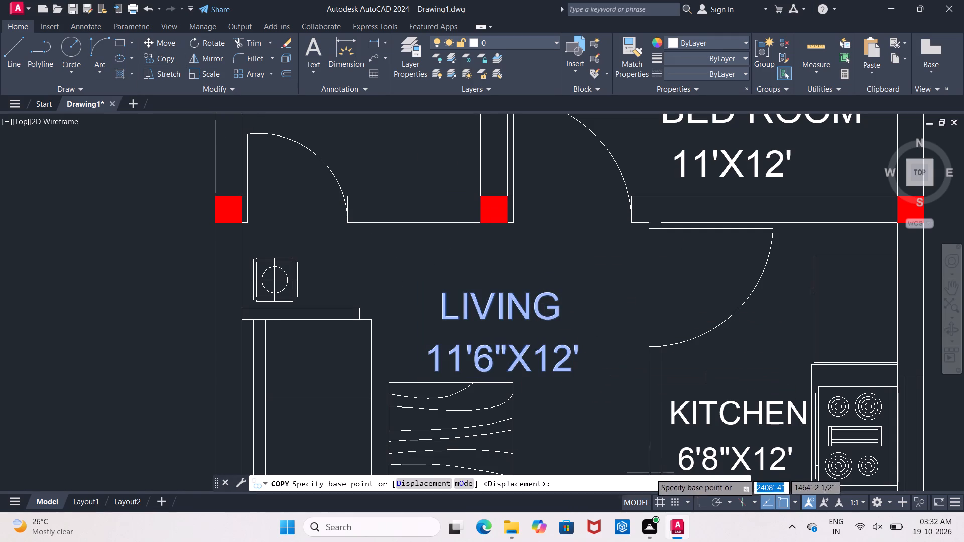
{"action": "left_click", "coordinate": [698, 501]}
{"action": "left_click_drag", "start_coordinate": [519, 345], "coordinate": [523, 348]}
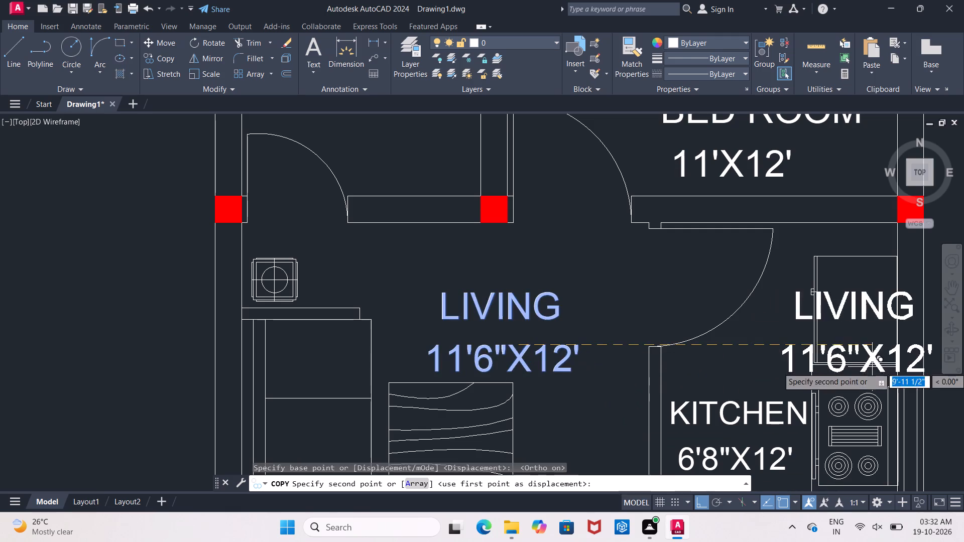
{"action": "middle_click_drag", "start_coordinate": [892, 367], "coordinate": [387, 351]}
{"action": "middle_click_drag", "start_coordinate": [822, 351], "coordinate": [329, 333]}
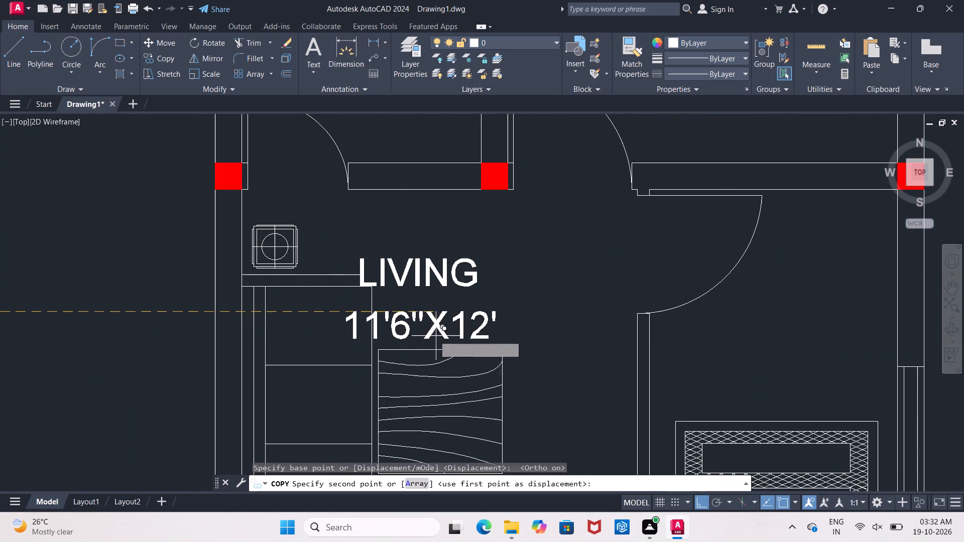
{"action": "left_click", "coordinate": [524, 336]}
{"action": "scroll", "coordinate": [534, 341], "scroll_direction": "down", "scroll_amount": 2}
{"action": "key", "text": "Escape"}
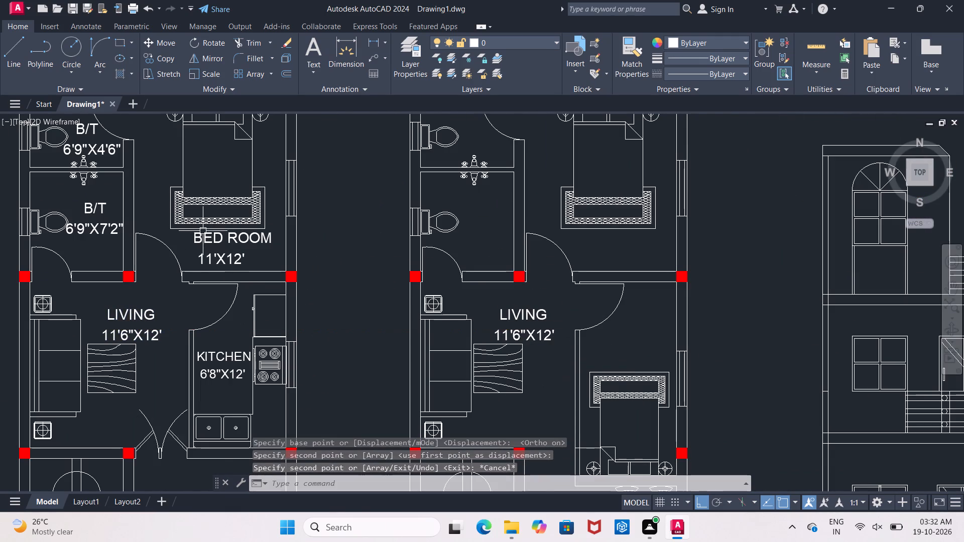
Move the first plan's 11'X12' bedroom size line horizontally to the right so it is centred under BED ROOM.
{"action": "scroll", "coordinate": [202, 230], "scroll_direction": "up", "scroll_amount": 4}
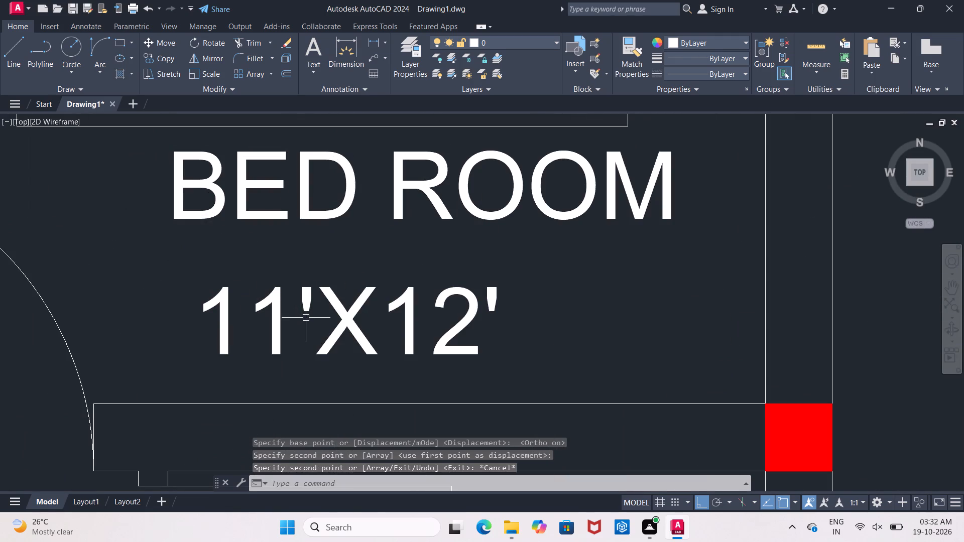
{"action": "left_click", "coordinate": [305, 301]}
{"action": "left_click", "coordinate": [154, 36]}
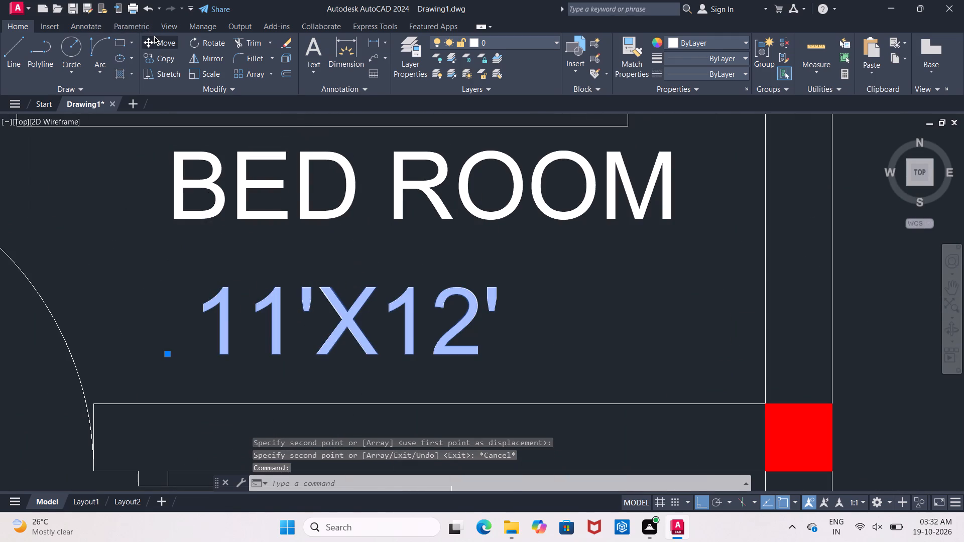
{"action": "left_click", "coordinate": [347, 320]}
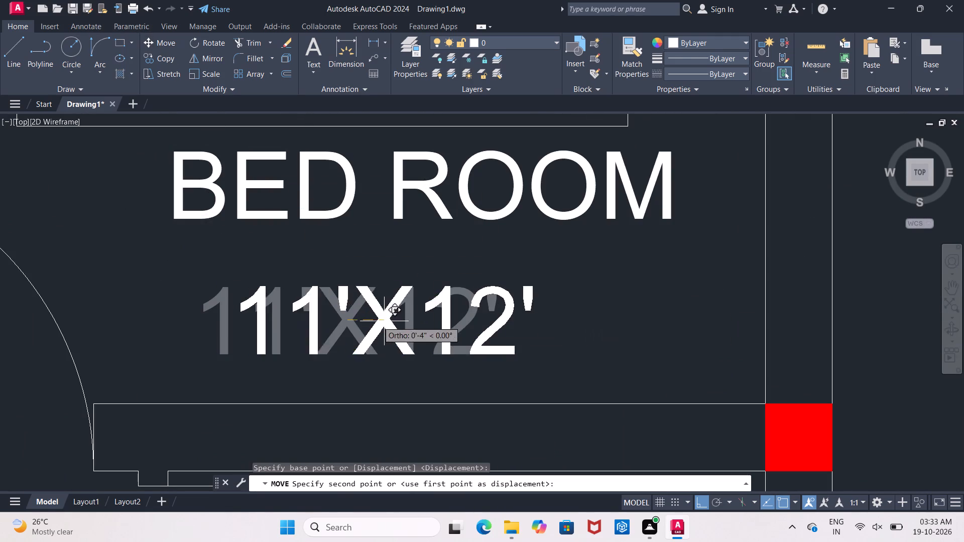
{"action": "left_click", "coordinate": [400, 320]}
Copy both lines of the first plan's BED ROOM label horizontally about 28' into the second plan's upper bedroom.
{"action": "scroll", "coordinate": [401, 320], "scroll_direction": "down", "scroll_amount": 4}
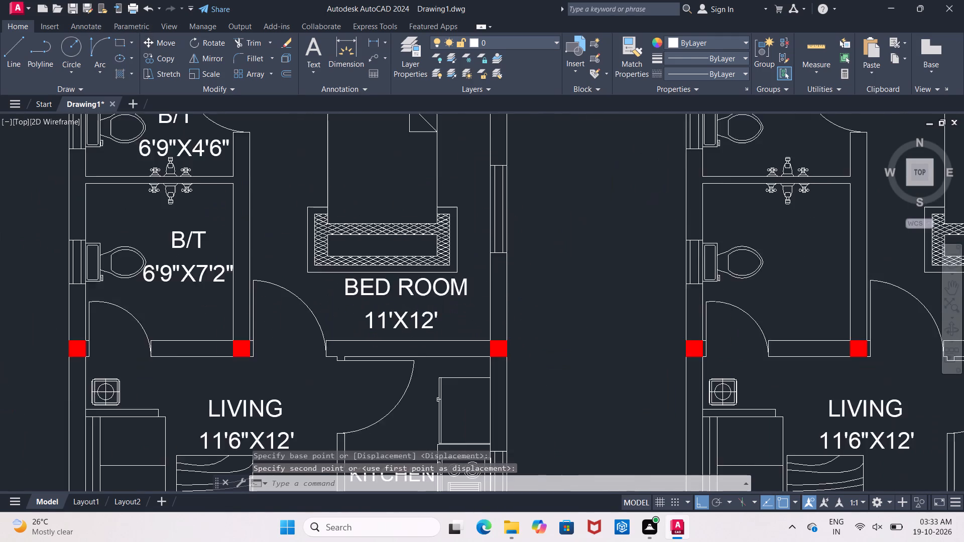
{"action": "left_click", "coordinate": [371, 298]}
{"action": "left_click", "coordinate": [404, 323]}
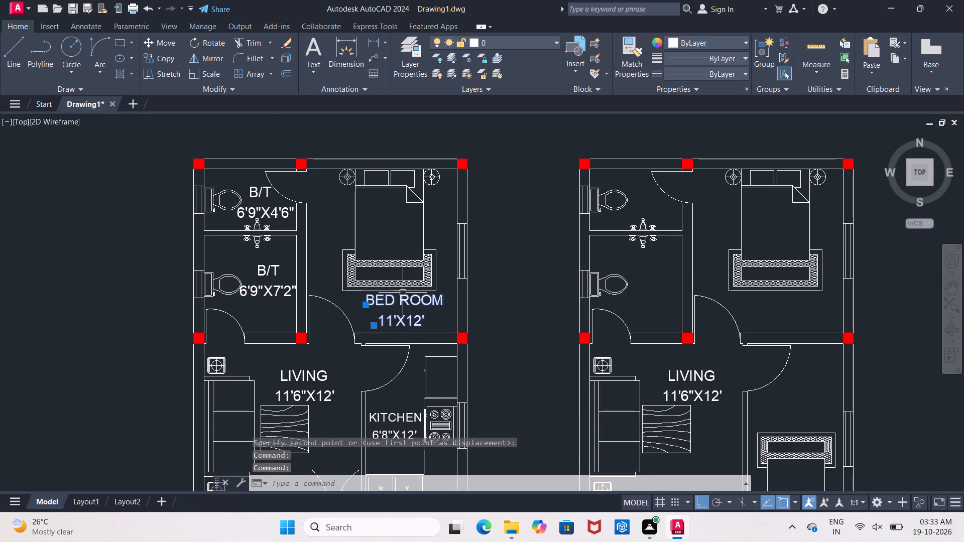
{"action": "left_click", "coordinate": [161, 56]}
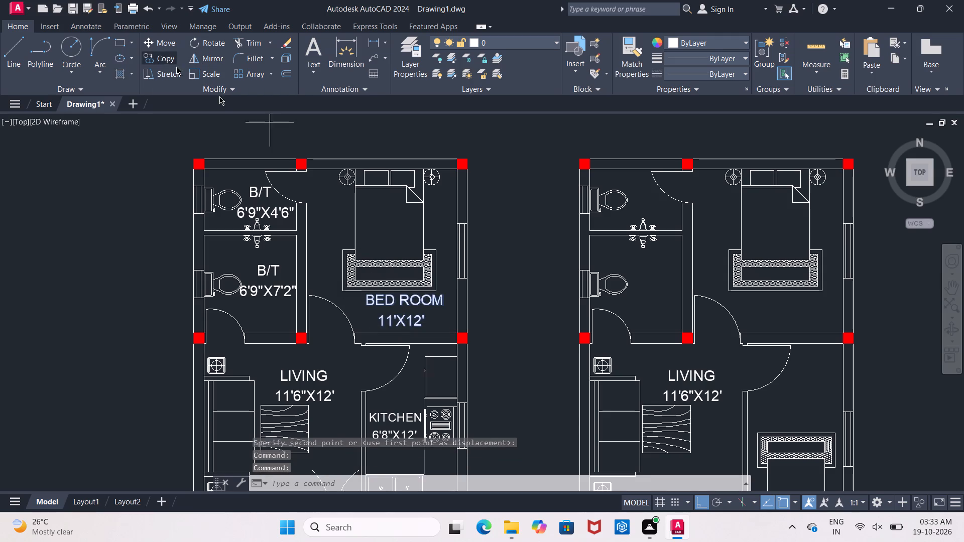
{"action": "left_click", "coordinate": [397, 309]}
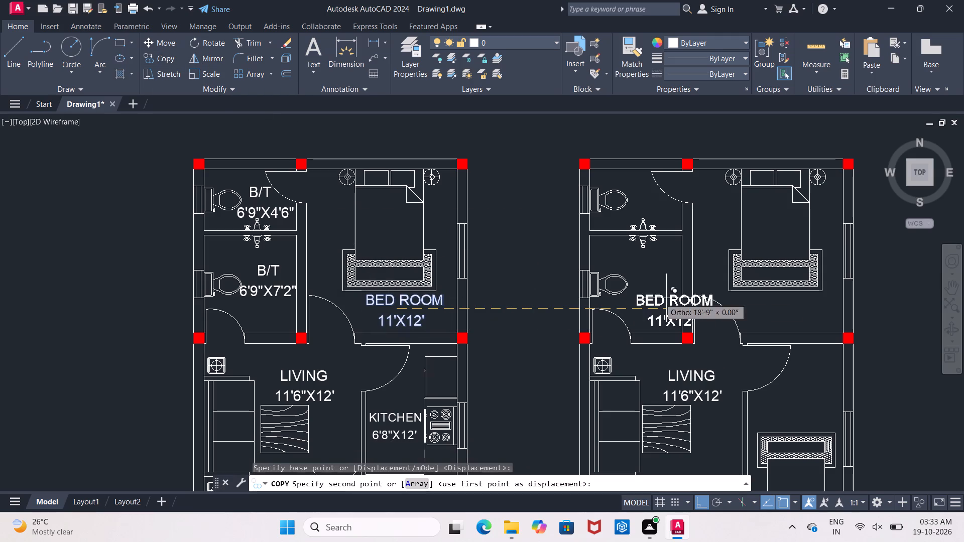
{"action": "left_click", "coordinate": [783, 317]}
{"action": "key", "text": "Escape"}
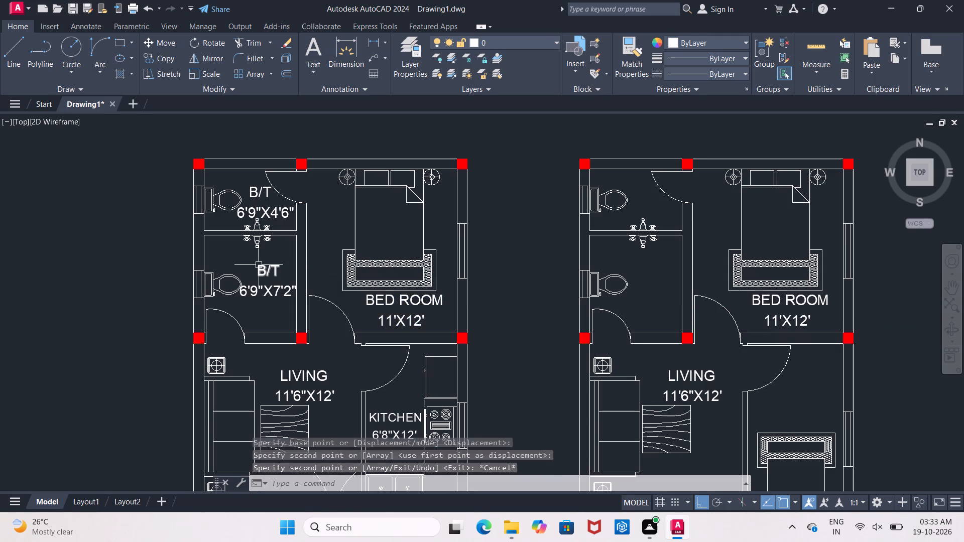
Copy the first plan's lower B/T label with its 6'9"X7'2" size horizontally about 28' into the second plan's lower bathroom.
{"action": "scroll", "coordinate": [247, 265], "scroll_direction": "up", "scroll_amount": 1}
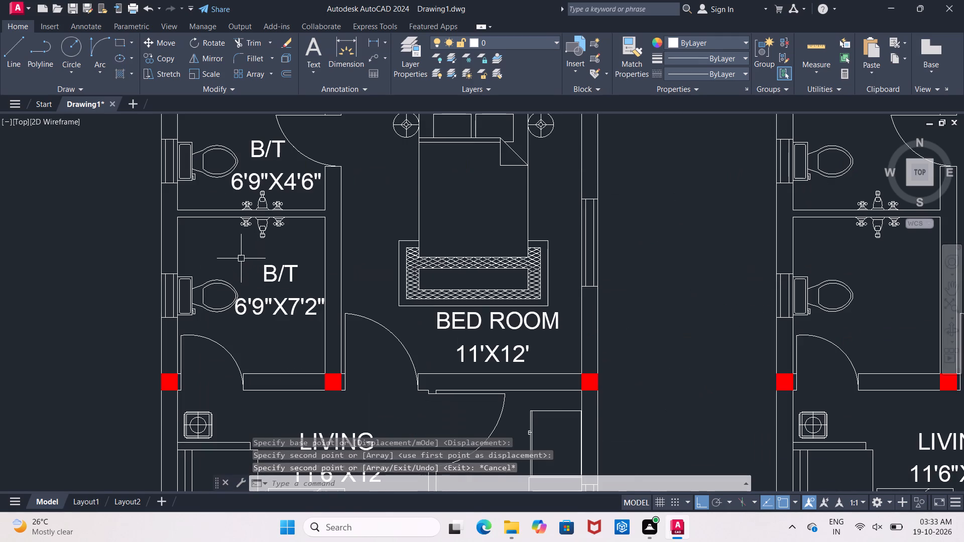
{"action": "left_click", "coordinate": [239, 254]}
{"action": "key", "text": "Escape"}
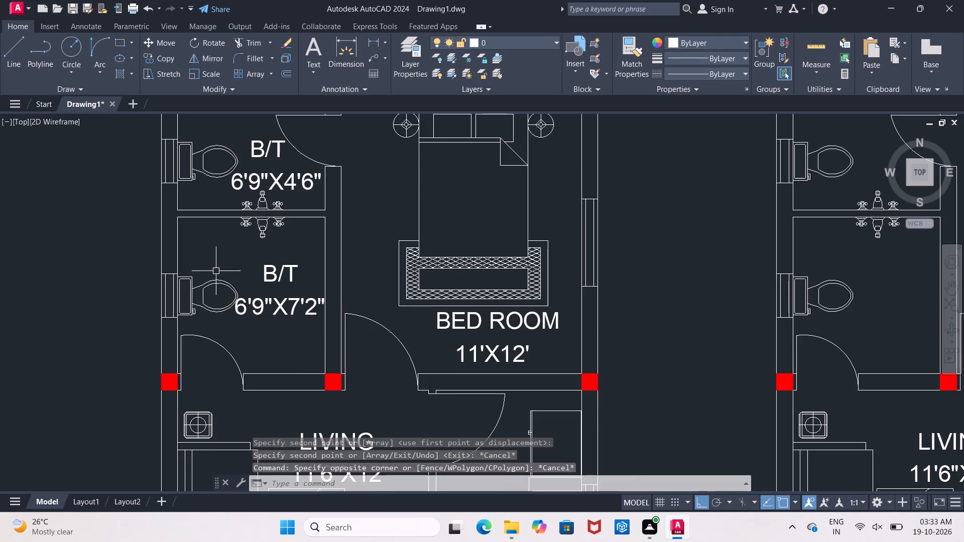
{"action": "left_click", "coordinate": [211, 260]}
{"action": "left_click", "coordinate": [333, 345]}
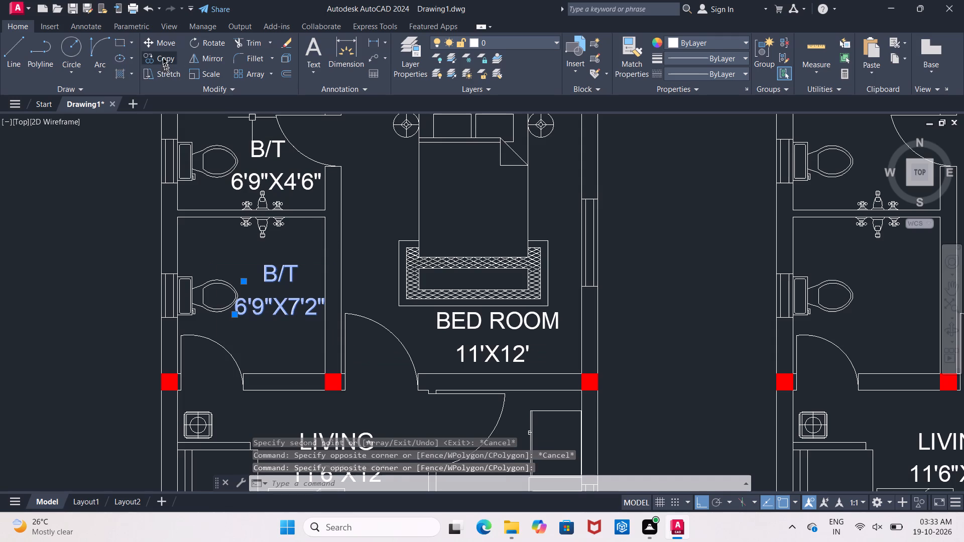
{"action": "left_click_drag", "start_coordinate": [162, 56], "coordinate": [164, 61]}
{"action": "left_click", "coordinate": [278, 289]}
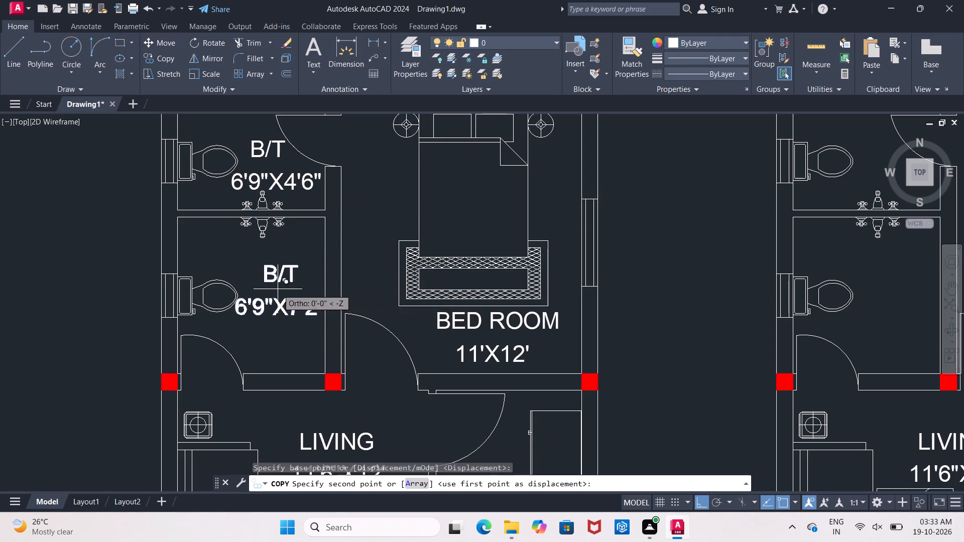
{"action": "middle_click_drag", "start_coordinate": [730, 285], "coordinate": [383, 281]}
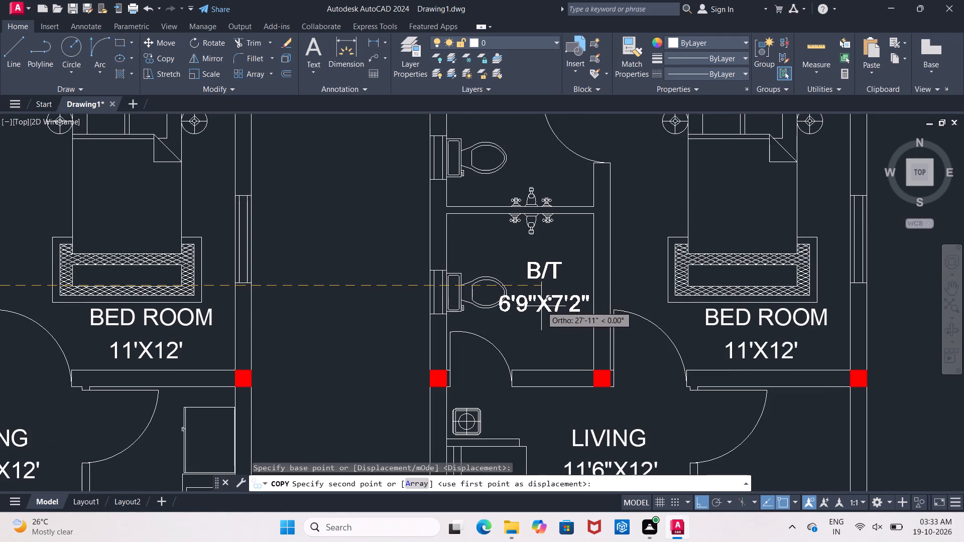
{"action": "left_click", "coordinate": [545, 308]}
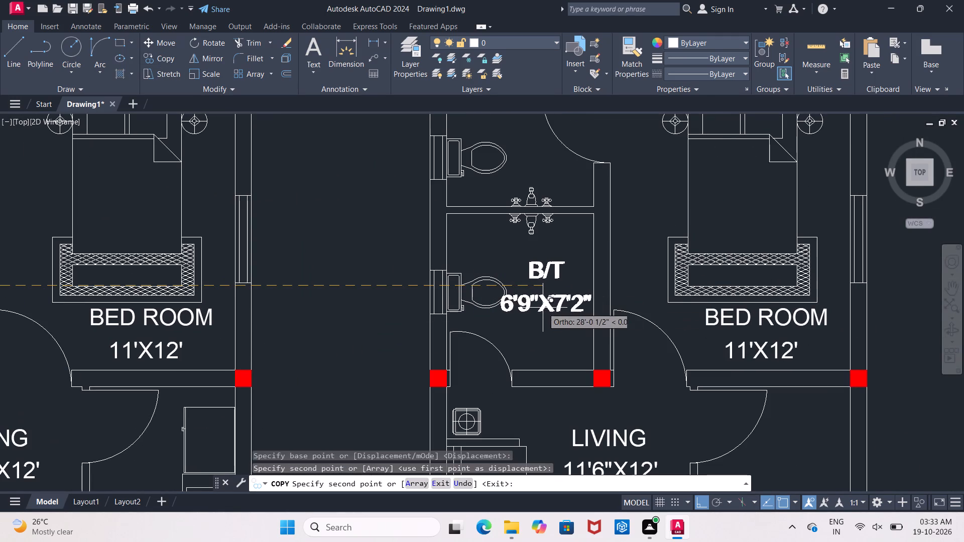
{"action": "key", "text": "Escape"}
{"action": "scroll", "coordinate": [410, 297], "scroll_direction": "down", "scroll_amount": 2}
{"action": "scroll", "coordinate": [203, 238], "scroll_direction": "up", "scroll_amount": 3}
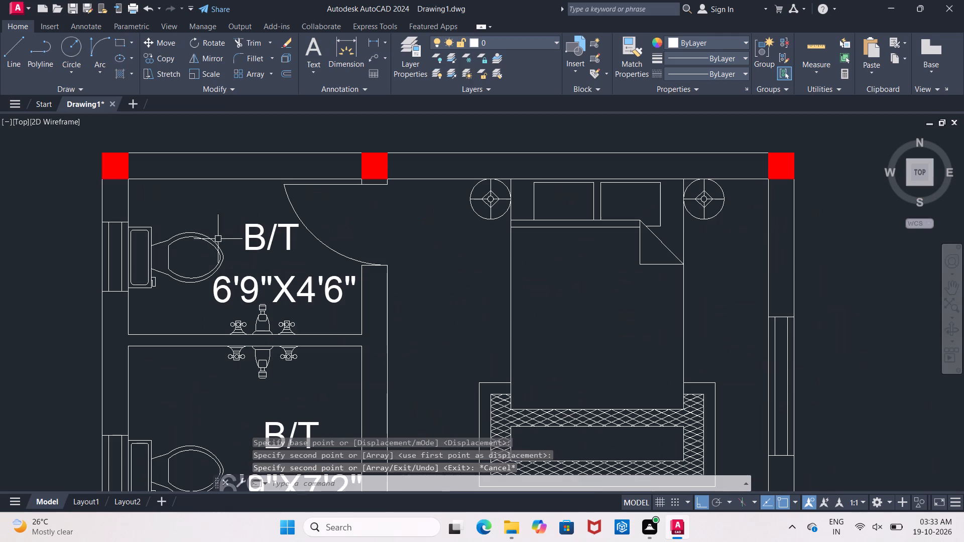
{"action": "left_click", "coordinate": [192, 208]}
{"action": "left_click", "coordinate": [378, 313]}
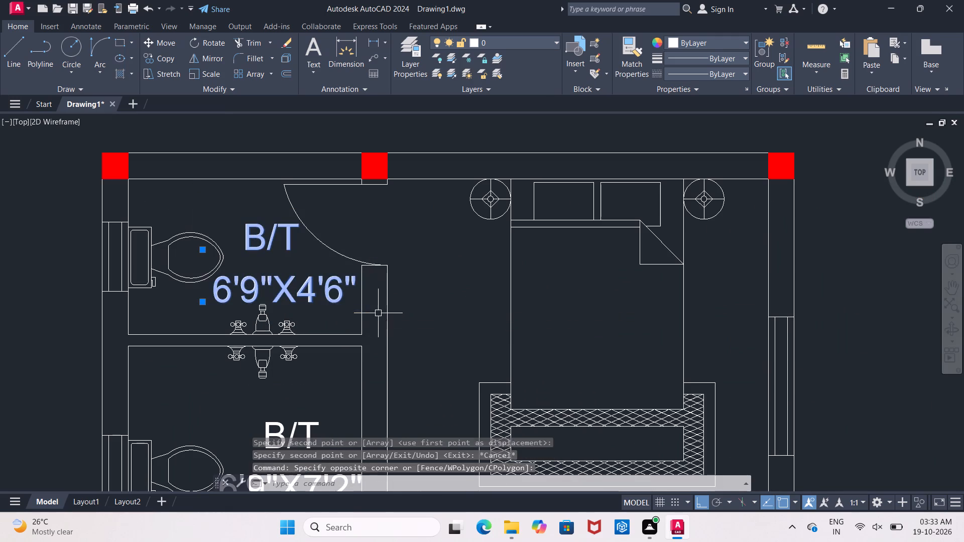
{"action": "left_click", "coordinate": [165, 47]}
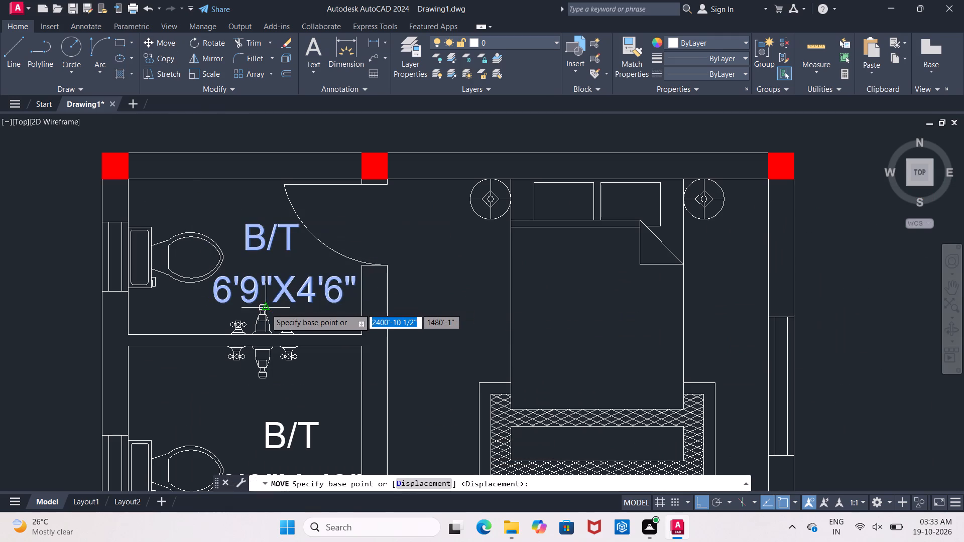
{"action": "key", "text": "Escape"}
Copy the first plan's upper B/T label with its 6'9"X4'6" size straight across into the second plan's upper bathroom.
{"action": "left_click", "coordinate": [194, 200]}
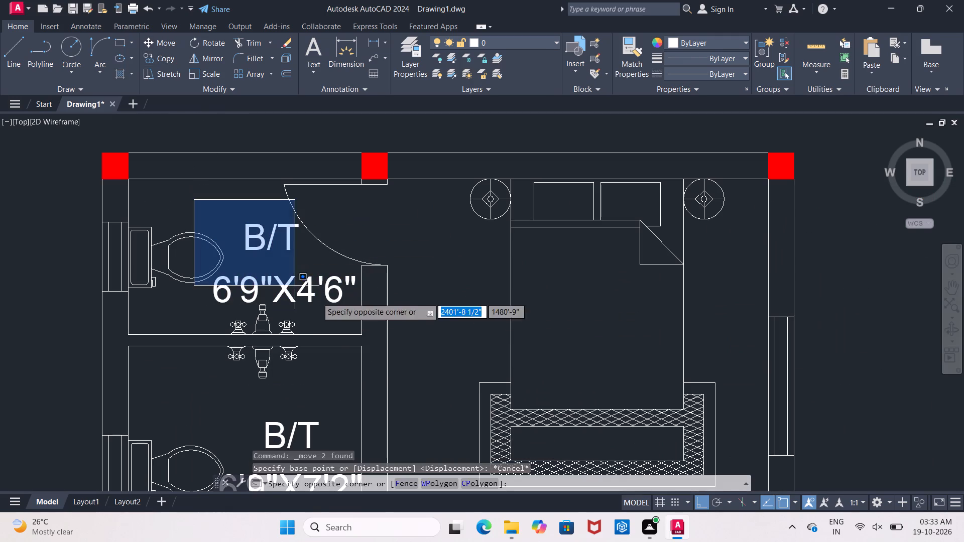
{"action": "left_click", "coordinate": [358, 308]}
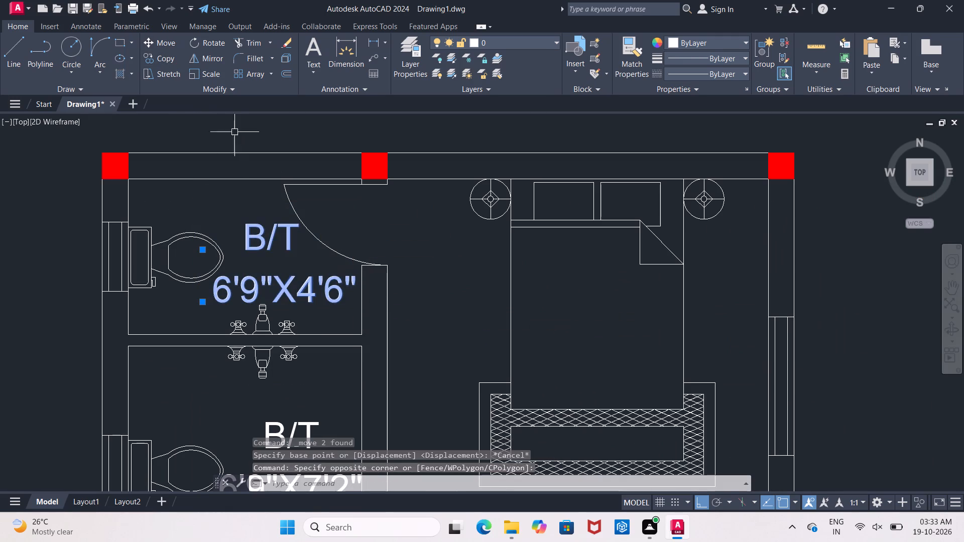
{"action": "left_click", "coordinate": [171, 56]}
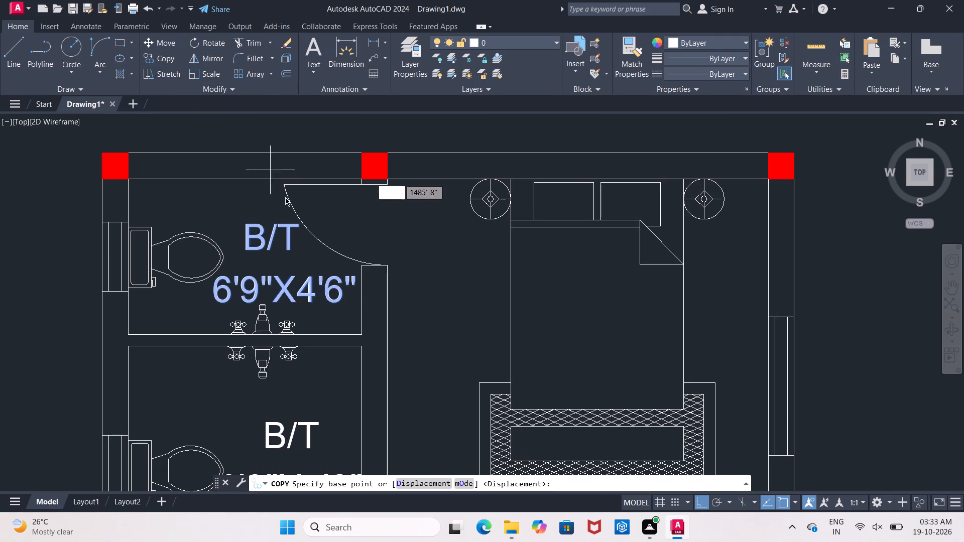
{"action": "left_click", "coordinate": [269, 261]}
{"action": "middle_click_drag", "start_coordinate": [648, 262], "coordinate": [63, 272]}
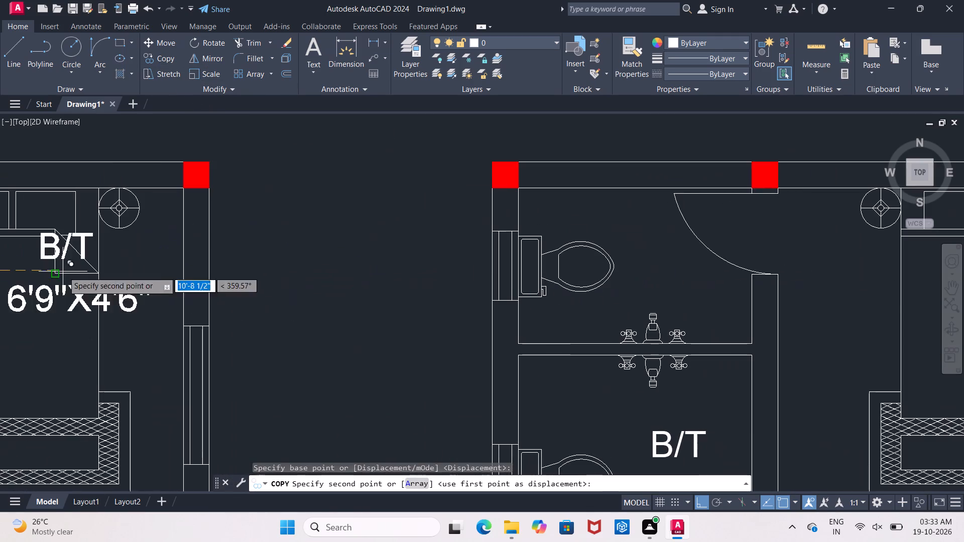
{"action": "middle_click_drag", "start_coordinate": [533, 276], "coordinate": [36, 275]}
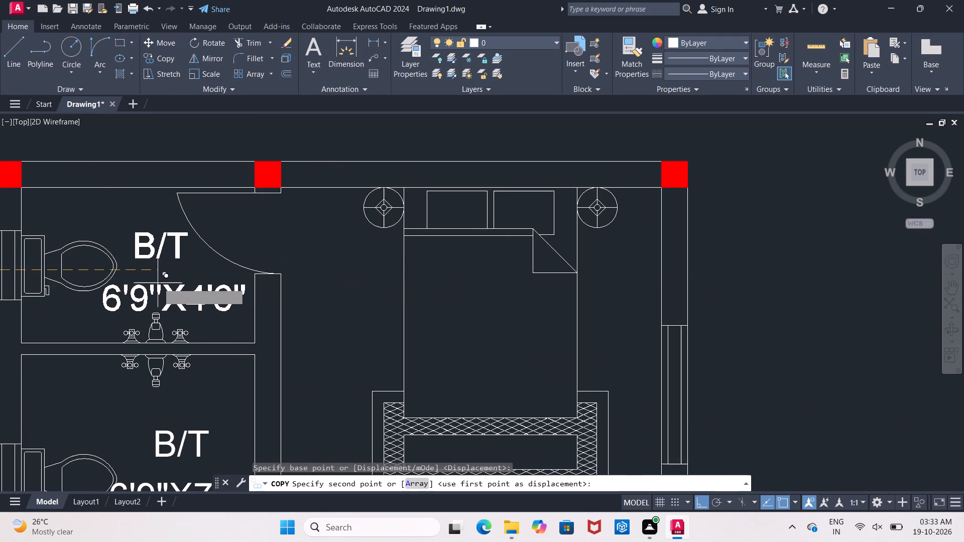
{"action": "left_click", "coordinate": [156, 283]}
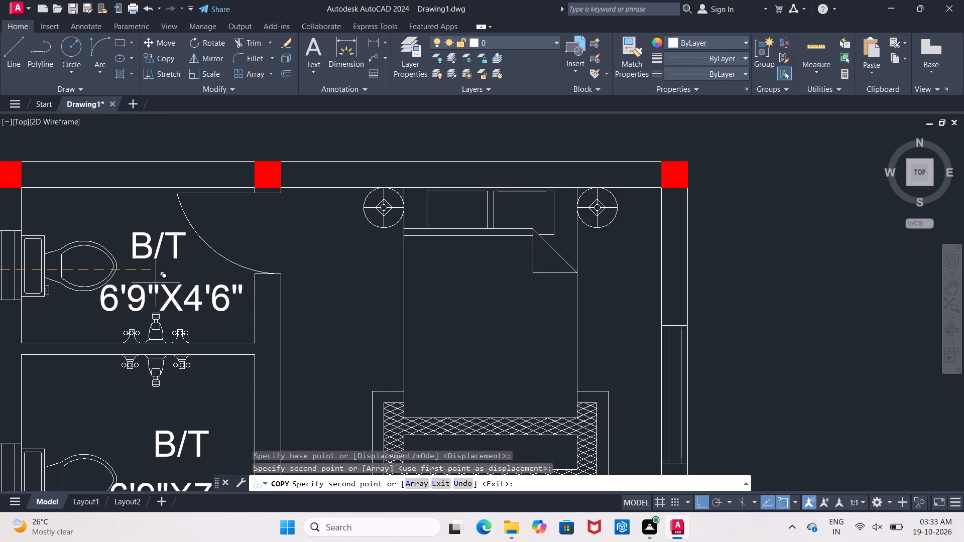
{"action": "key", "text": "Escape"}
Copy both lines of the second plan's upper BED ROOM label straight down about 7'5" into the lower bedroom, above the bed.
{"action": "scroll", "coordinate": [156, 283], "scroll_direction": "down", "scroll_amount": 4}
{"action": "middle_click_drag", "start_coordinate": [169, 277], "coordinate": [310, 229]}
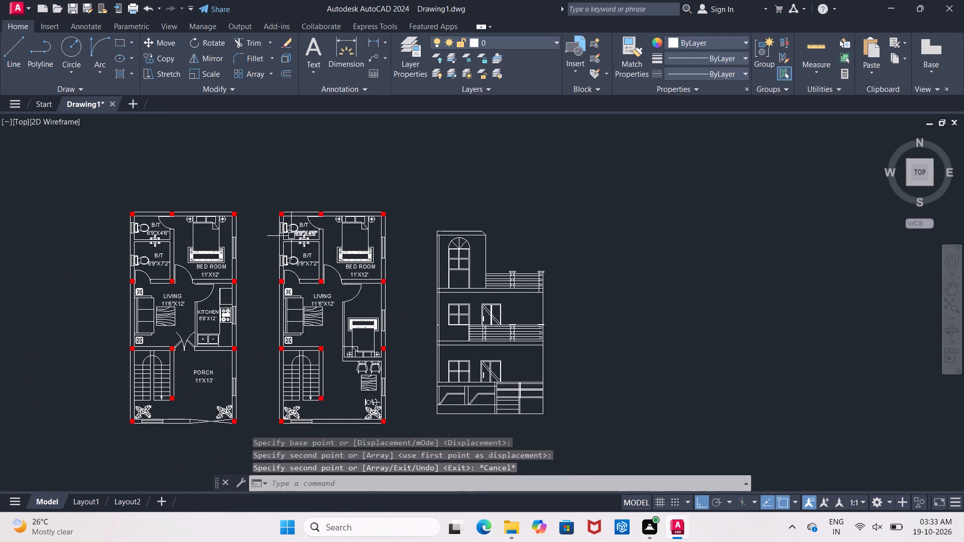
{"action": "scroll", "coordinate": [249, 344], "scroll_direction": "up", "scroll_amount": 1}
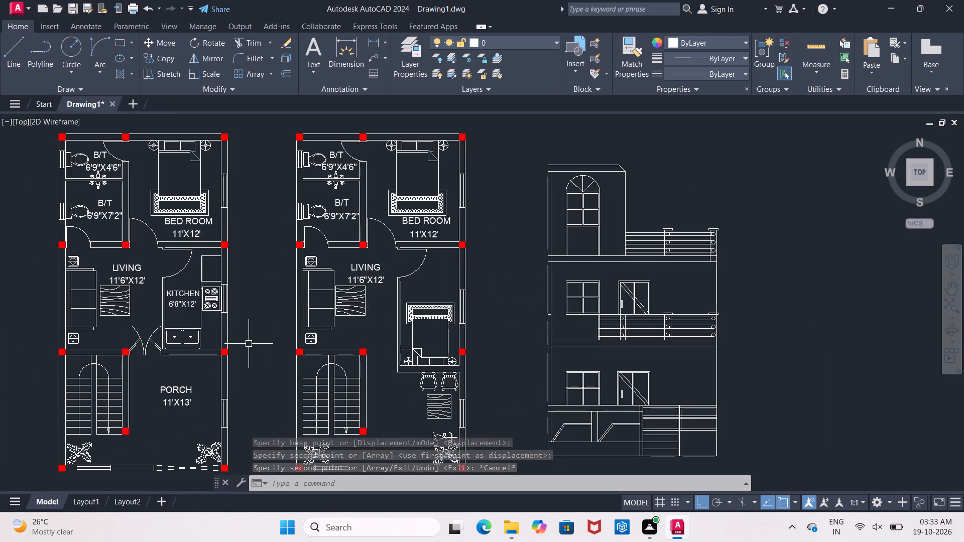
{"action": "scroll", "coordinate": [436, 256], "scroll_direction": "up", "scroll_amount": 2}
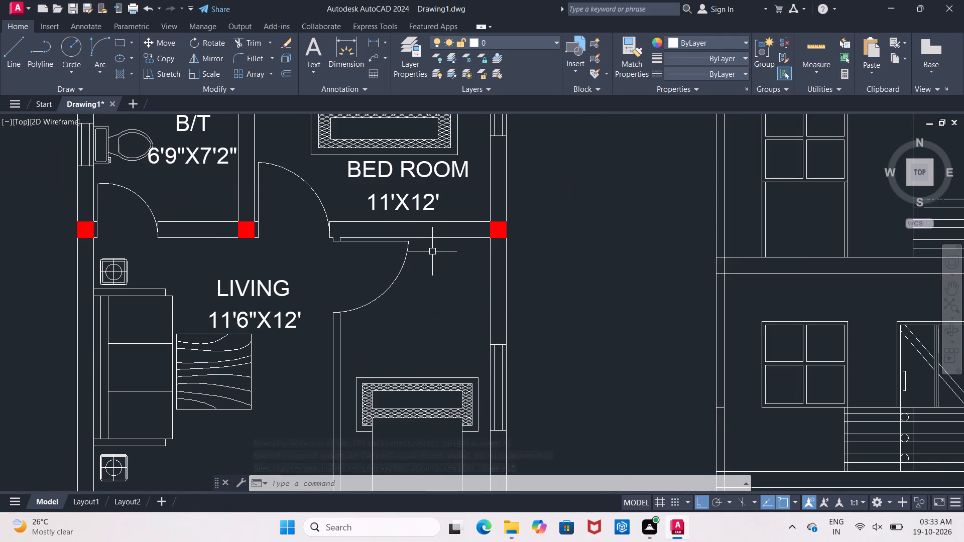
{"action": "left_click", "coordinate": [341, 156]}
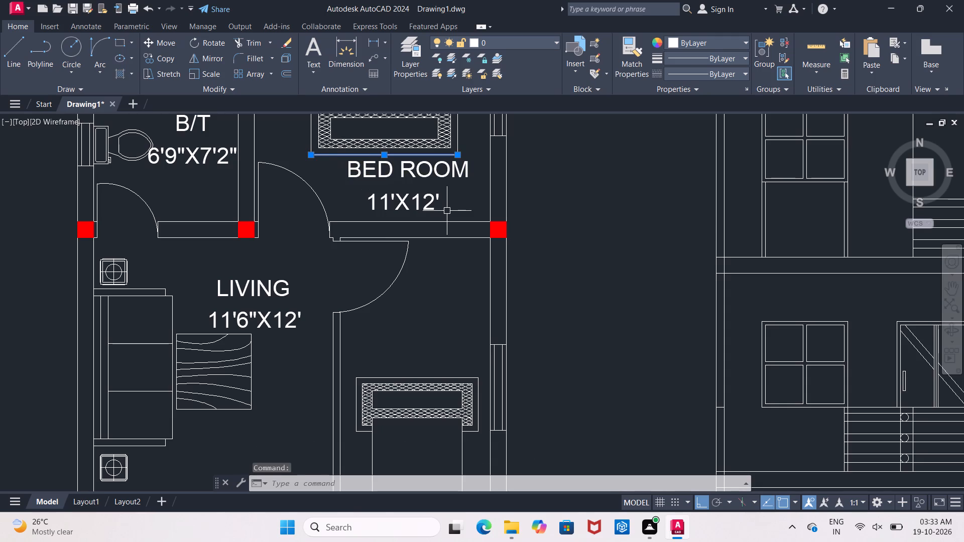
{"action": "key", "text": "Escape"}
{"action": "scroll", "coordinate": [365, 178], "scroll_direction": "up", "scroll_amount": 1}
{"action": "left_click", "coordinate": [340, 147]}
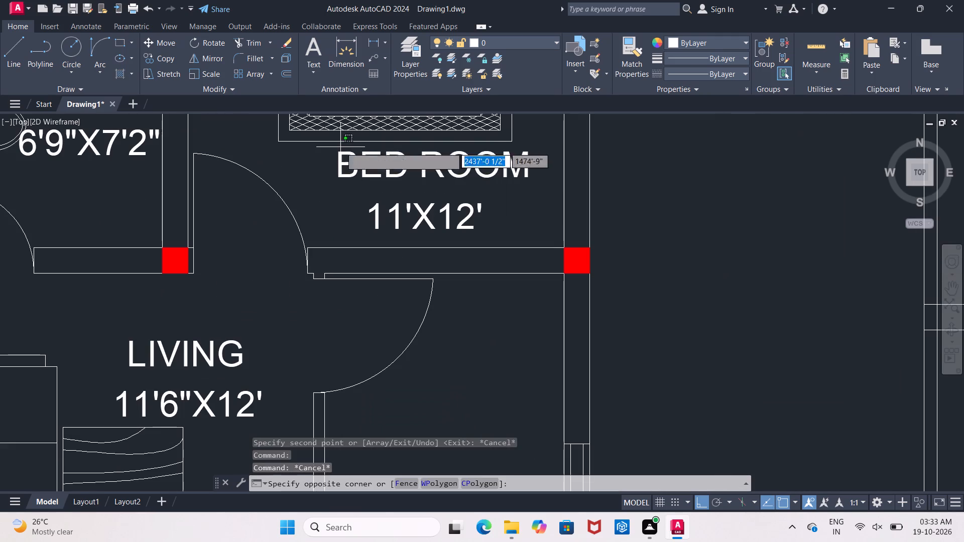
{"action": "key", "text": "Escape"}
{"action": "left_click", "coordinate": [438, 170]}
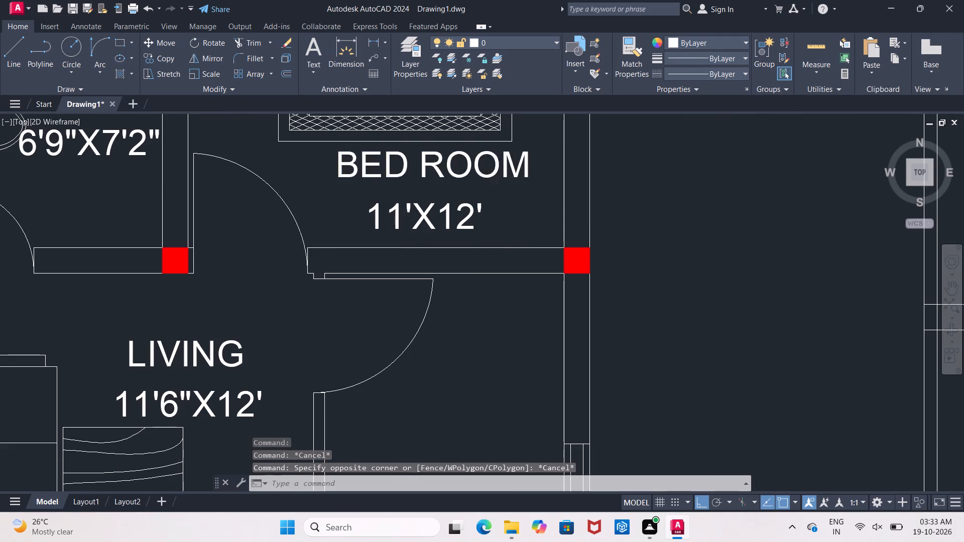
{"action": "left_click", "coordinate": [436, 218]}
{"action": "left_click", "coordinate": [423, 218]}
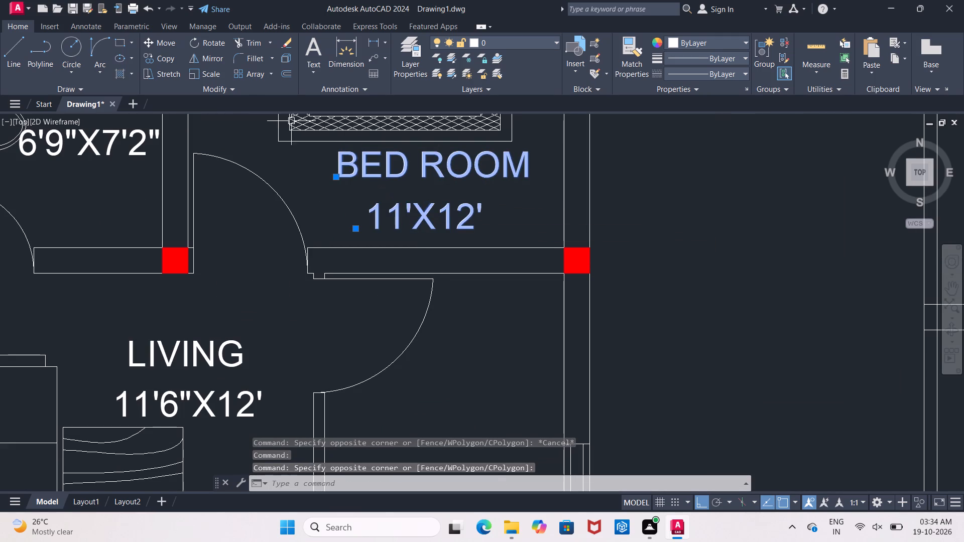
{"action": "left_click", "coordinate": [169, 58]}
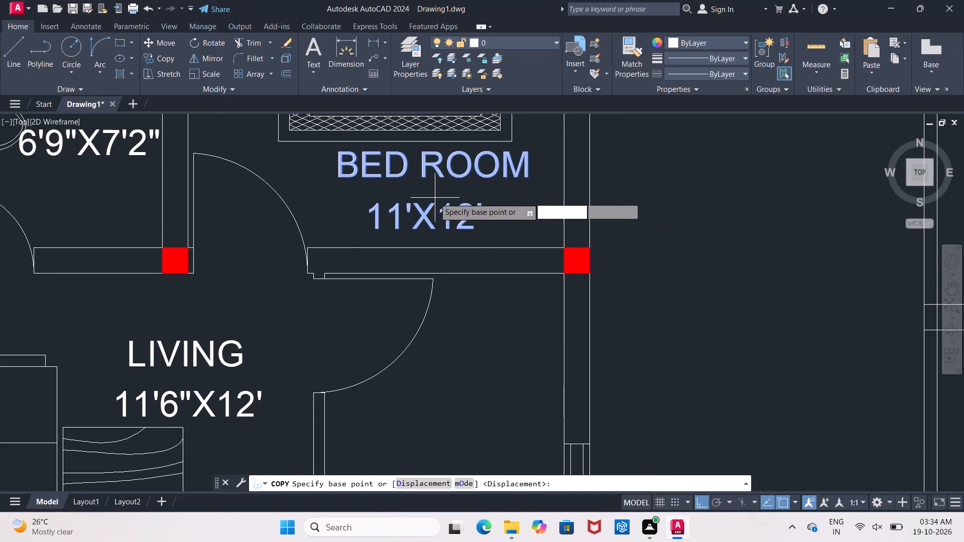
{"action": "left_click", "coordinate": [433, 197]}
{"action": "scroll", "coordinate": [480, 360], "scroll_direction": "down", "scroll_amount": 1}
{"action": "middle_click_drag", "start_coordinate": [480, 360], "coordinate": [444, 272]}
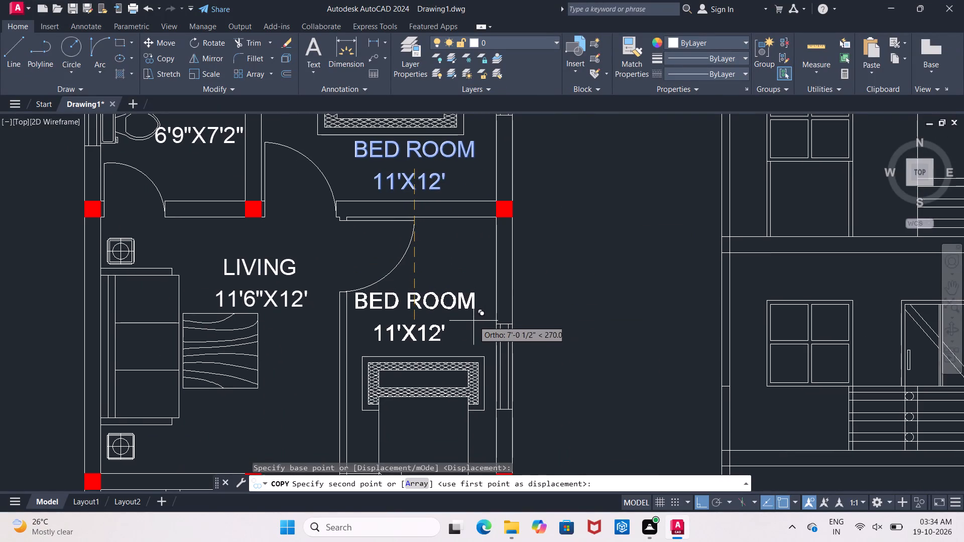
{"action": "left_click", "coordinate": [474, 327]}
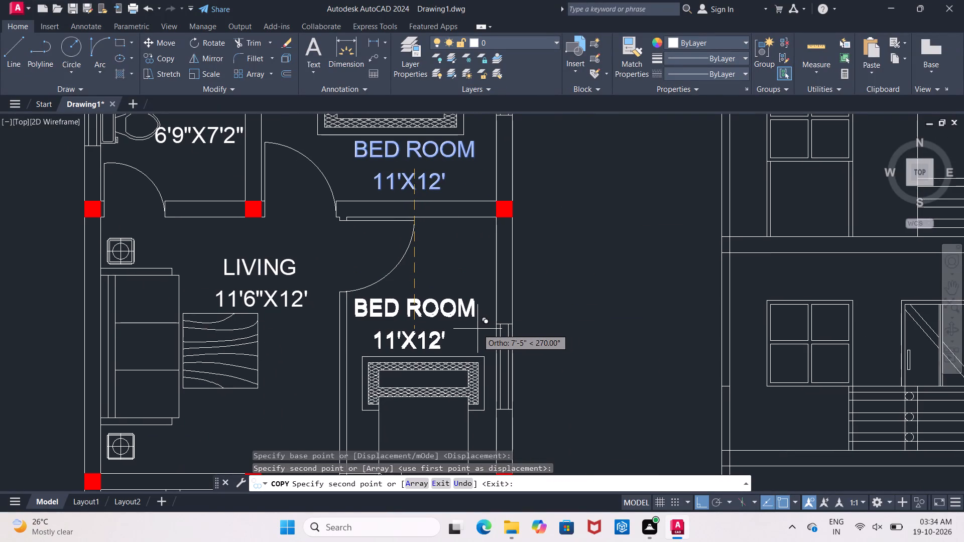
{"action": "key", "text": "Escape"}
Measure the second plan's lower bedroom width between its inner wall corners using a linear dimension.
{"action": "middle_click_drag", "start_coordinate": [464, 331], "coordinate": [455, 256]}
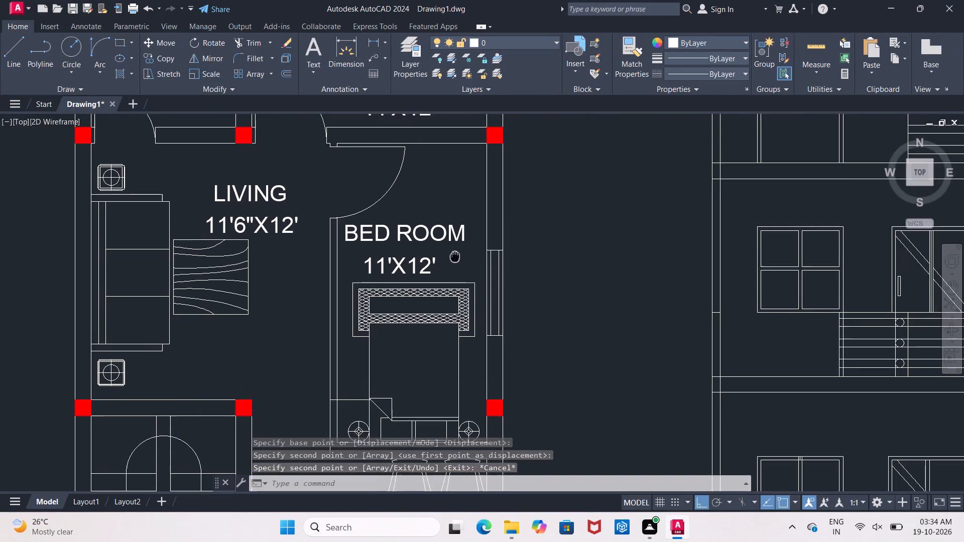
{"action": "middle_click_drag", "start_coordinate": [455, 256], "coordinate": [468, 294]}
{"action": "scroll", "coordinate": [469, 314], "scroll_direction": "down", "scroll_amount": 2}
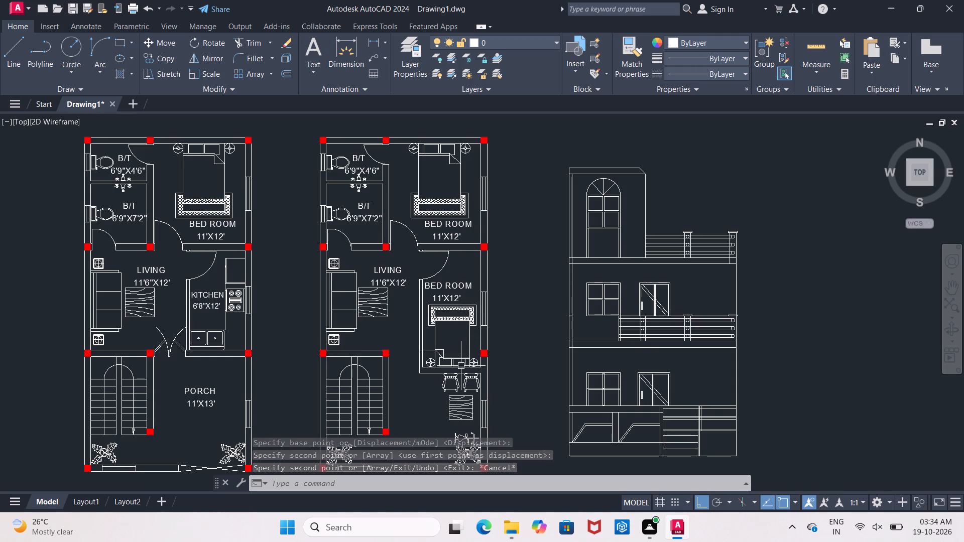
{"action": "scroll", "coordinate": [438, 382], "scroll_direction": "up", "scroll_amount": 2}
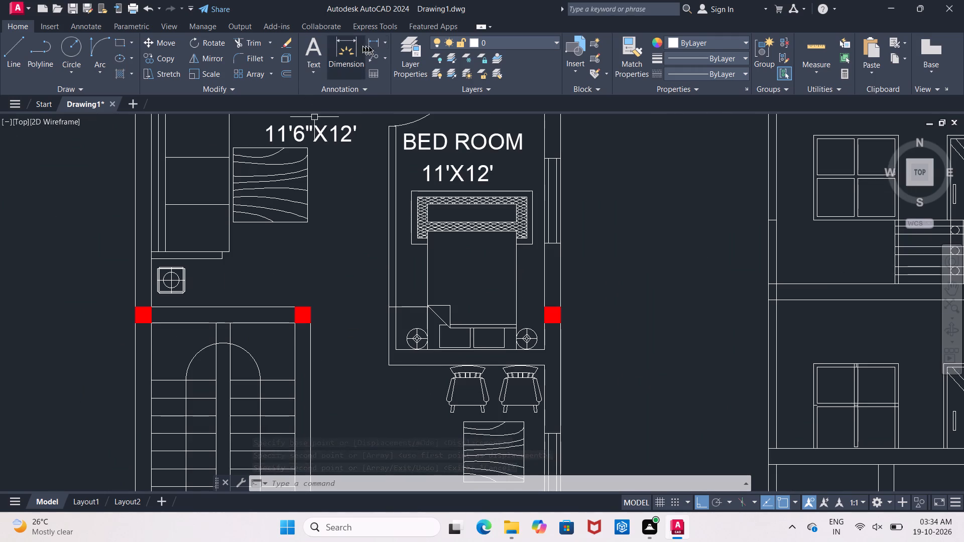
{"action": "left_click", "coordinate": [379, 45]}
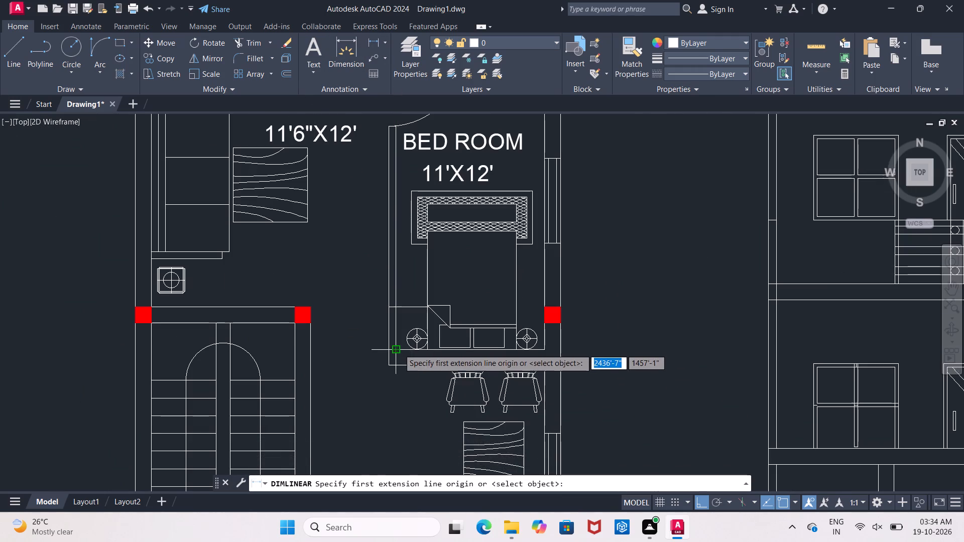
{"action": "left_click", "coordinate": [399, 349]}
{"action": "left_click", "coordinate": [545, 351]}
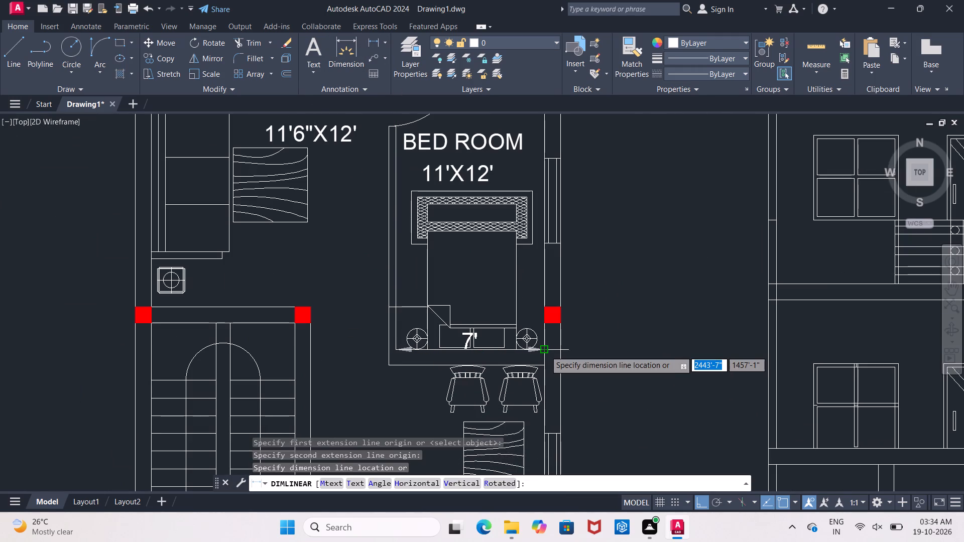
{"action": "key", "text": "Escape"}
Change the width in the second plan's lower bedroom size line to 7', making it 7'X12'.
{"action": "scroll", "coordinate": [425, 200], "scroll_direction": "up", "scroll_amount": 1}
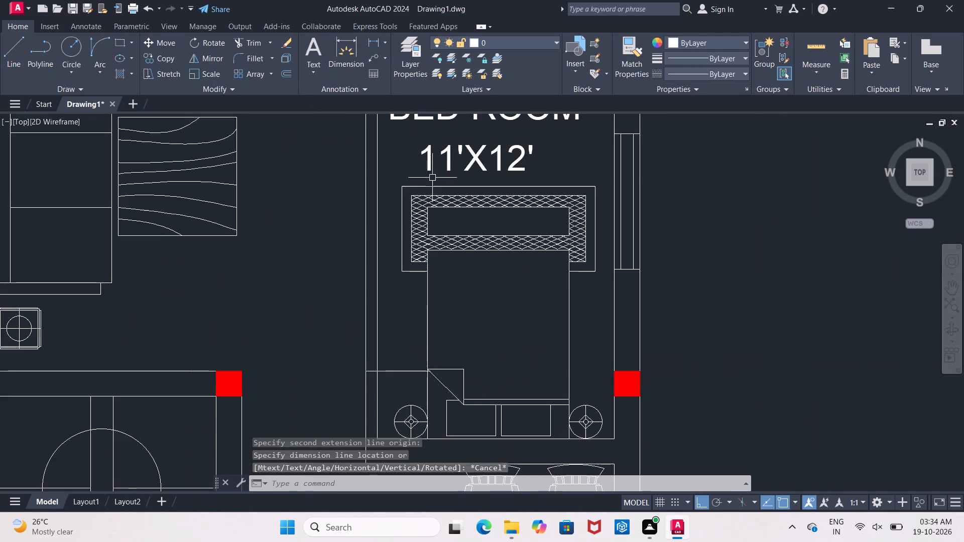
{"action": "middle_click_drag", "start_coordinate": [432, 178], "coordinate": [436, 284]}
{"action": "left_click", "coordinate": [453, 260]}
{"action": "left_click", "coordinate": [453, 260]}
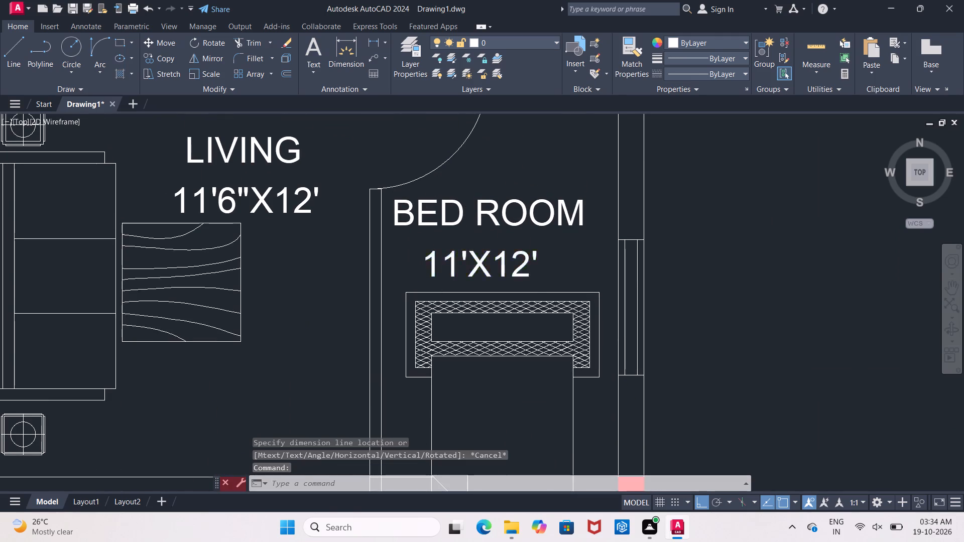
{"action": "left_click", "coordinate": [453, 260]}
{"action": "key", "text": "BackSpace"}
{"action": "key", "text": "BackSpace"}
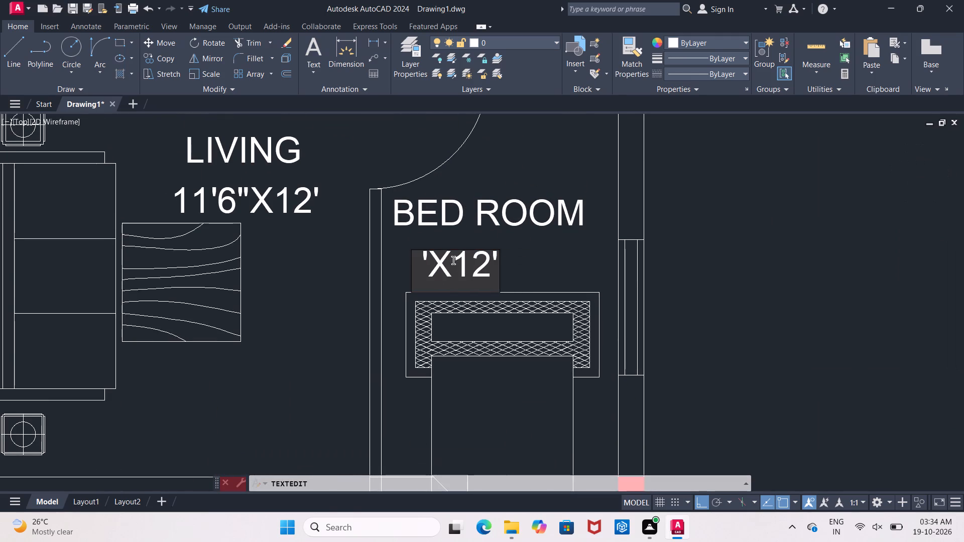
{"action": "key", "text": "7"}
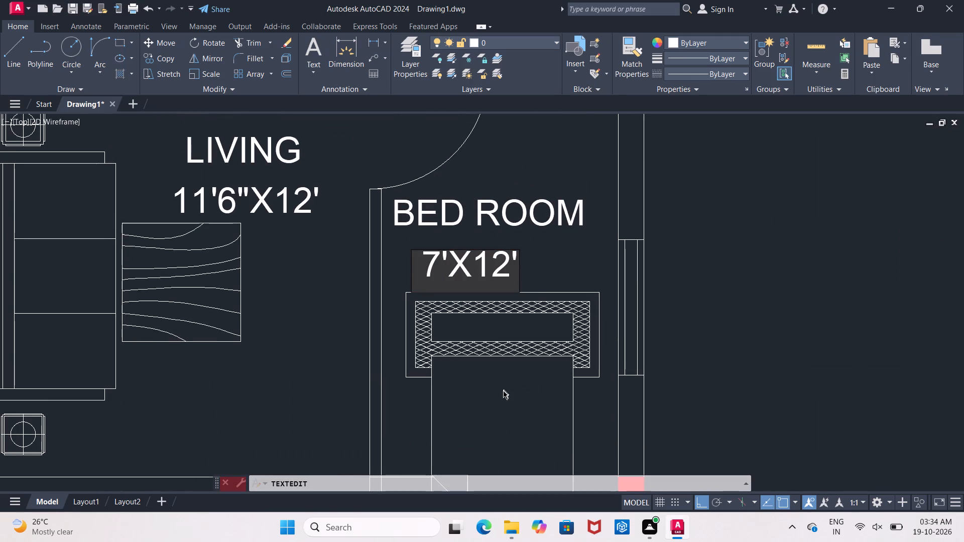
{"action": "left_click", "coordinate": [501, 396]}
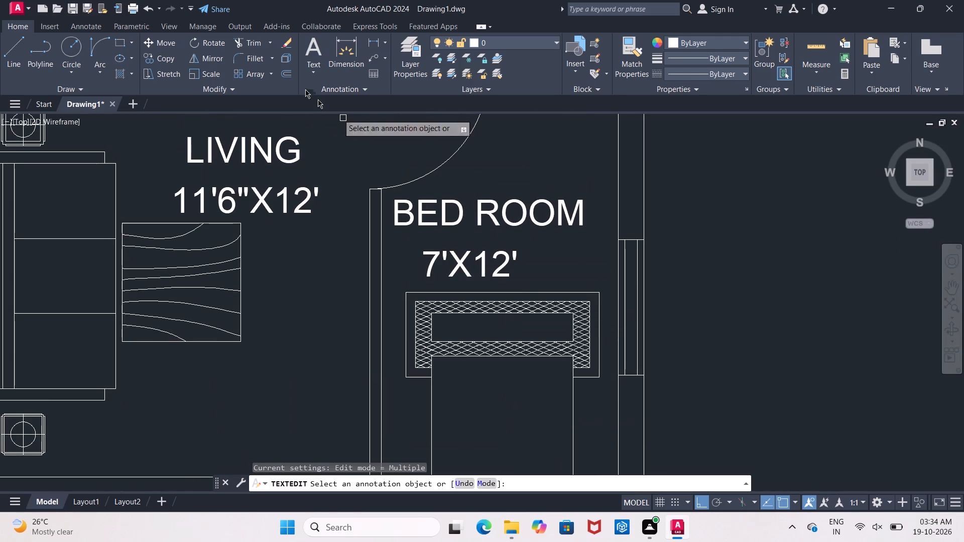
Measure the second plan's lower bedroom length along its outer side wall using a linear dimension.
{"action": "left_click", "coordinate": [375, 38]}
{"action": "scroll", "coordinate": [424, 117], "scroll_direction": "down", "scroll_amount": 2}
{"action": "scroll", "coordinate": [460, 141], "scroll_direction": "down", "scroll_amount": 1}
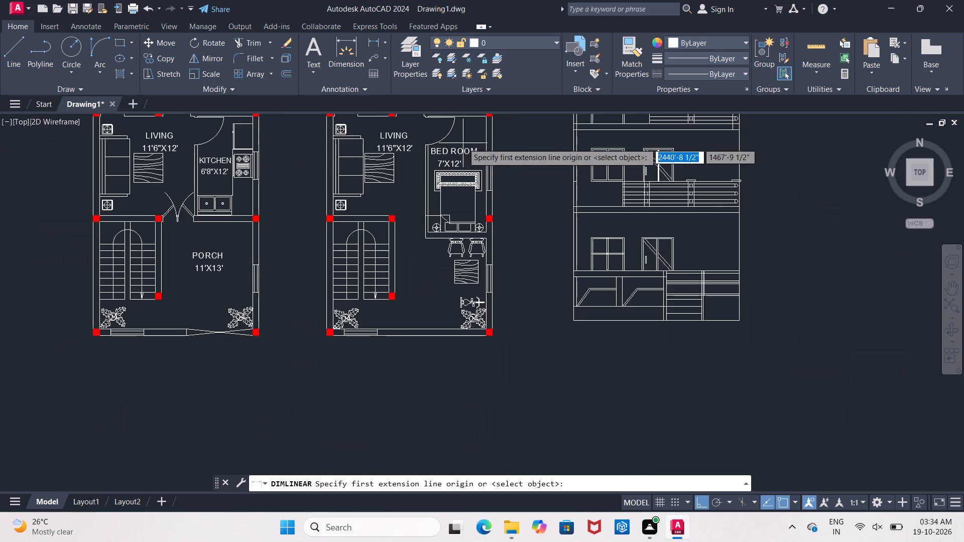
{"action": "middle_click_drag", "start_coordinate": [471, 176], "coordinate": [473, 185]}
{"action": "scroll", "coordinate": [484, 160], "scroll_direction": "up", "scroll_amount": 1}
{"action": "middle_click_drag", "start_coordinate": [484, 145], "coordinate": [475, 204]}
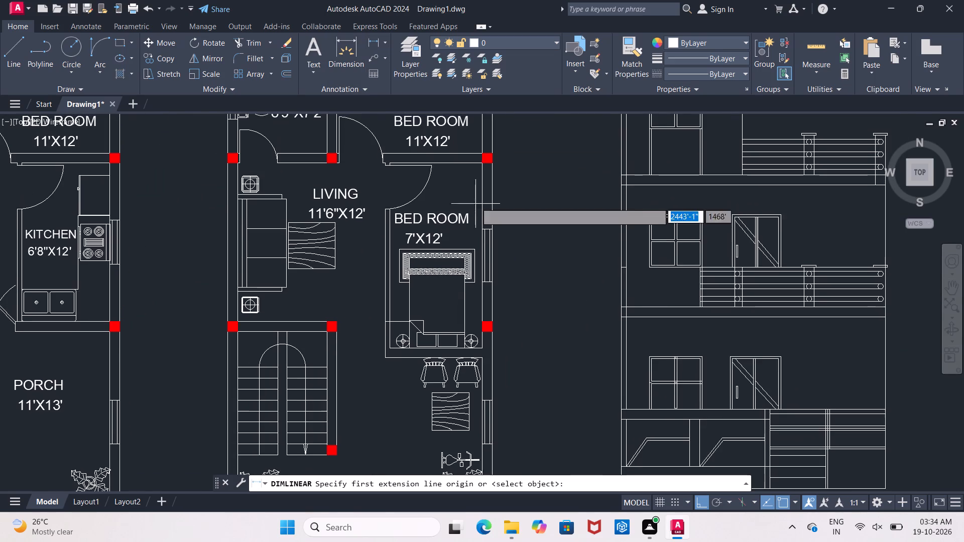
{"action": "left_click", "coordinate": [479, 164]}
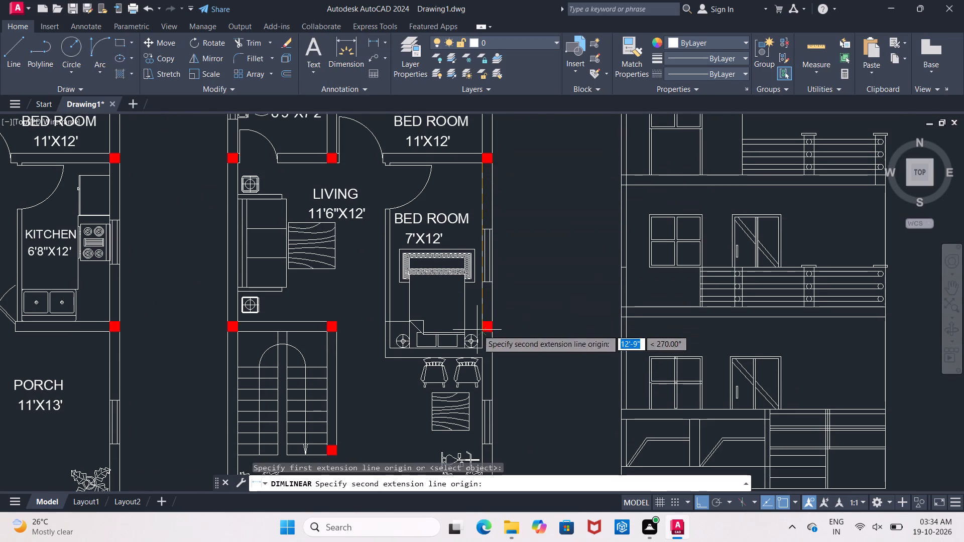
{"action": "left_click", "coordinate": [483, 349]}
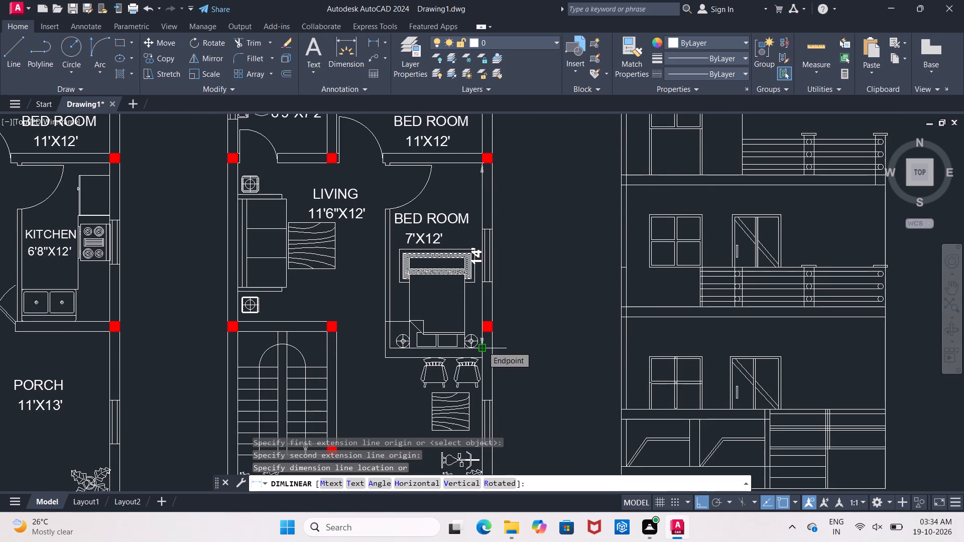
{"action": "key", "text": "Escape"}
Change the lower bedroom's size line to 7'X14' and add two leading spaces to shift it under BED ROOM.
{"action": "scroll", "coordinate": [426, 258], "scroll_direction": "up", "scroll_amount": 3}
{"action": "left_click", "coordinate": [441, 196]}
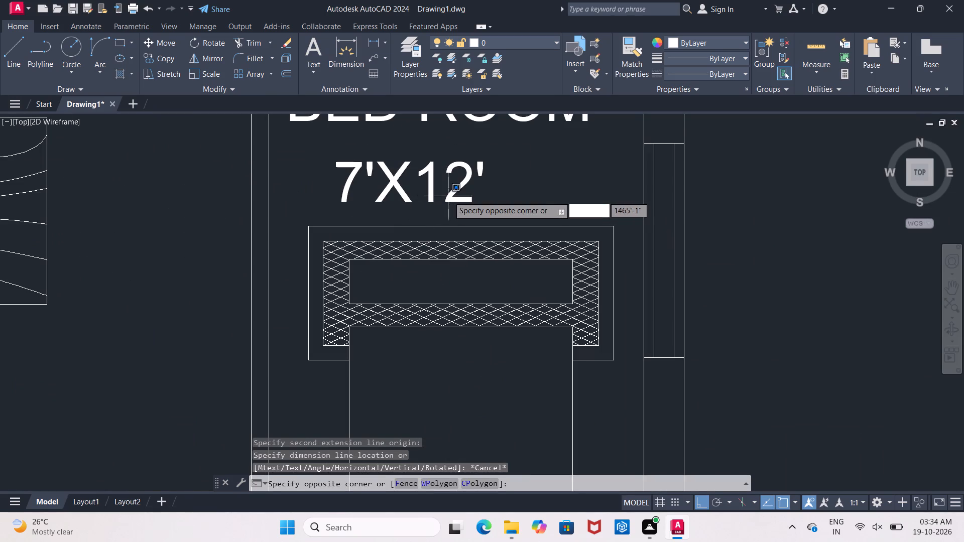
{"action": "left_click", "coordinate": [449, 196]}
{"action": "left_click", "coordinate": [452, 194]}
{"action": "double_click", "coordinate": [452, 194]}
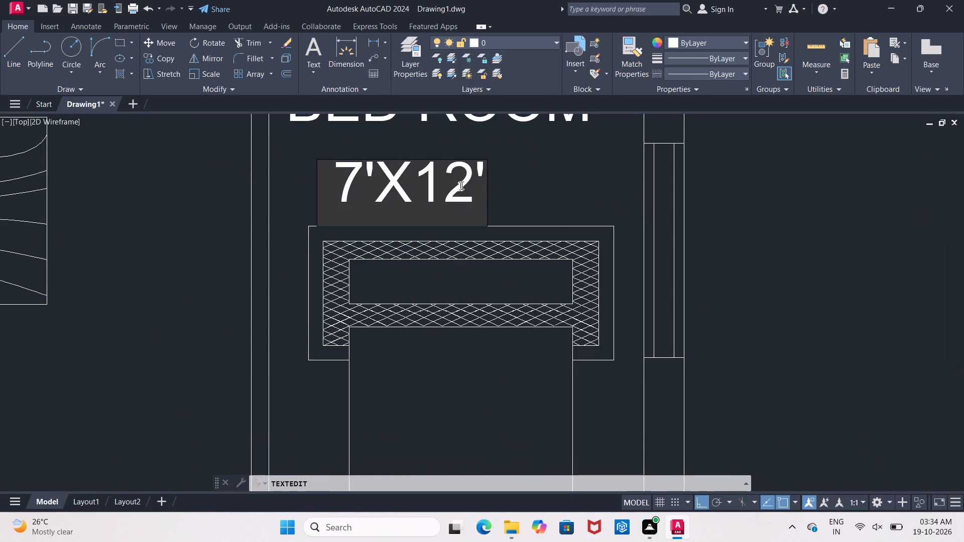
{"action": "left_click", "coordinate": [462, 185]}
{"action": "key", "text": "BackSpace"}
{"action": "key", "text": "4"}
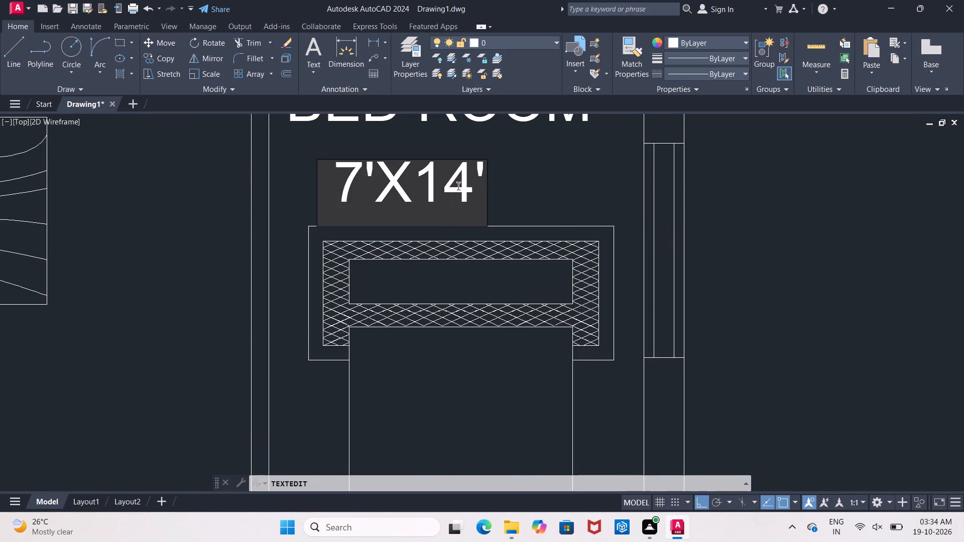
{"action": "left_click", "coordinate": [337, 193]}
{"action": "key", "text": "space"}
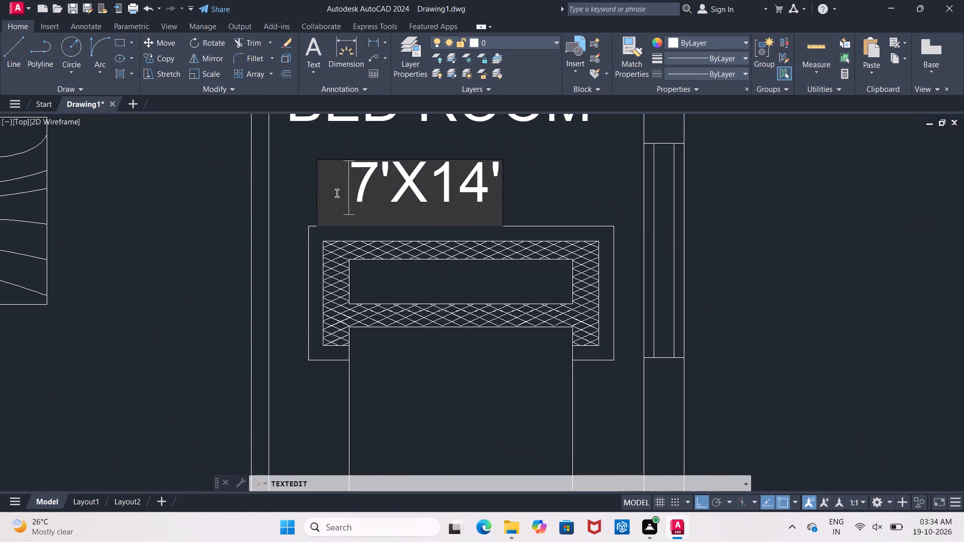
{"action": "key", "text": "space"}
{"action": "scroll", "coordinate": [404, 212], "scroll_direction": "down", "scroll_amount": 3}
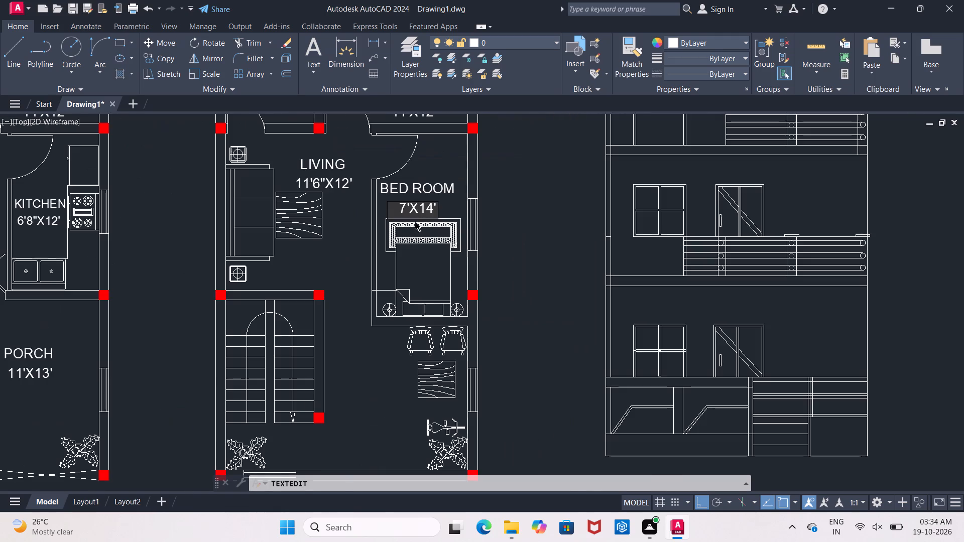
{"action": "left_click", "coordinate": [534, 262]}
{"action": "scroll", "coordinate": [537, 262], "scroll_direction": "down", "scroll_amount": 1}
{"action": "middle_click_drag", "start_coordinate": [537, 262], "coordinate": [537, 260]}
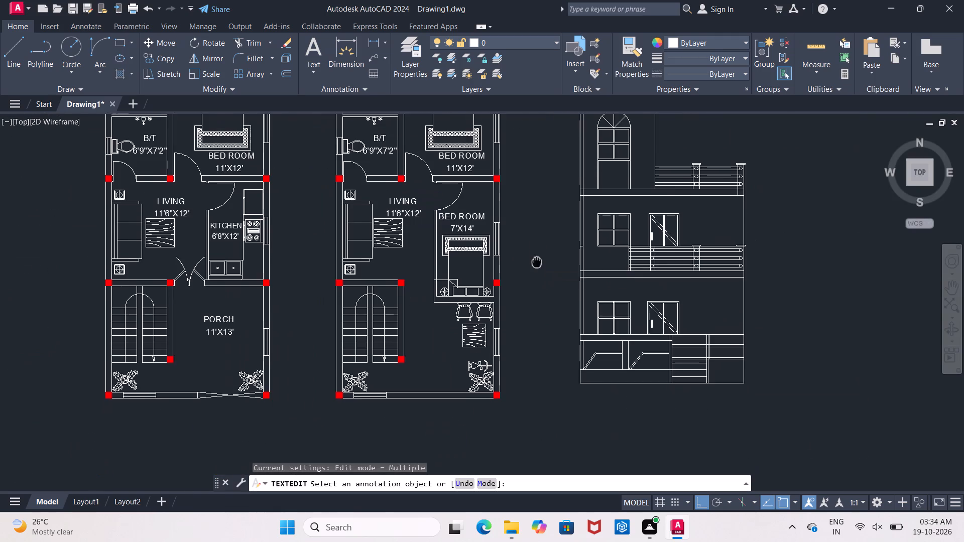
{"action": "middle_click_drag", "start_coordinate": [537, 260], "coordinate": [538, 234]}
{"action": "scroll", "coordinate": [420, 347], "scroll_direction": "up", "scroll_amount": 1}
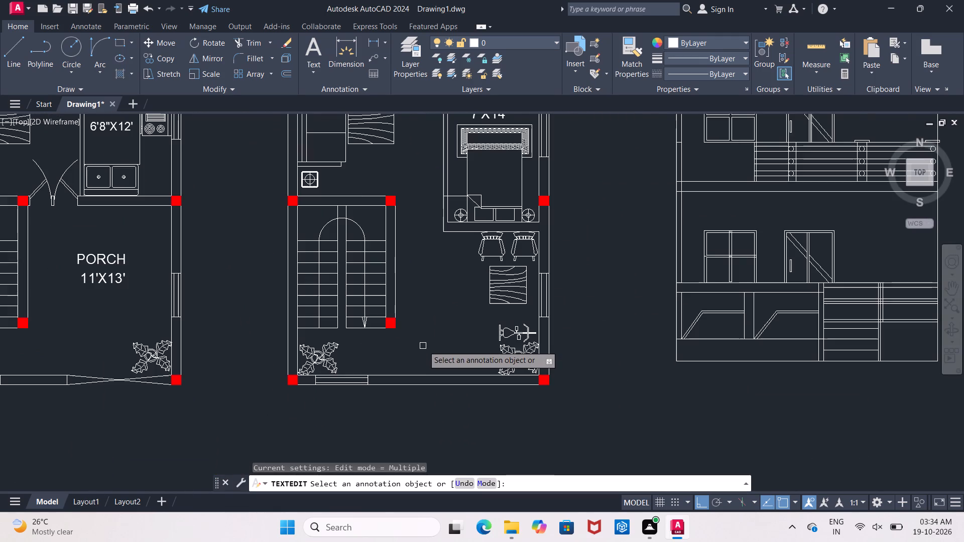
{"action": "key", "text": "Escape"}
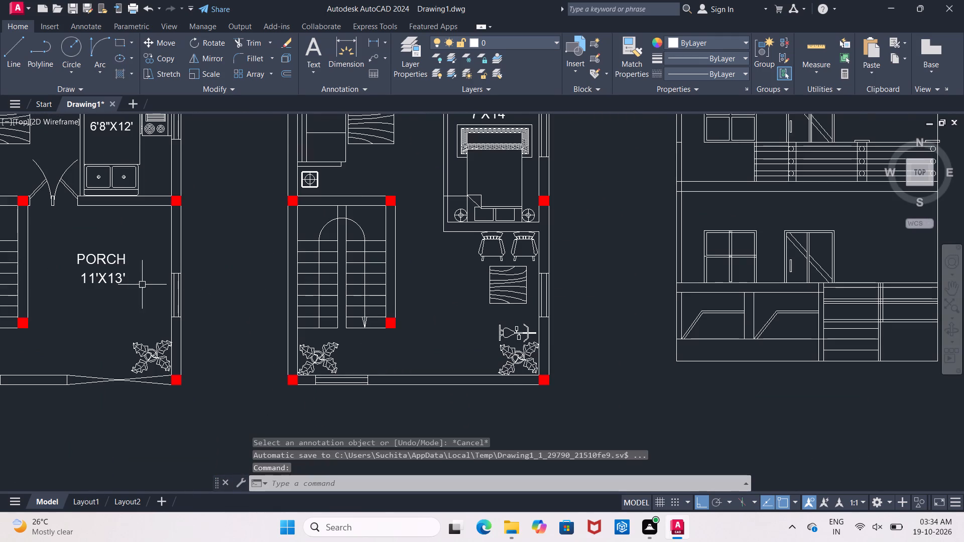
Copy the first plan's PORCH label and its 11'X13' size line horizontally about 25'-9" into the second plan's matching room beside the stairs.
{"action": "left_click", "coordinate": [69, 244]}
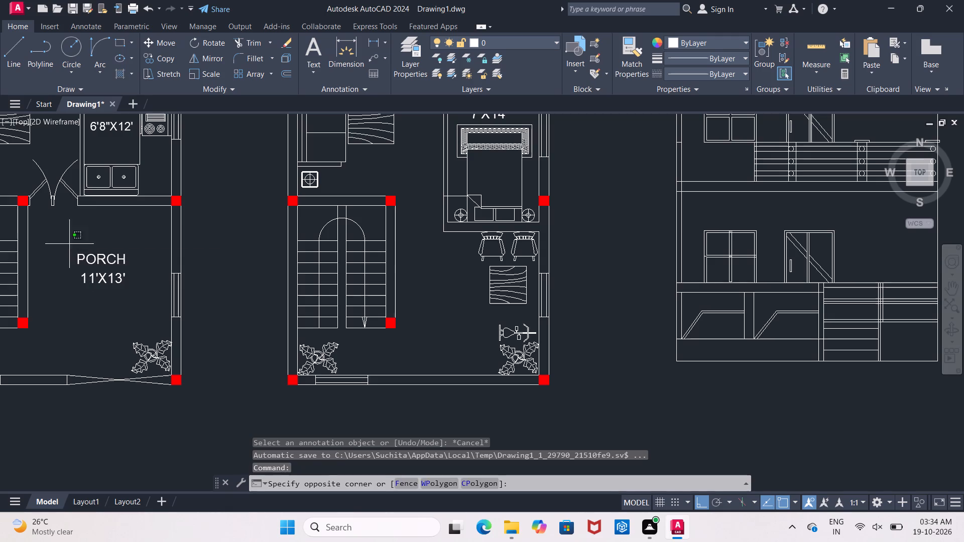
{"action": "left_click", "coordinate": [131, 288]}
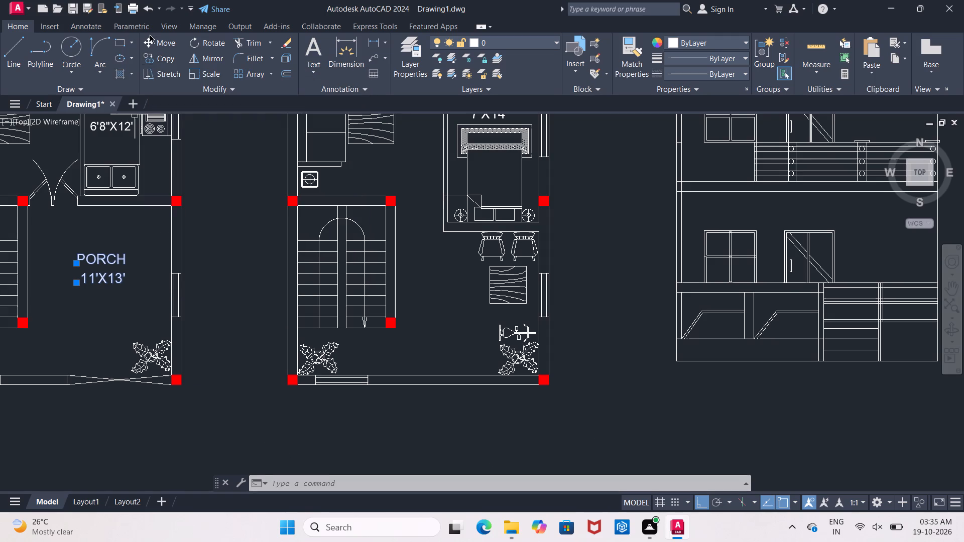
{"action": "left_click", "coordinate": [160, 57]}
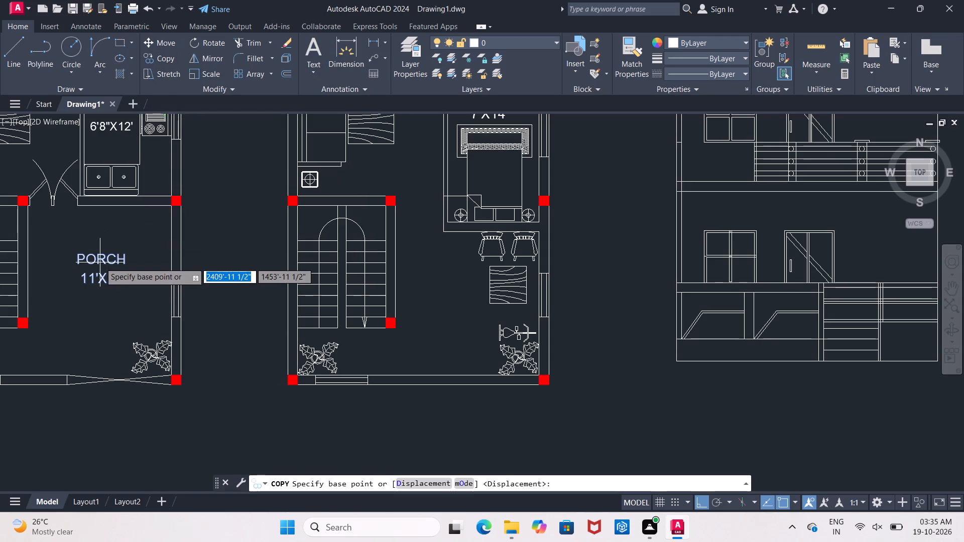
{"action": "left_click", "coordinate": [99, 267]}
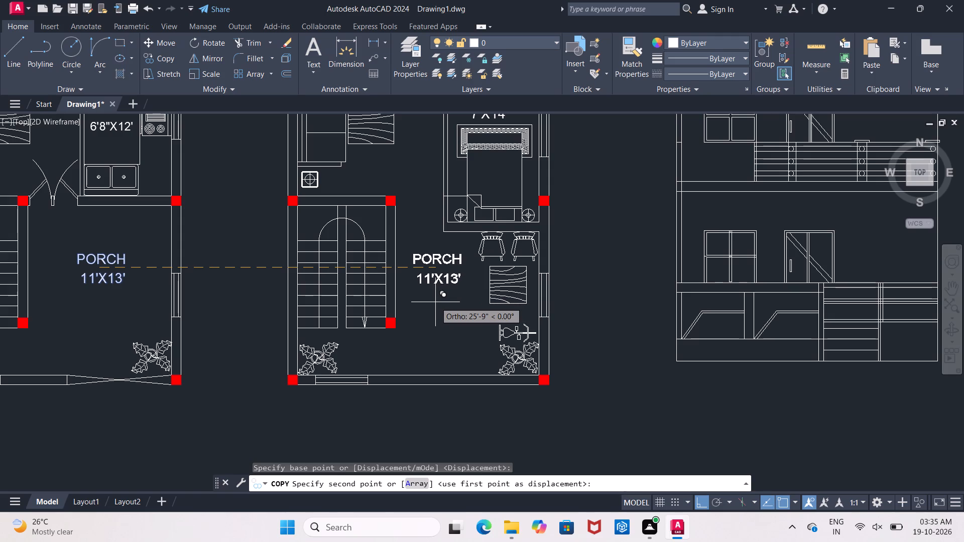
{"action": "left_click", "coordinate": [435, 302]}
{"action": "key", "text": "Escape"}
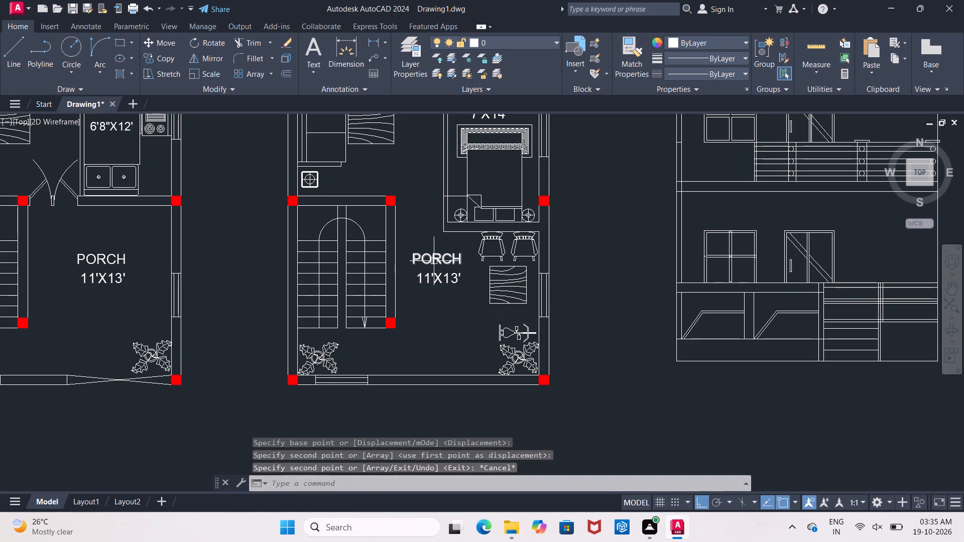
Replace the copied PORCH text in the second plan with MULTIPURPOSE.
{"action": "scroll", "coordinate": [434, 258], "scroll_direction": "up", "scroll_amount": 2}
{"action": "double_click", "coordinate": [434, 258]}
{"action": "left_click", "coordinate": [434, 258]}
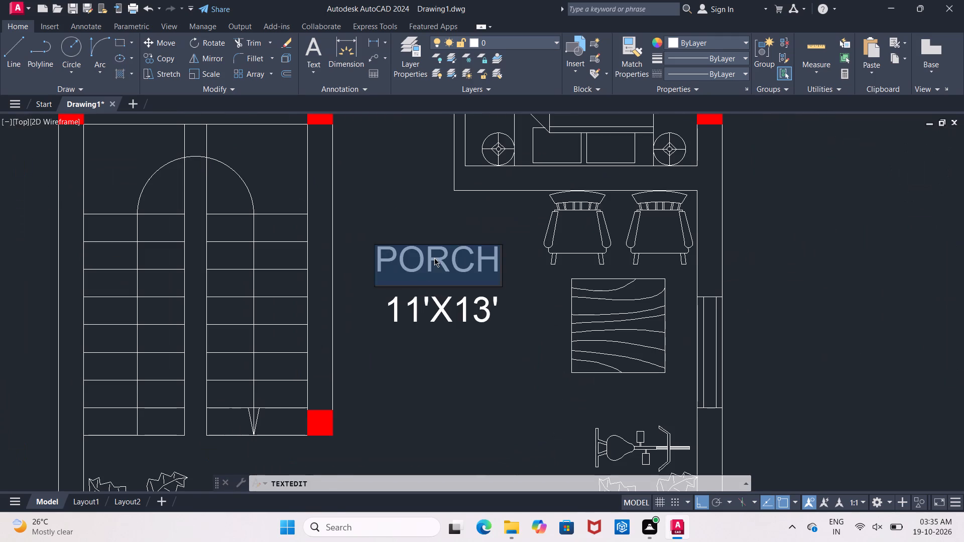
{"action": "left_click", "coordinate": [486, 268]}
{"action": "left_click", "coordinate": [501, 272]}
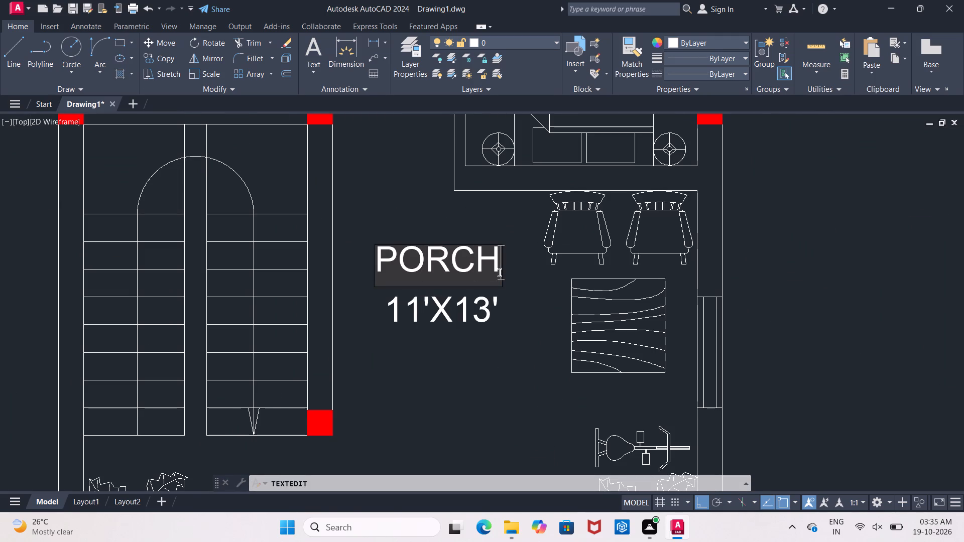
{"action": "key", "text": "BackSpace"}
{"action": "key", "text": "BackSpace"}
{"action": "key", "text": "BackSpace"}
{"action": "key", "text": "BackSpace"}
{"action": "key", "text": "BackSpace"}
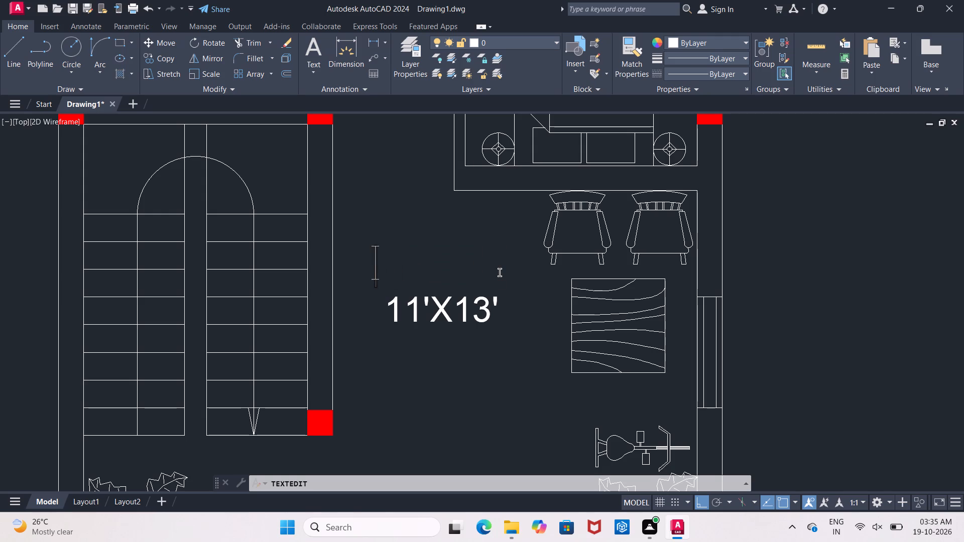
{"action": "type", "text": "MULTI"}
{"action": "type", "text": "PURPOSE"}
{"action": "left_click", "coordinate": [488, 350]}
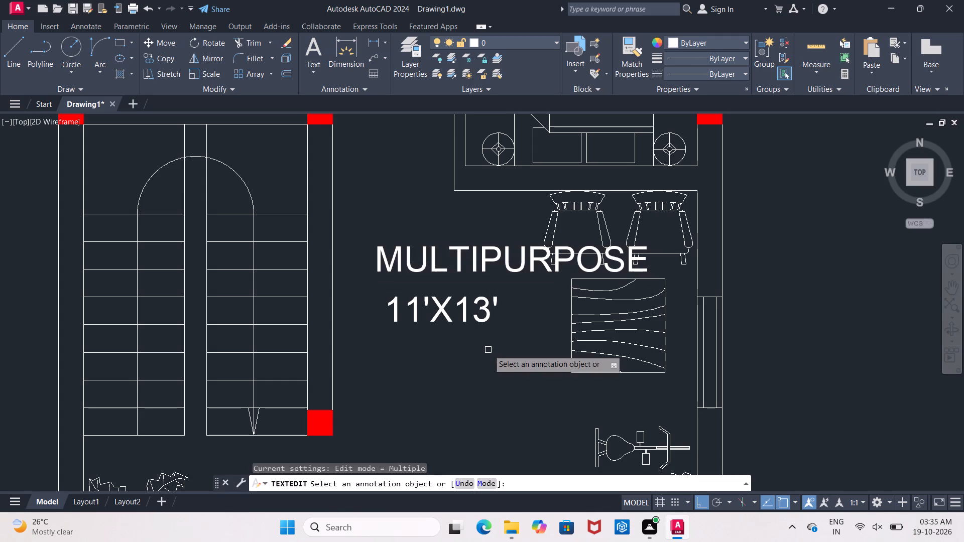
{"action": "key", "text": "Escape"}
{"action": "left_click", "coordinate": [445, 315]}
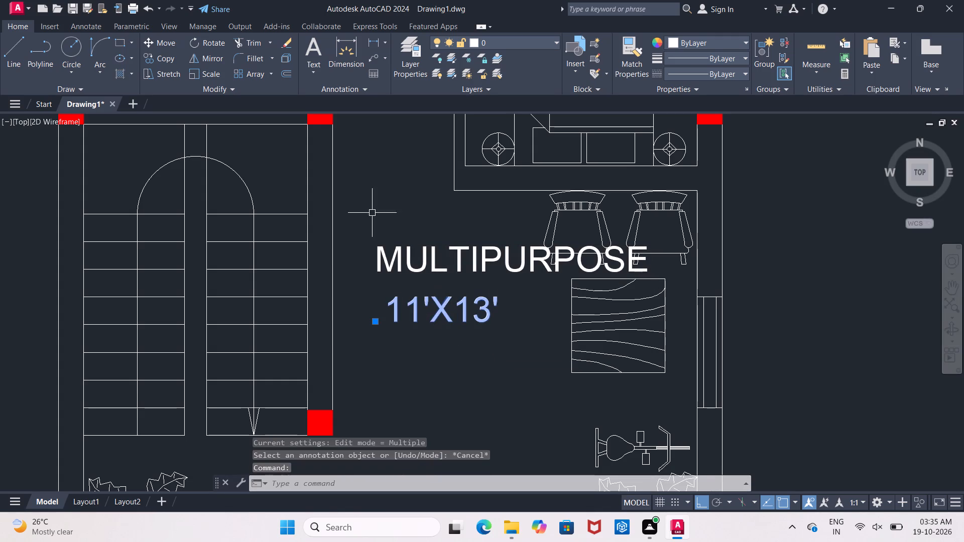
{"action": "key", "text": "Escape"}
Measure the multipurpose room's width from the stair wall corner to the outer side wall using a linear dimension.
{"action": "scroll", "coordinate": [497, 298], "scroll_direction": "down", "scroll_amount": 2}
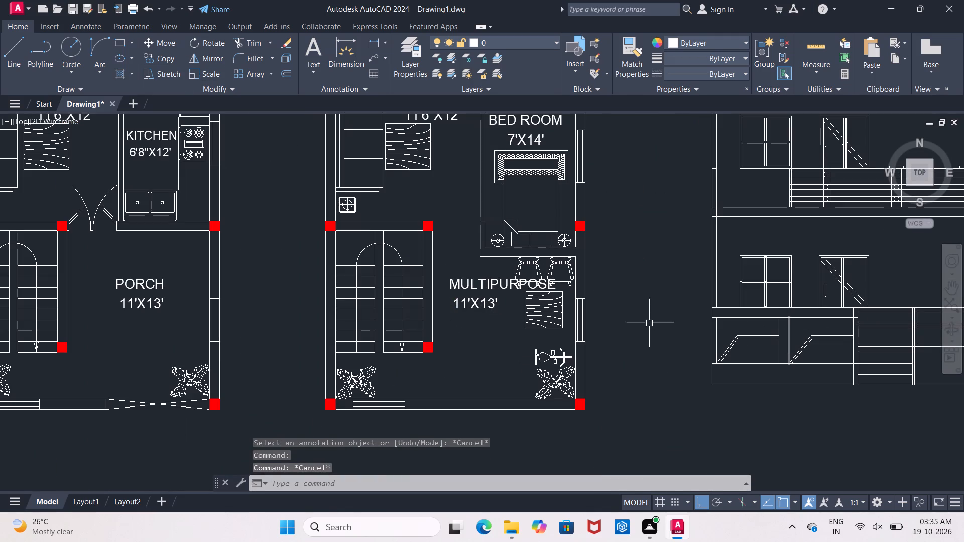
{"action": "left_click", "coordinate": [374, 48]}
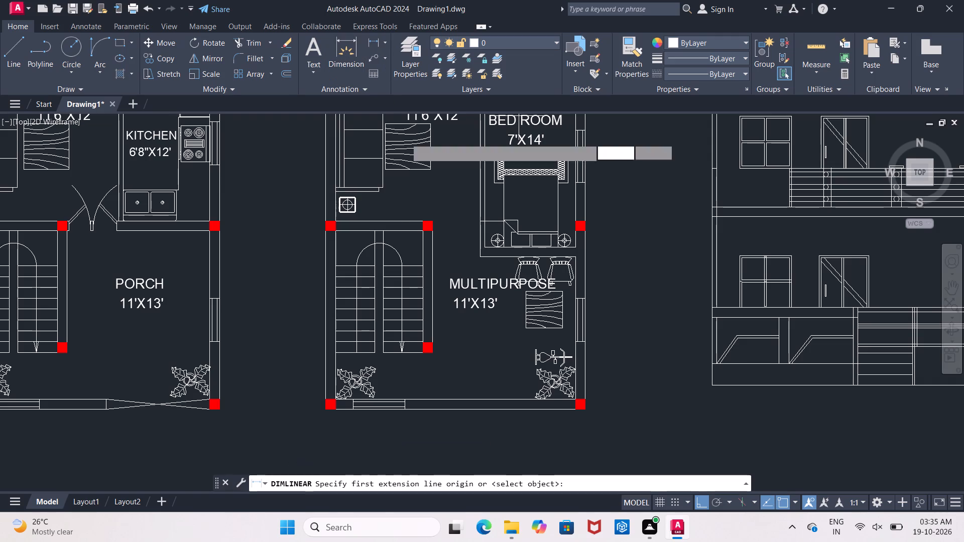
{"action": "left_click", "coordinate": [431, 355]}
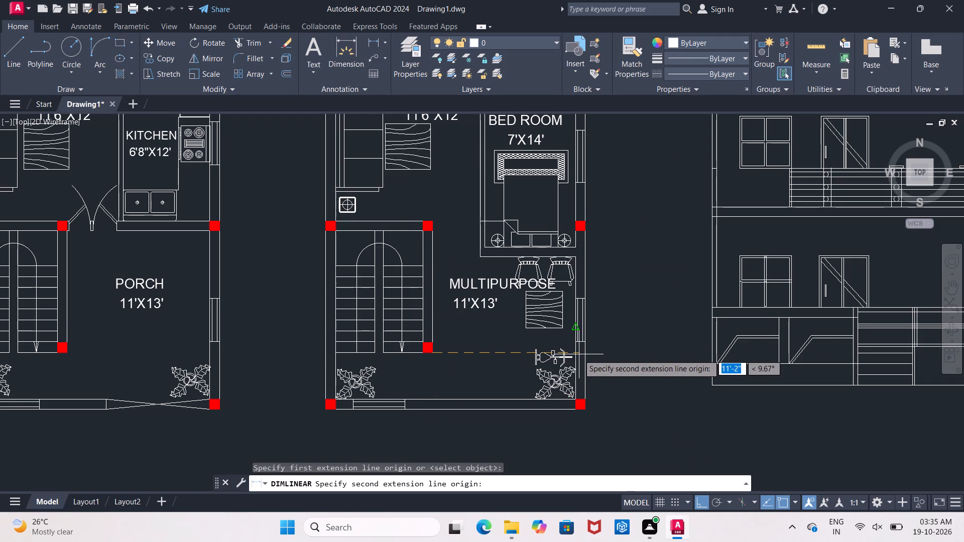
{"action": "left_click", "coordinate": [575, 353]}
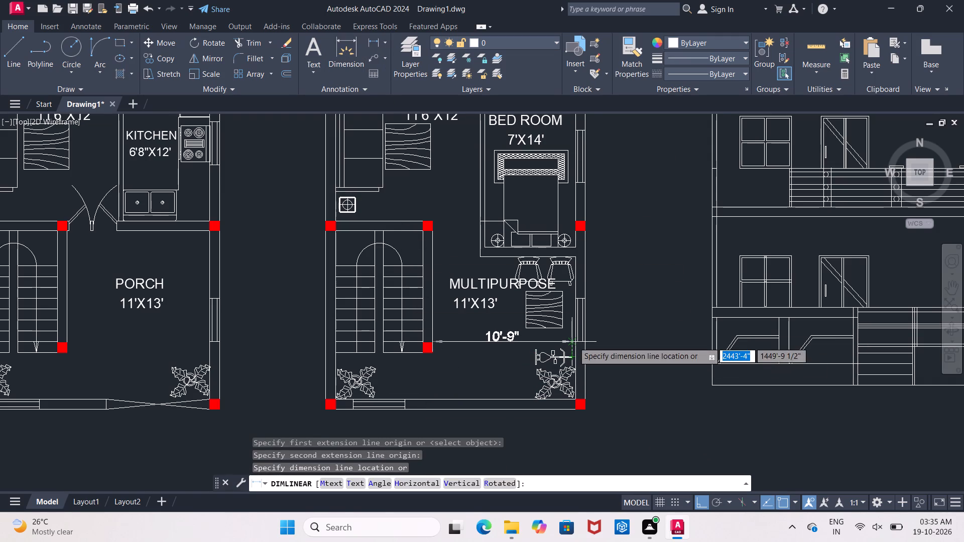
{"action": "key", "text": "Escape"}
Measure the multipurpose room's length along the outer side wall, from the bedroom wall to the front wall, using a linear dimension.
{"action": "scroll", "coordinate": [473, 307], "scroll_direction": "up", "scroll_amount": 1}
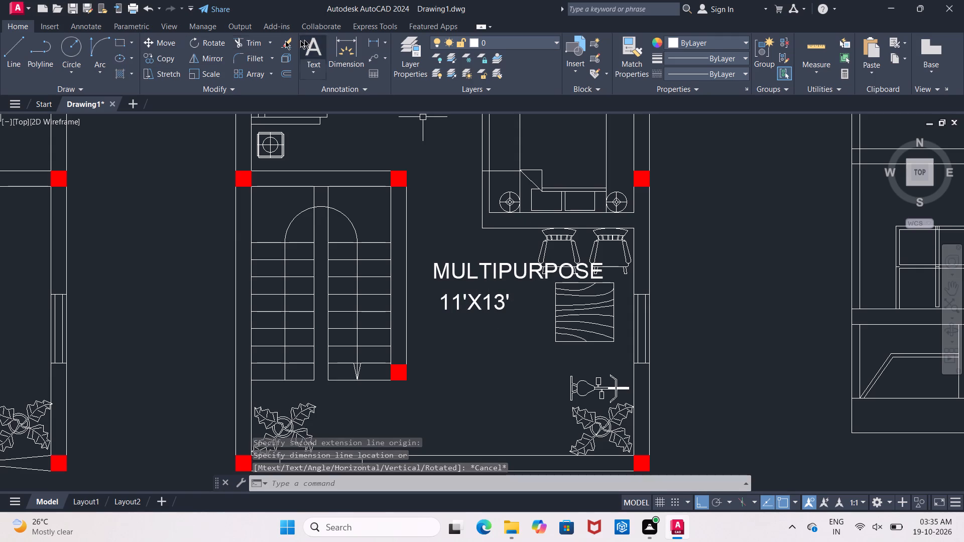
{"action": "left_click", "coordinate": [364, 40]}
{"action": "left_click", "coordinate": [374, 46]}
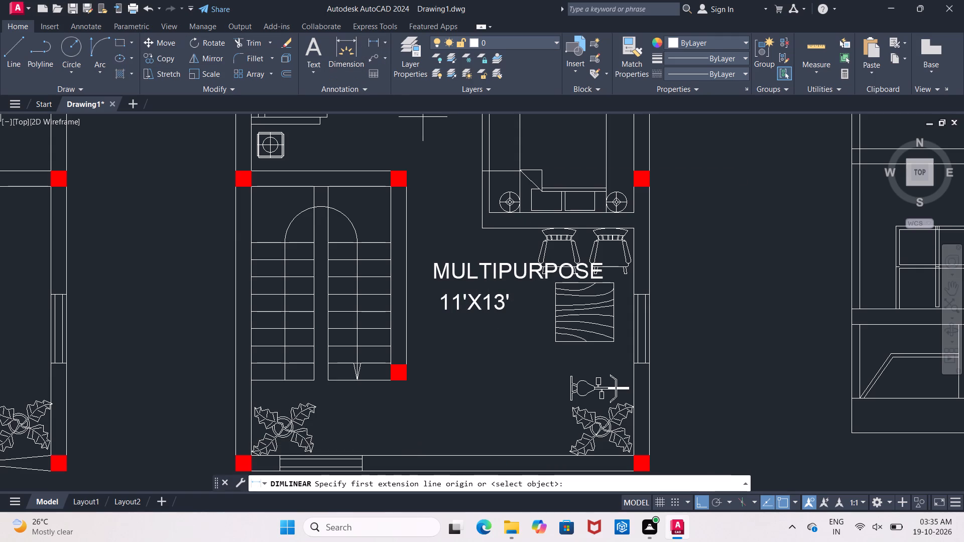
{"action": "left_click", "coordinate": [635, 234]}
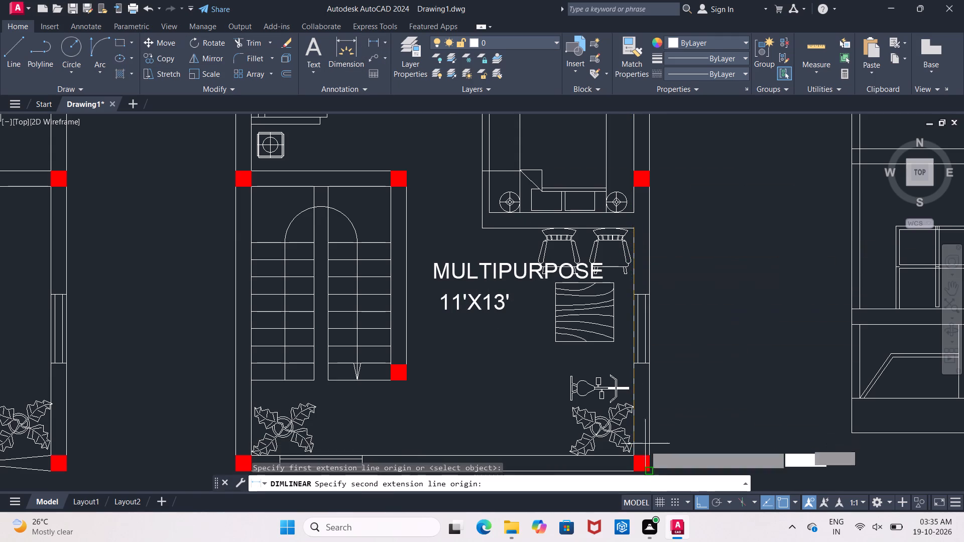
{"action": "left_click", "coordinate": [635, 453]}
{"action": "key", "text": "Escape"}
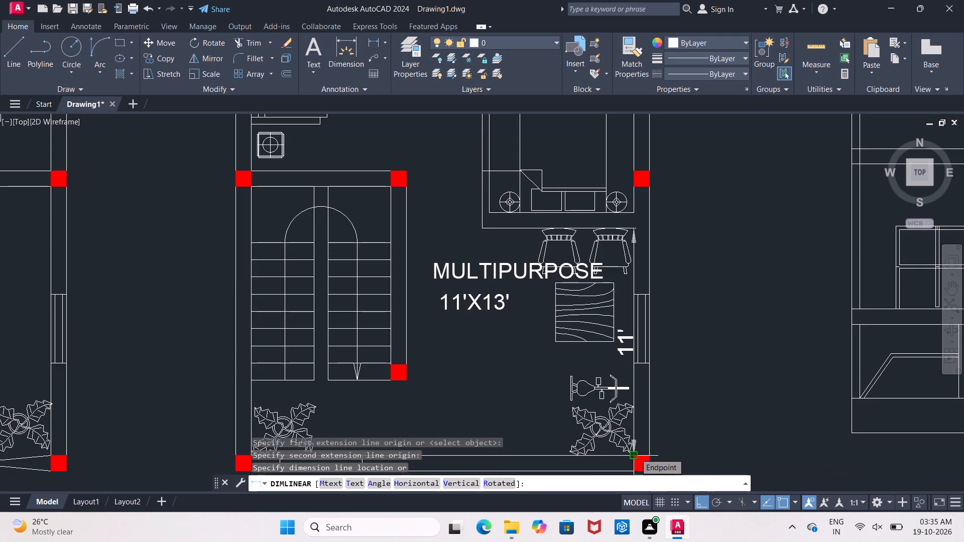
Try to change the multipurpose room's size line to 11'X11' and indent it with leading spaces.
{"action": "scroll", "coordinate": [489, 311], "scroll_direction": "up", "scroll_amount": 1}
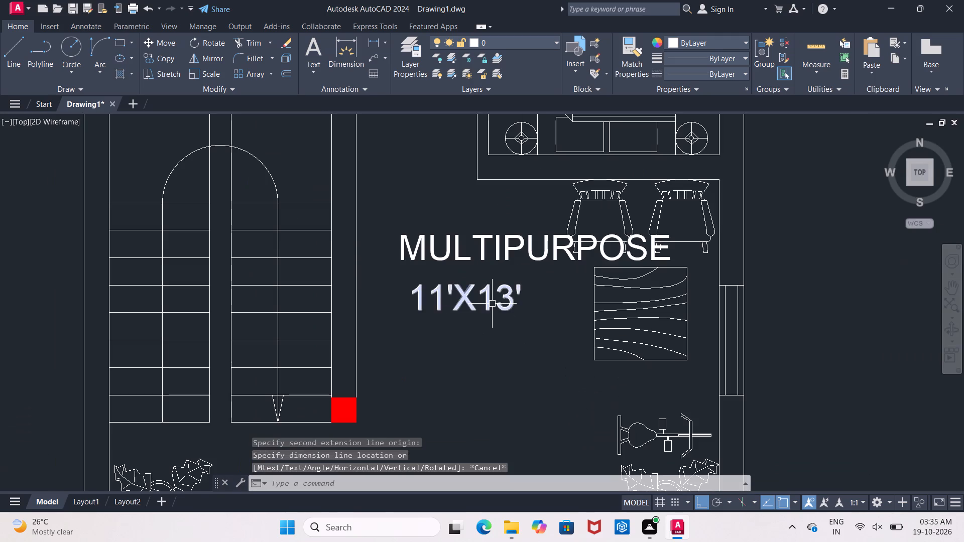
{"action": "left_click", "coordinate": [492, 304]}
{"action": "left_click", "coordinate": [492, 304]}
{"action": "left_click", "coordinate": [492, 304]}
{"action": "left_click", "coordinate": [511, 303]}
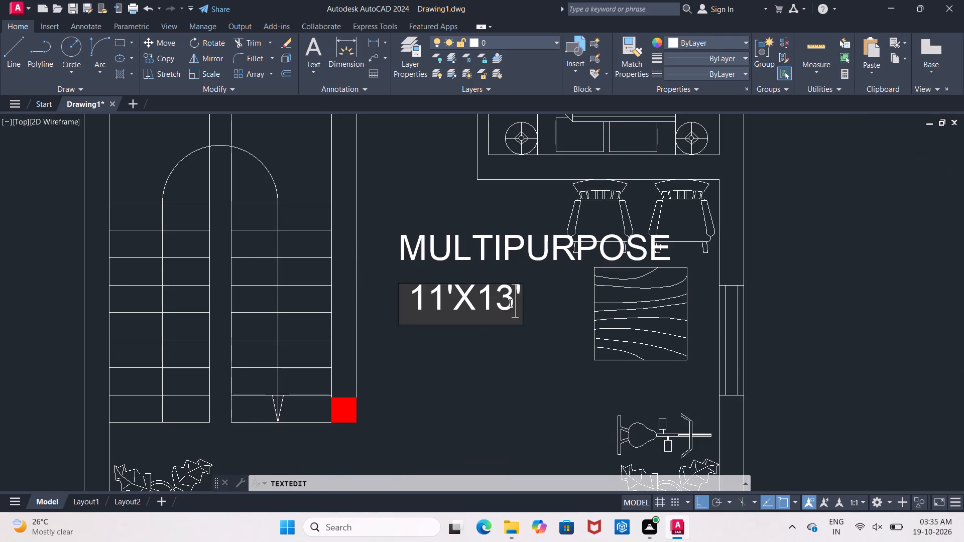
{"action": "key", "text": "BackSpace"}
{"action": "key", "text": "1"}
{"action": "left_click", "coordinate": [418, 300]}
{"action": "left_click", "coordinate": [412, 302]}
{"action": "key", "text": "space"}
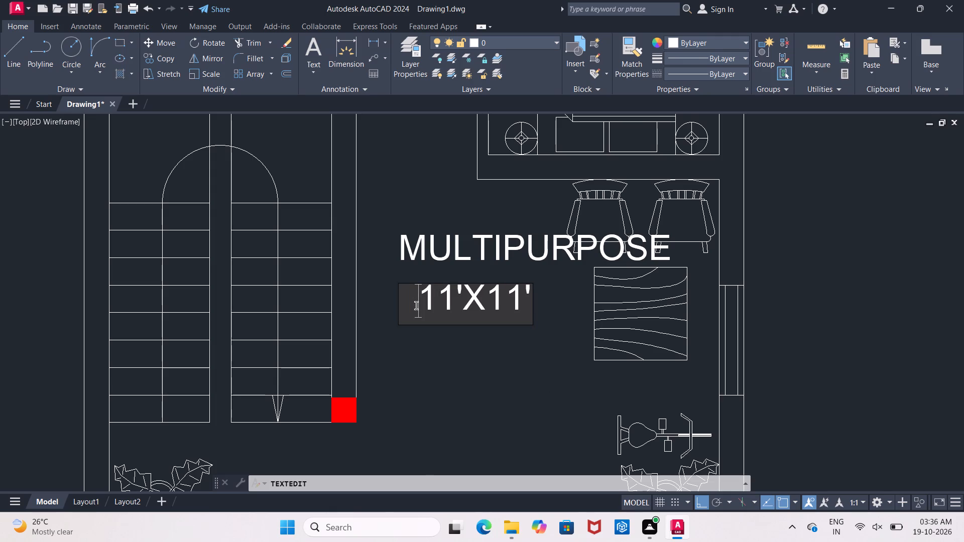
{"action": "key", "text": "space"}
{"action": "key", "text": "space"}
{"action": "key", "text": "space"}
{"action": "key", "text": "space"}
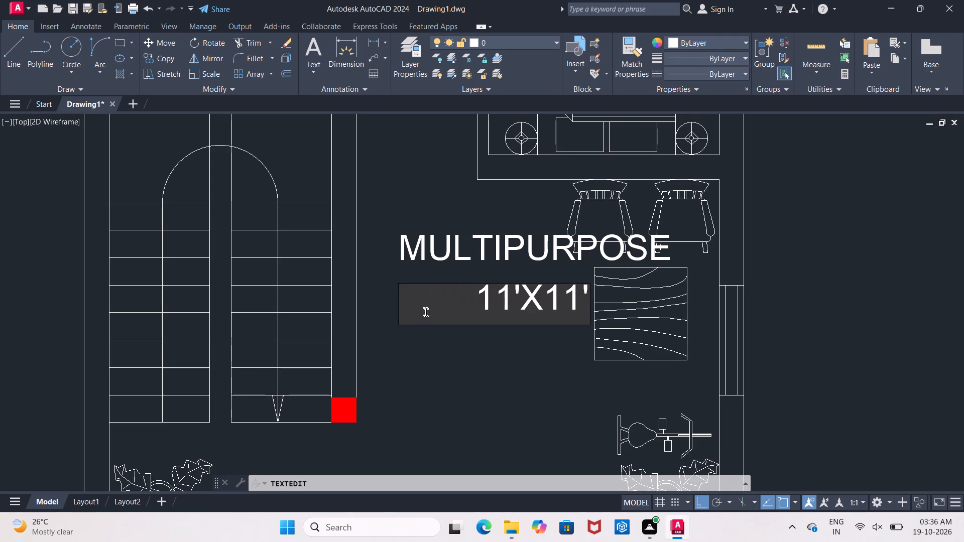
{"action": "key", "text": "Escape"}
Add six leading spaces to the multipurpose room's size line to shift it under the middle of MULTIPURPOSE.
{"action": "scroll", "coordinate": [485, 382], "scroll_direction": "down", "scroll_amount": 2}
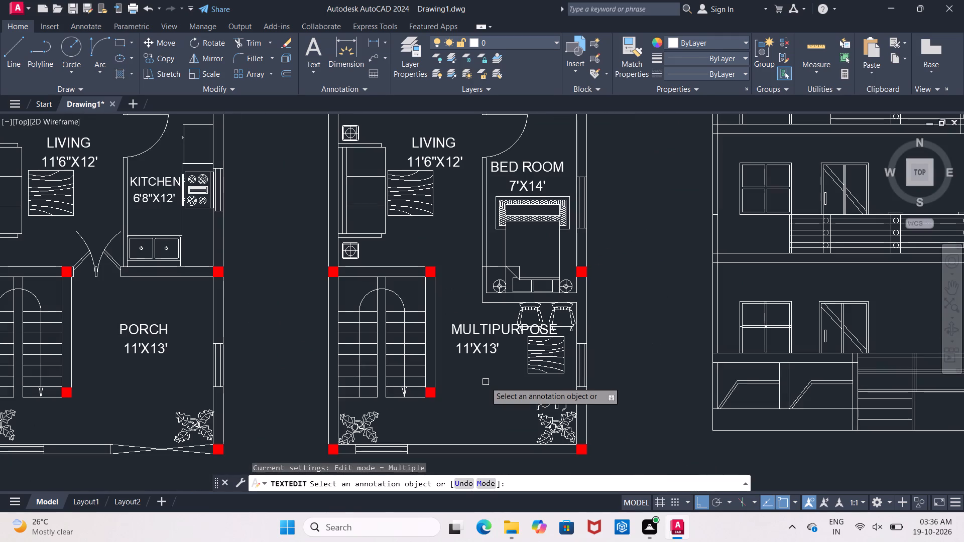
{"action": "triple_click", "coordinate": [480, 348]}
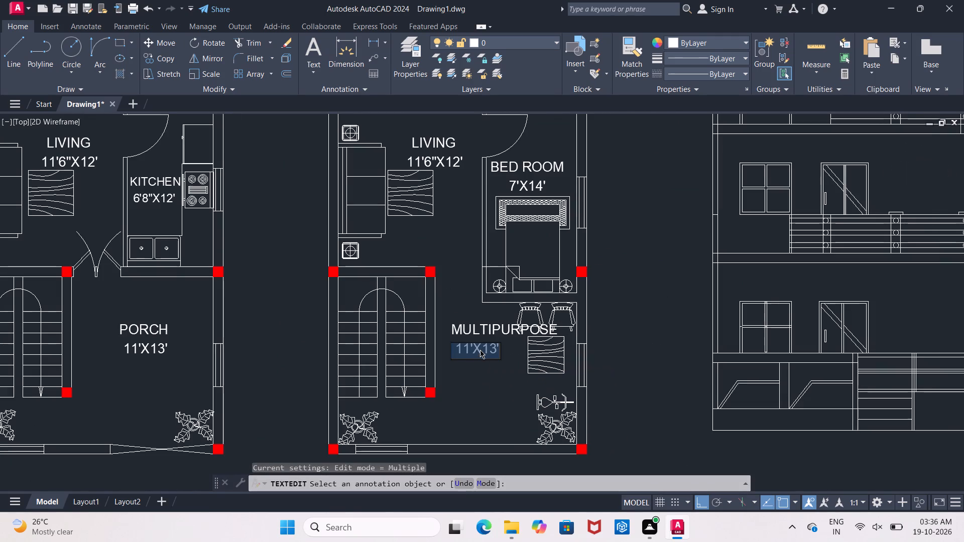
{"action": "left_click", "coordinate": [460, 352]}
{"action": "left_click", "coordinate": [460, 352]}
{"action": "left_click", "coordinate": [456, 355]}
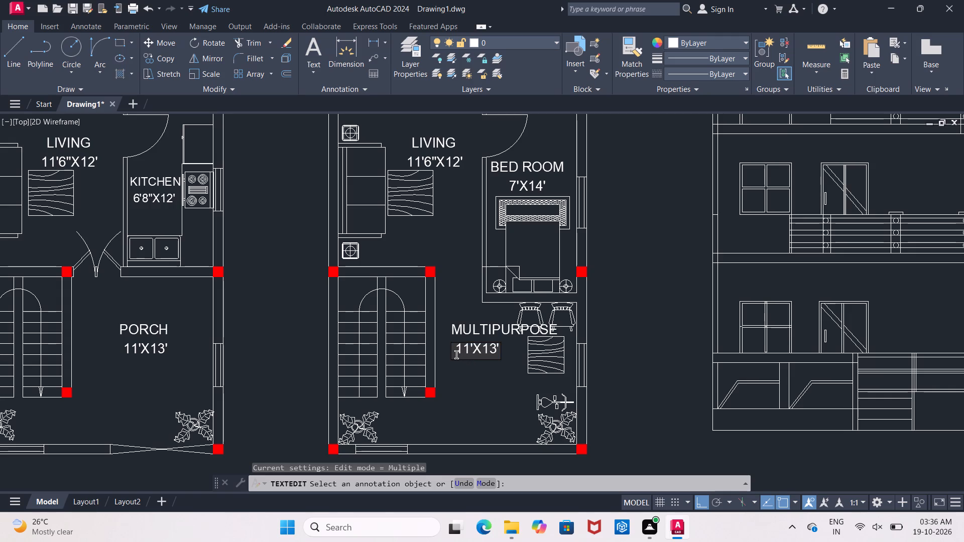
{"action": "key", "text": "space"}
{"action": "key", "text": "space"}
{"action": "key", "text": "space"}
{"action": "key", "text": "space"}
{"action": "key", "text": "space"}
{"action": "key", "text": "space"}
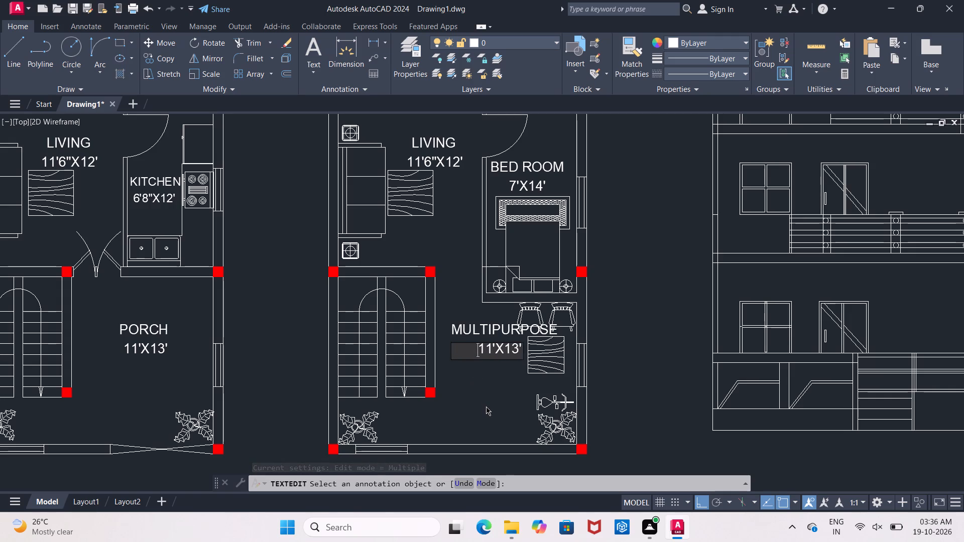
{"action": "left_click", "coordinate": [486, 406]}
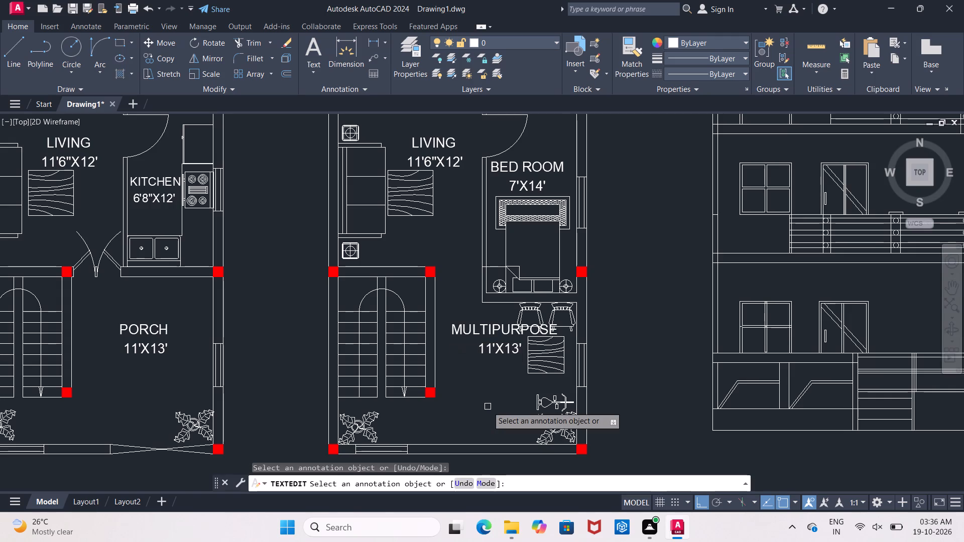
{"action": "left_click", "coordinate": [488, 406]}
{"action": "key", "text": "Escape"}
Move the MULTIPURPOSE label horizontally about 1' toward the staircase.
{"action": "scroll", "coordinate": [491, 405], "scroll_direction": "up", "scroll_amount": 2}
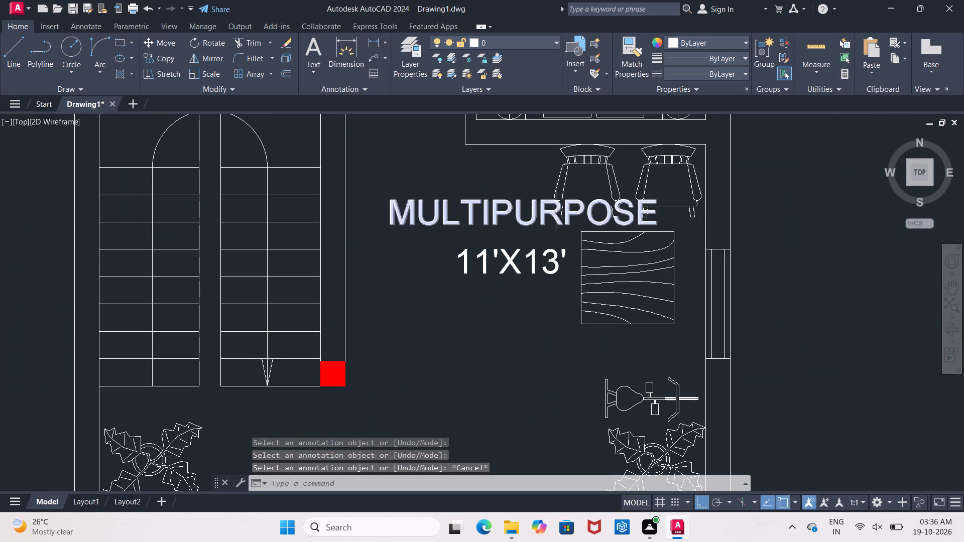
{"action": "left_click", "coordinate": [555, 210]}
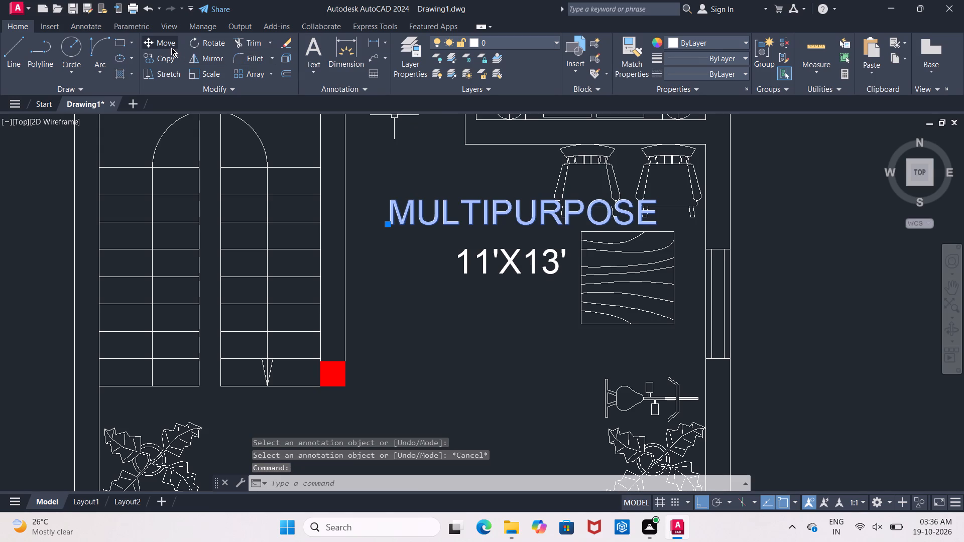
{"action": "left_click", "coordinate": [171, 48]}
{"action": "left_click", "coordinate": [516, 220]}
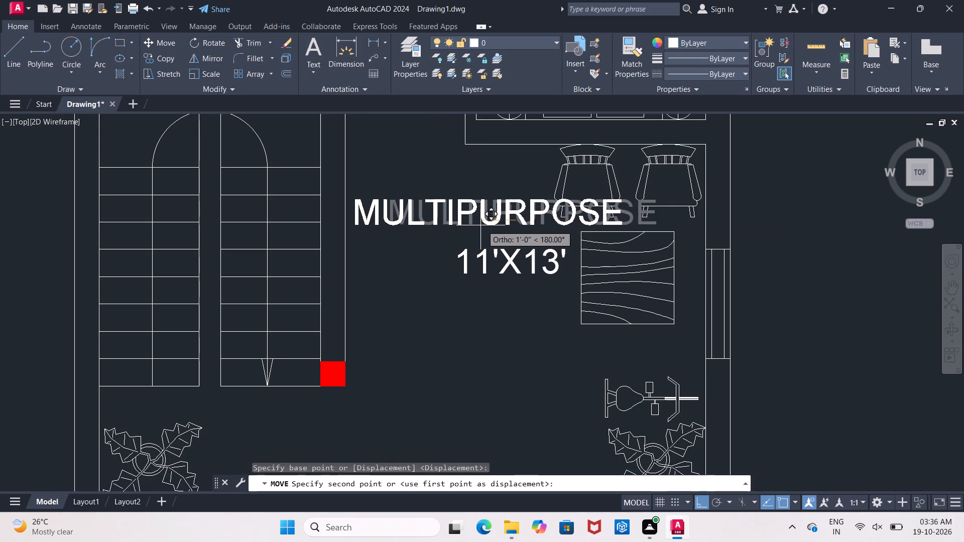
{"action": "left_click", "coordinate": [476, 225]}
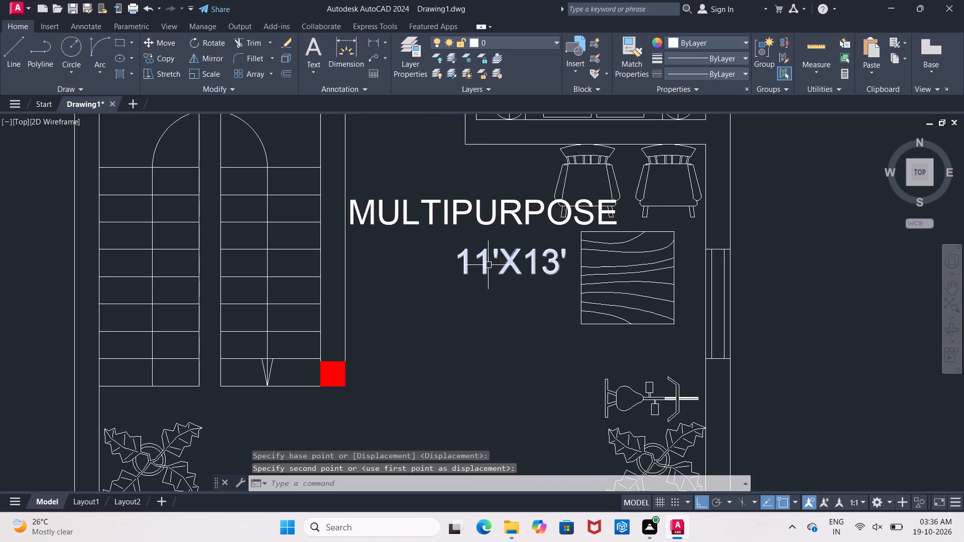
Move the multipurpose room's size line horizontally toward the staircase, centring it under the MULTIPURPOSE label.
{"action": "left_click", "coordinate": [488, 265]}
{"action": "left_click", "coordinate": [175, 46]}
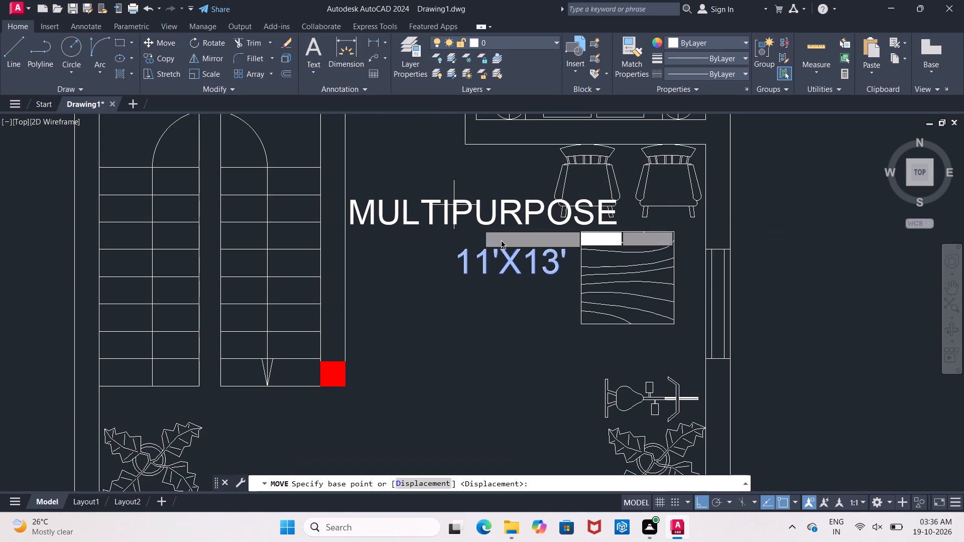
{"action": "left_click", "coordinate": [517, 260]}
{"action": "left_click", "coordinate": [485, 266]}
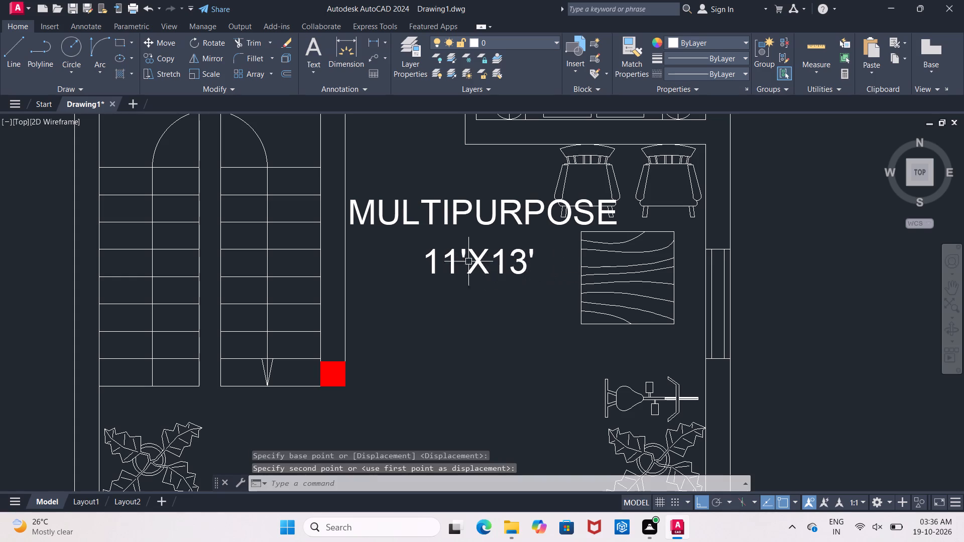
Move both lines of the multipurpose room's label vertically down about 4' into the open floor area beside the staircase.
{"action": "left_click", "coordinate": [429, 206]}
{"action": "left_click", "coordinate": [465, 265]}
{"action": "left_click", "coordinate": [475, 268]}
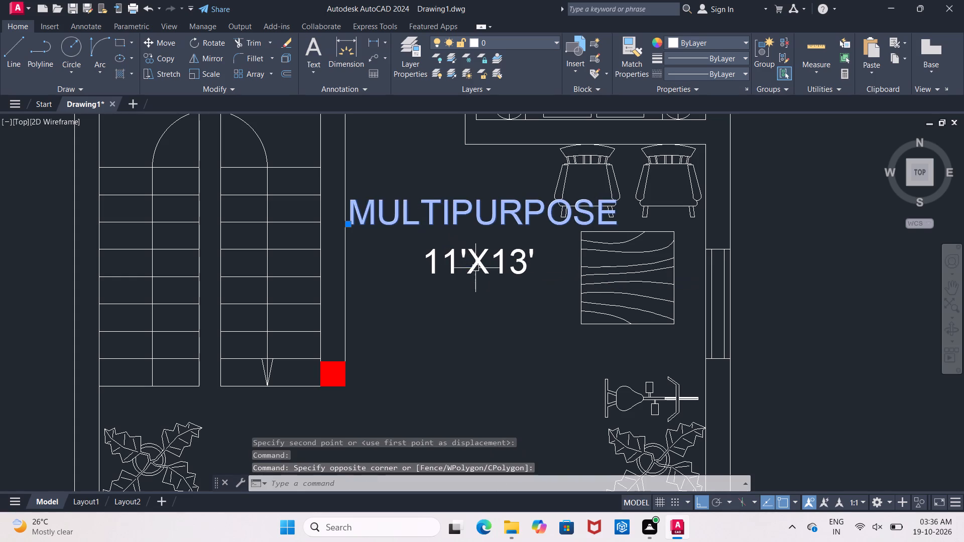
{"action": "left_click", "coordinate": [473, 257]}
{"action": "left_click", "coordinate": [165, 48]}
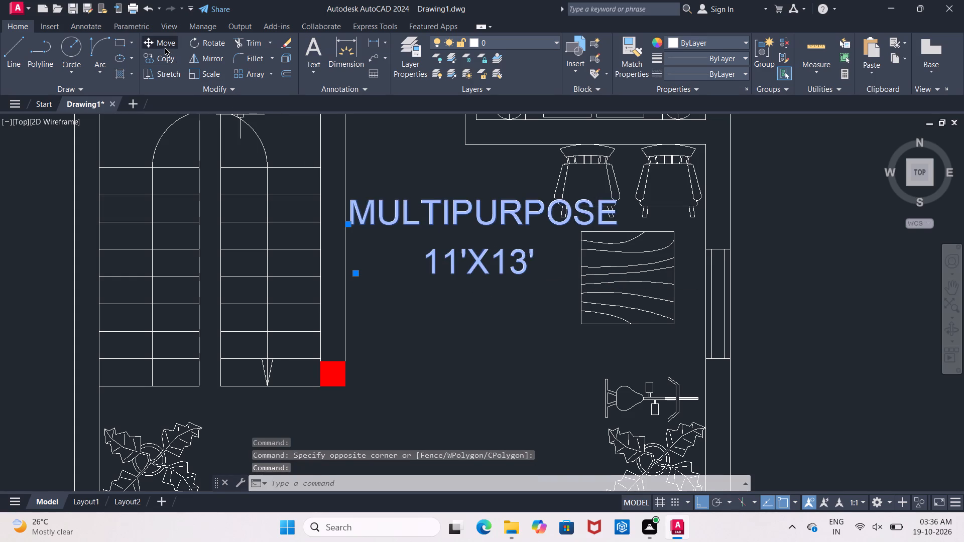
{"action": "left_click", "coordinate": [507, 237]}
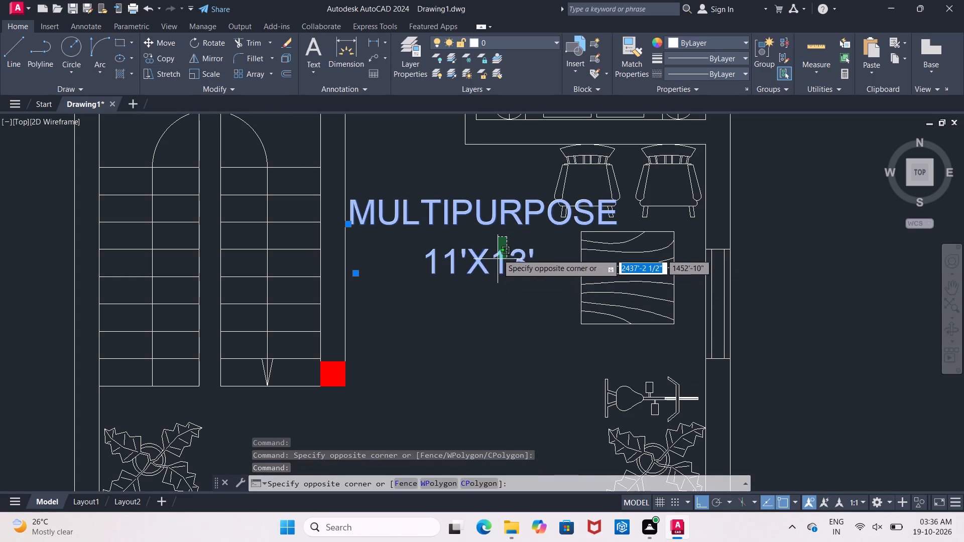
{"action": "left_click", "coordinate": [496, 237]}
{"action": "left_click", "coordinate": [174, 40]}
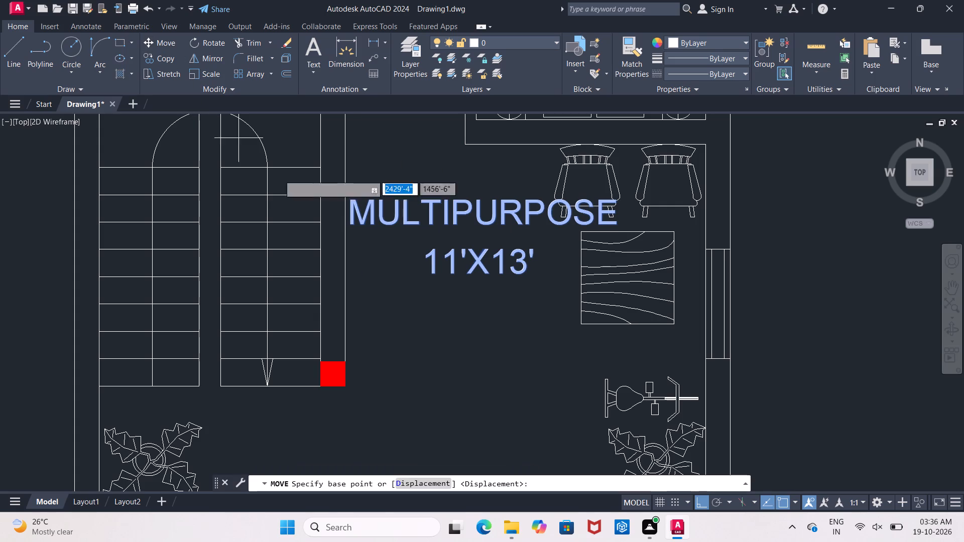
{"action": "left_click", "coordinate": [468, 234]}
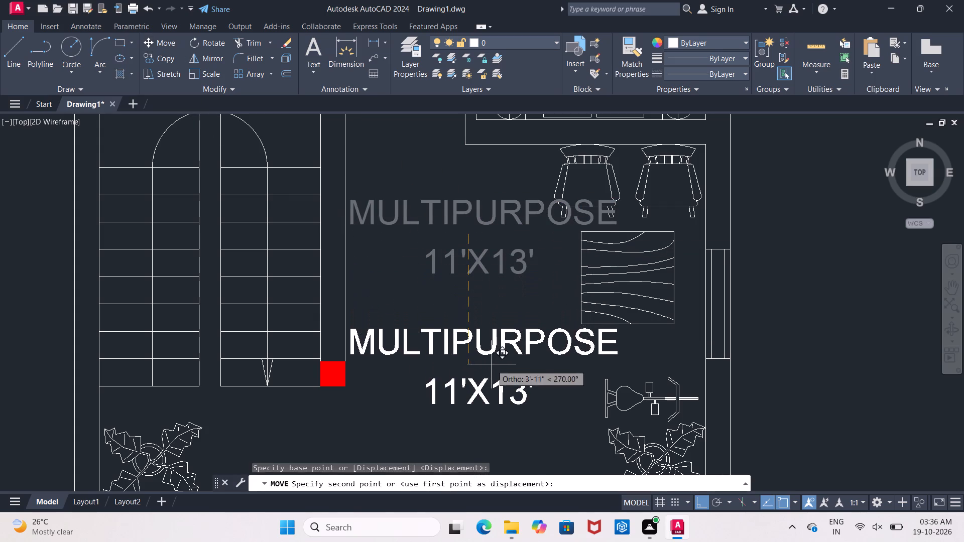
{"action": "left_click", "coordinate": [496, 369]}
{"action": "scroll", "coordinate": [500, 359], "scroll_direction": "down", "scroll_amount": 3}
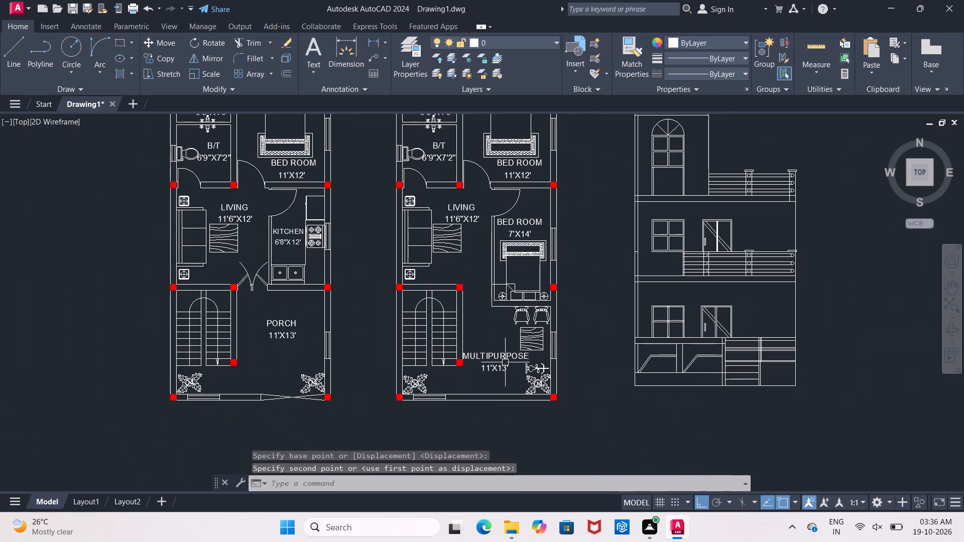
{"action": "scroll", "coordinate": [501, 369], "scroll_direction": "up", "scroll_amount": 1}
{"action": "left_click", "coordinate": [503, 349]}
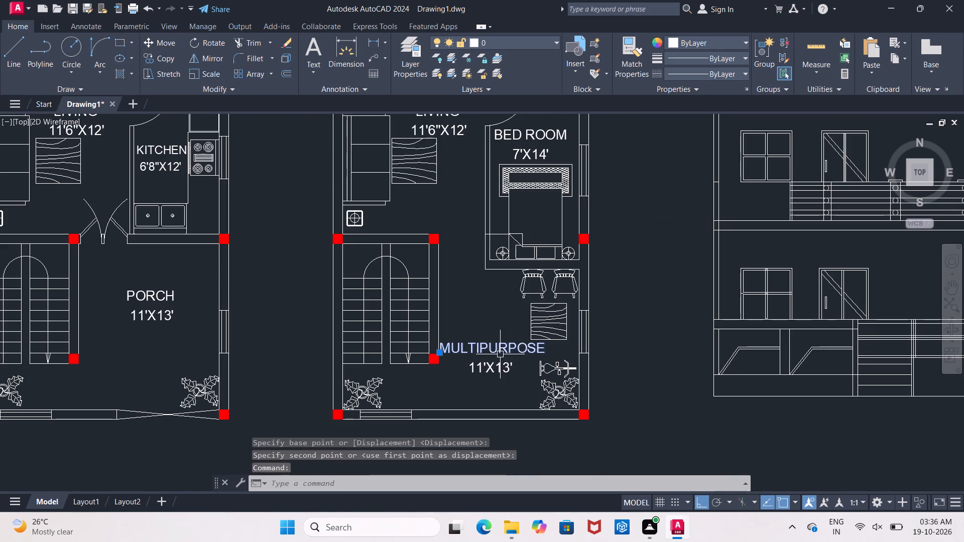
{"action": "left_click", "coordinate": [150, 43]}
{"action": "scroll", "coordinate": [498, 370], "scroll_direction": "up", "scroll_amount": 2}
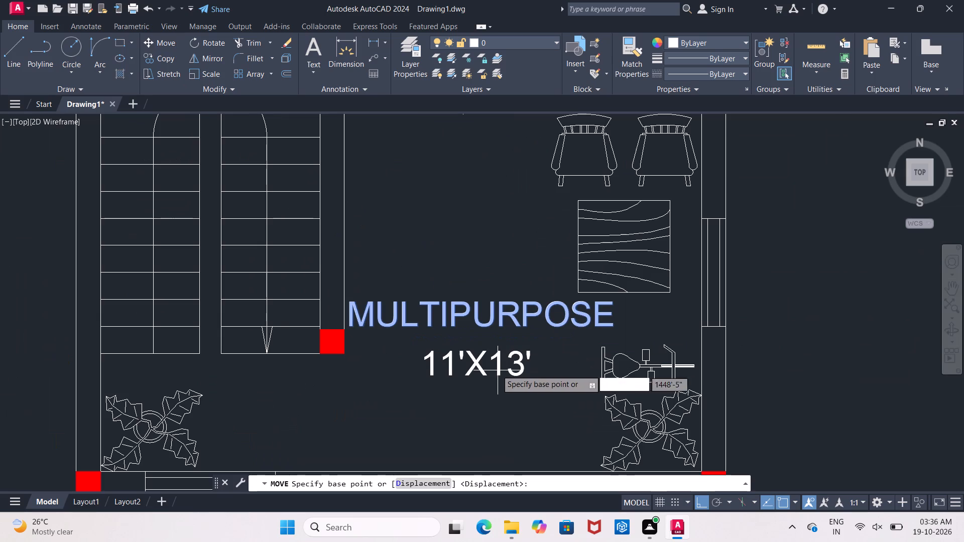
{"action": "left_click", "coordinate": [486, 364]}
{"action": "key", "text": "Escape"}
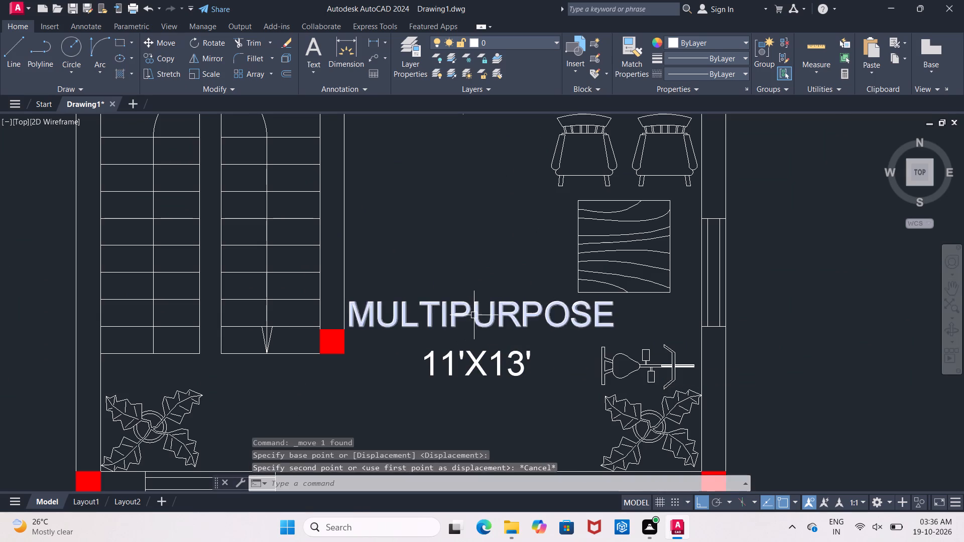
Move the MULTIPURPOSE label and its size line together horizontally about 6" away from the staircase.
{"action": "left_click", "coordinate": [474, 315]}
{"action": "left_click", "coordinate": [475, 371]}
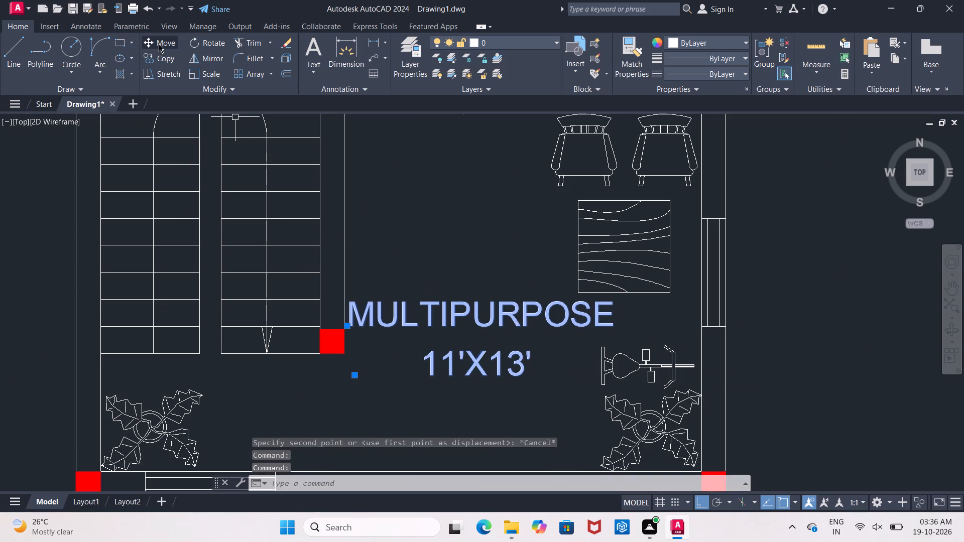
{"action": "left_click", "coordinate": [159, 44]}
{"action": "left_click", "coordinate": [470, 313]}
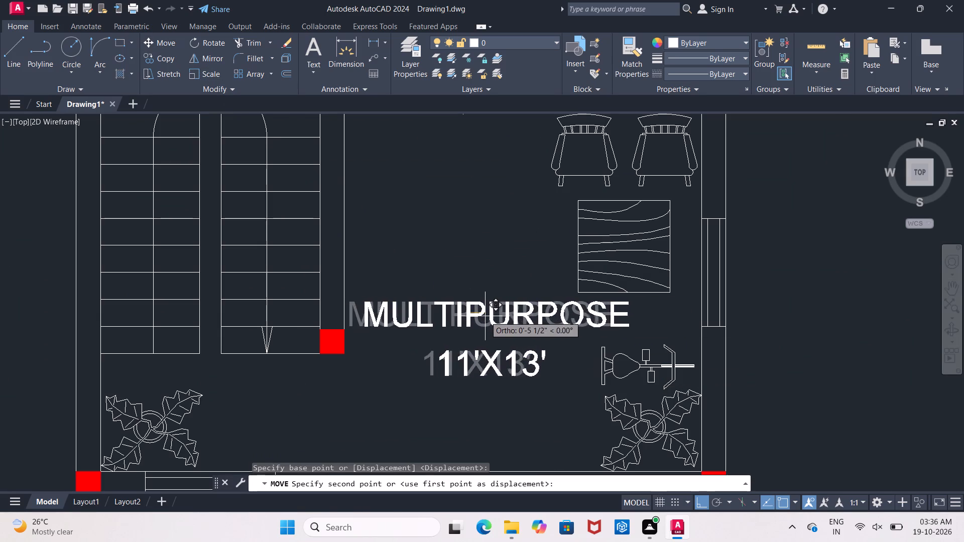
{"action": "left_click", "coordinate": [489, 316]}
{"action": "scroll", "coordinate": [497, 319], "scroll_direction": "down", "scroll_amount": 2}
{"action": "scroll", "coordinate": [529, 353], "scroll_direction": "down", "scroll_amount": 2}
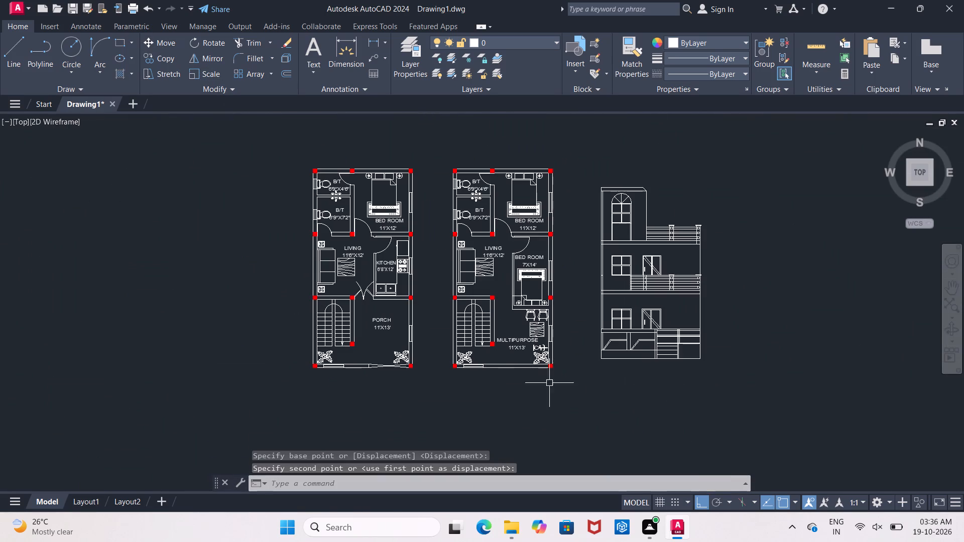
Erase one vertical line of the left outer wall beside the middle-floor window in the elevation.
{"action": "middle_click_drag", "start_coordinate": [574, 409], "coordinate": [553, 428]}
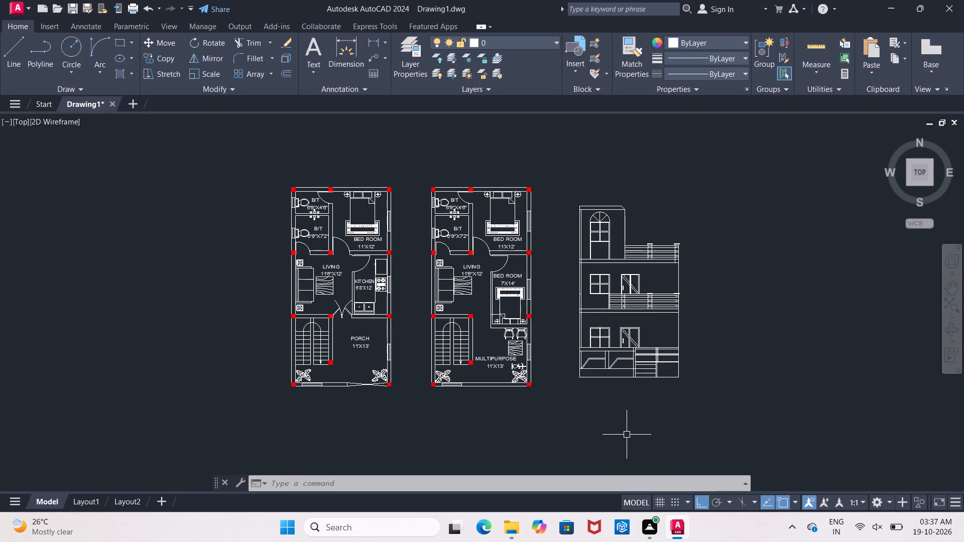
{"action": "scroll", "coordinate": [627, 435], "scroll_direction": "up", "scroll_amount": 2}
{"action": "middle_click_drag", "start_coordinate": [625, 430], "coordinate": [605, 536]}
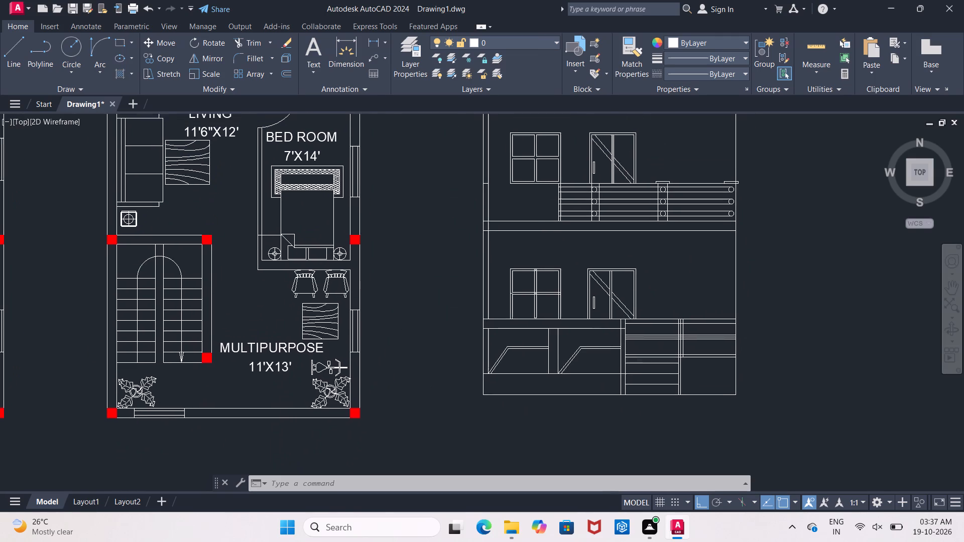
{"action": "middle_click_drag", "start_coordinate": [605, 536], "coordinate": [604, 536]}
{"action": "scroll", "coordinate": [604, 535], "scroll_direction": "down", "scroll_amount": 1}
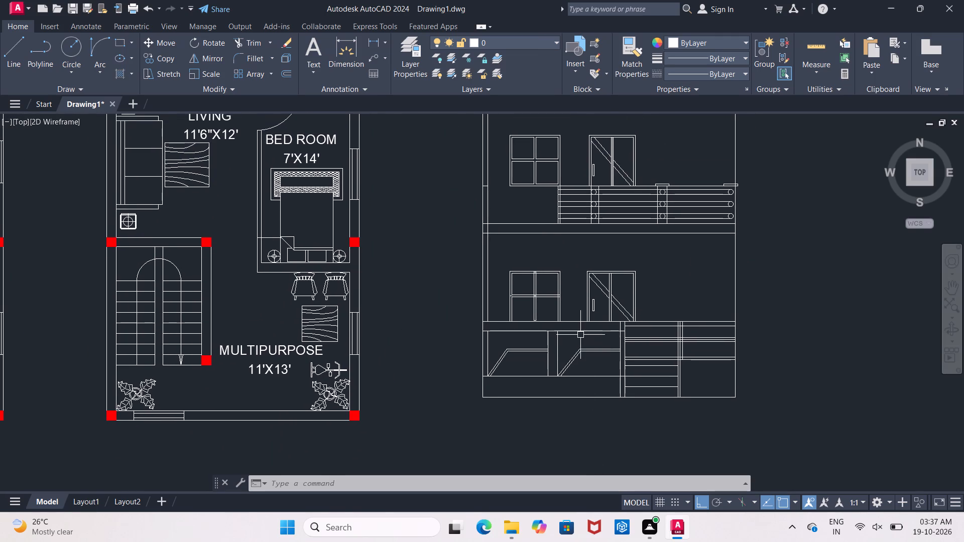
{"action": "middle_click_drag", "start_coordinate": [579, 393], "coordinate": [575, 500]}
{"action": "middle_click_drag", "start_coordinate": [571, 398], "coordinate": [569, 465]}
{"action": "scroll", "coordinate": [526, 406], "scroll_direction": "up", "scroll_amount": 2}
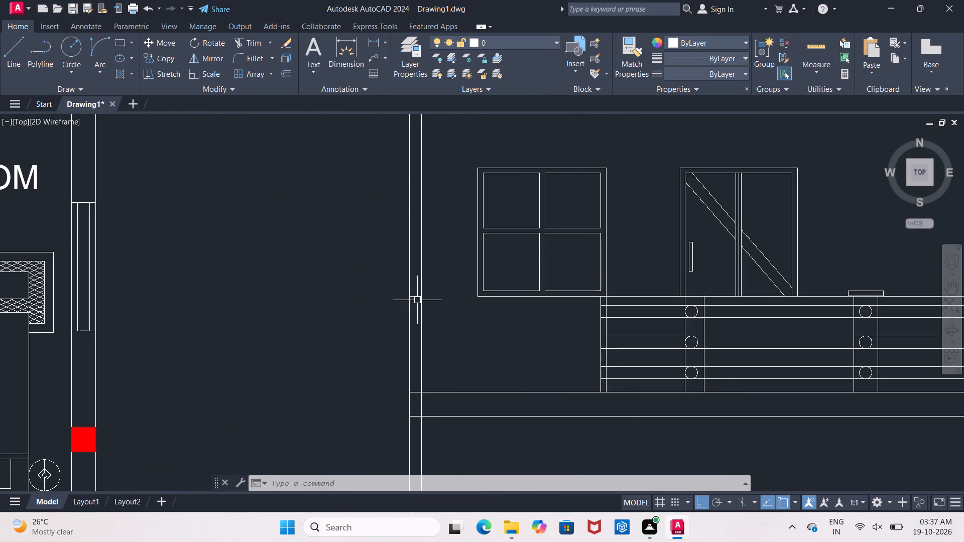
{"action": "left_click", "coordinate": [416, 299]}
{"action": "key", "text": "Delete"}
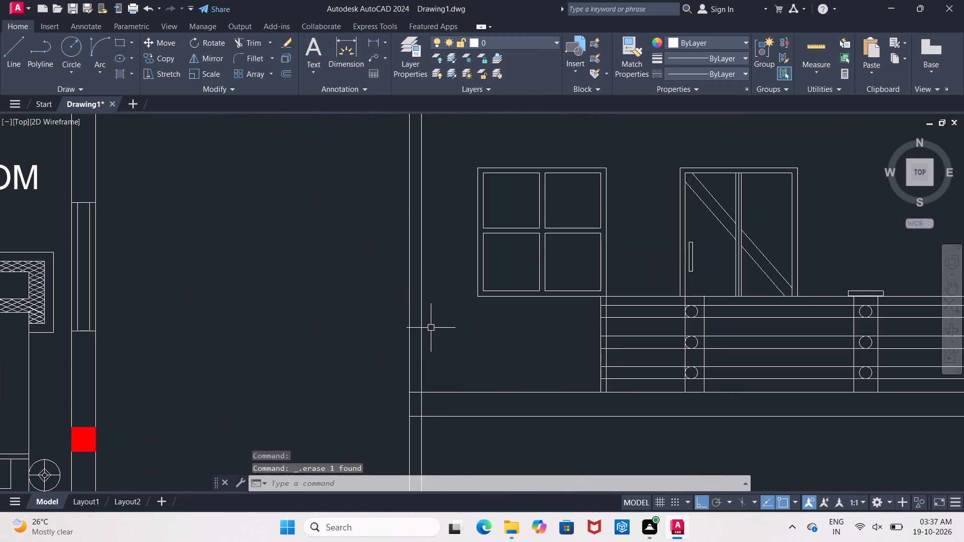
Trim the left wall's inner vertical line where it crosses the two floor slabs above and below the elevation's middle floor.
{"action": "scroll", "coordinate": [434, 323], "scroll_direction": "down", "scroll_amount": 2}
{"action": "scroll", "coordinate": [432, 367], "scroll_direction": "up", "scroll_amount": 2}
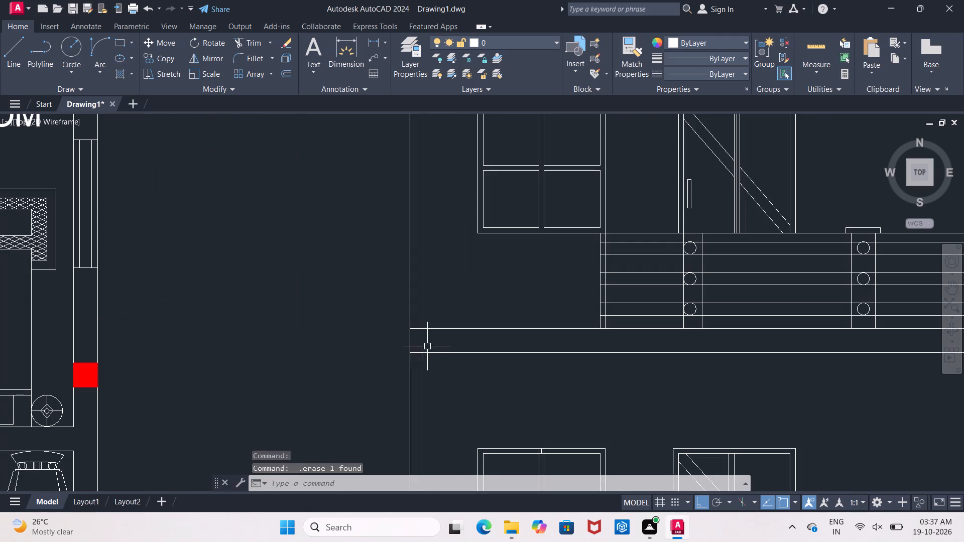
{"action": "type", "text": "TR"}
{"action": "key", "text": "Return"}
{"action": "key", "text": "Return"}
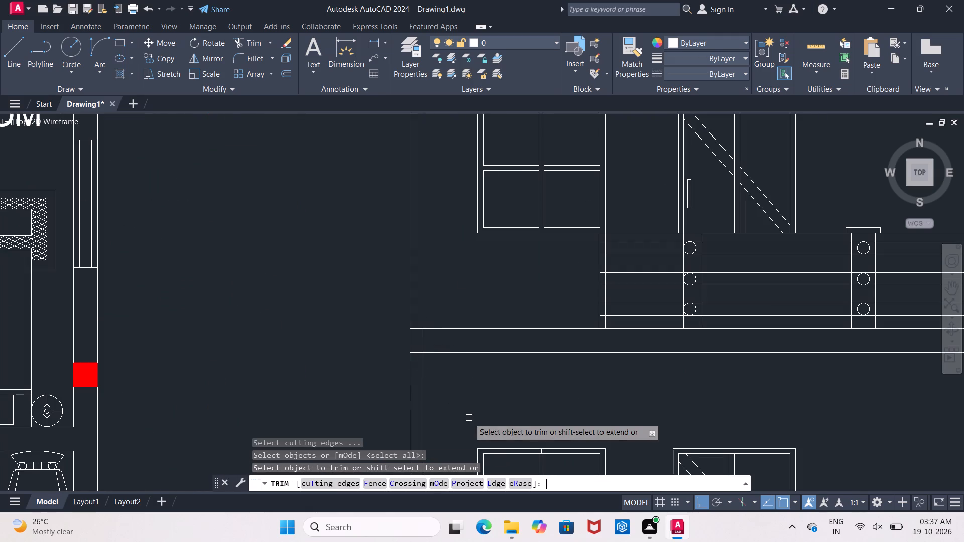
{"action": "left_click", "coordinate": [423, 341]}
{"action": "scroll", "coordinate": [424, 341], "scroll_direction": "down", "scroll_amount": 2}
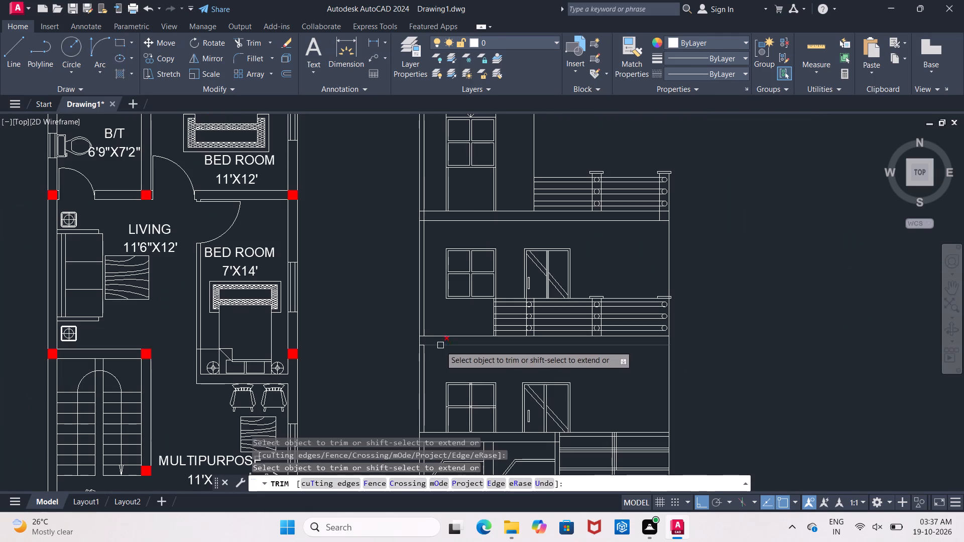
{"action": "scroll", "coordinate": [422, 224], "scroll_direction": "up", "scroll_amount": 2}
{"action": "left_click", "coordinate": [421, 206]}
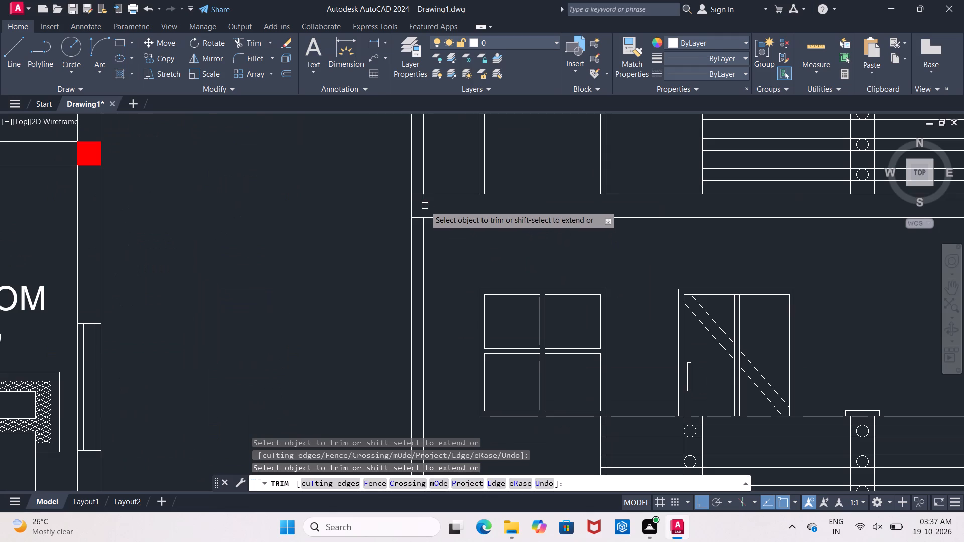
{"action": "scroll", "coordinate": [426, 206], "scroll_direction": "down", "scroll_amount": 3}
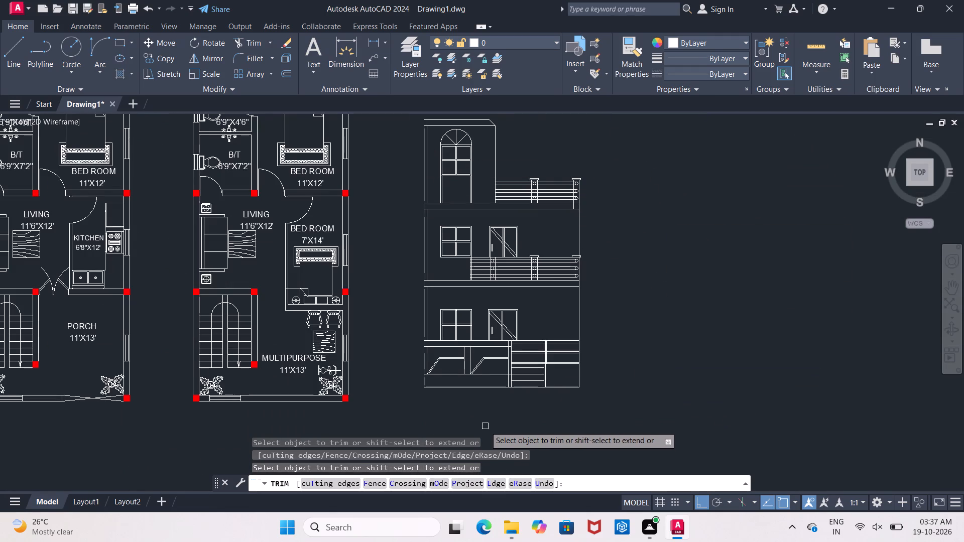
{"action": "key", "text": "Escape"}
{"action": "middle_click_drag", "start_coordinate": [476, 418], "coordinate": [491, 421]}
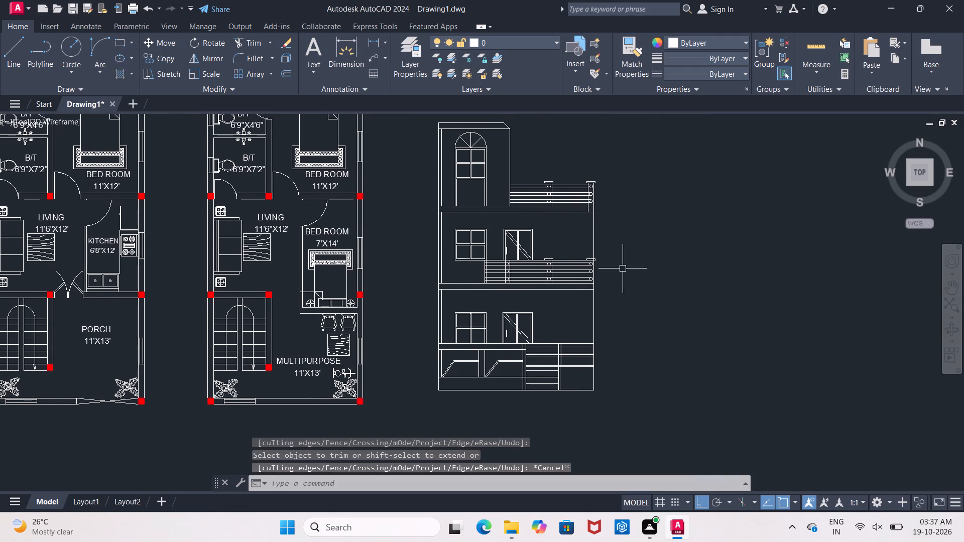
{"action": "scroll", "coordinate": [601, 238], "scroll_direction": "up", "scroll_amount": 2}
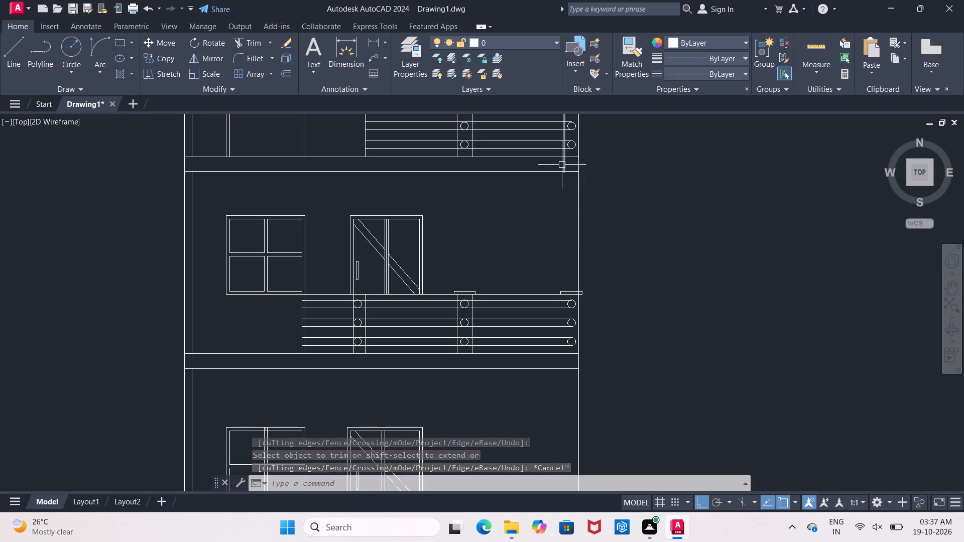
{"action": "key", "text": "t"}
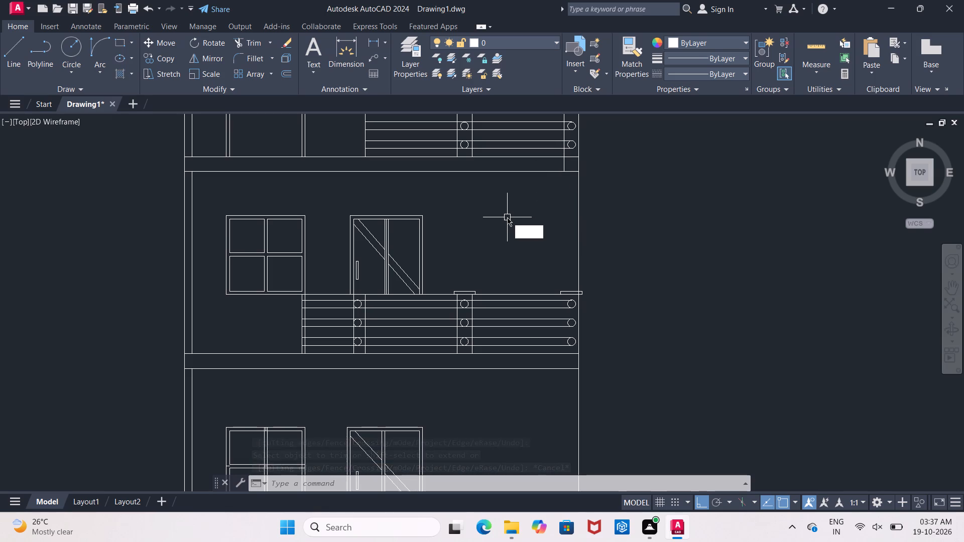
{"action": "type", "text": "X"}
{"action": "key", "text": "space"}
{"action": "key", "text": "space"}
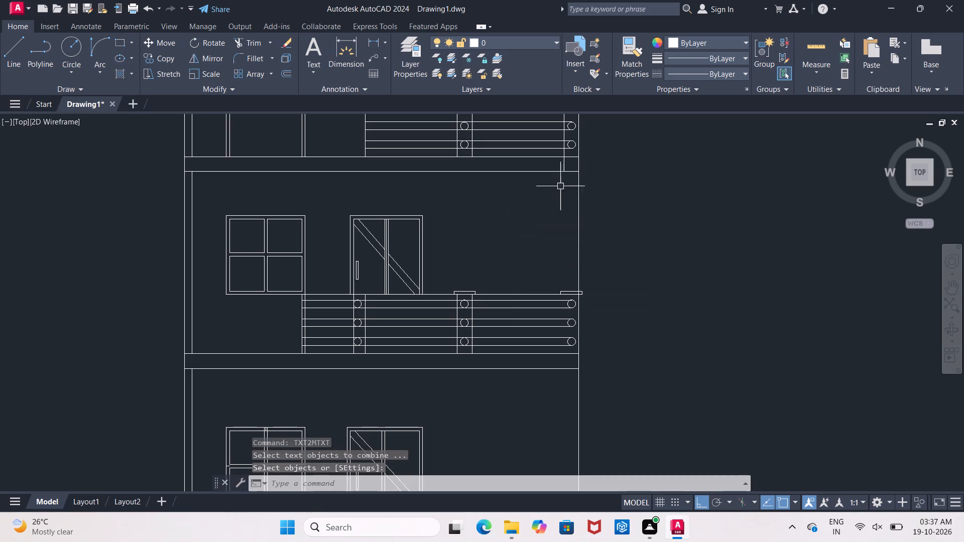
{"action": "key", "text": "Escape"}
Extend the inner vertical line at the elevation's right end from the upper slab down to the underside of the middle-floor slab.
{"action": "type", "text": "EX"}
{"action": "key", "text": "space"}
{"action": "key", "text": "space"}
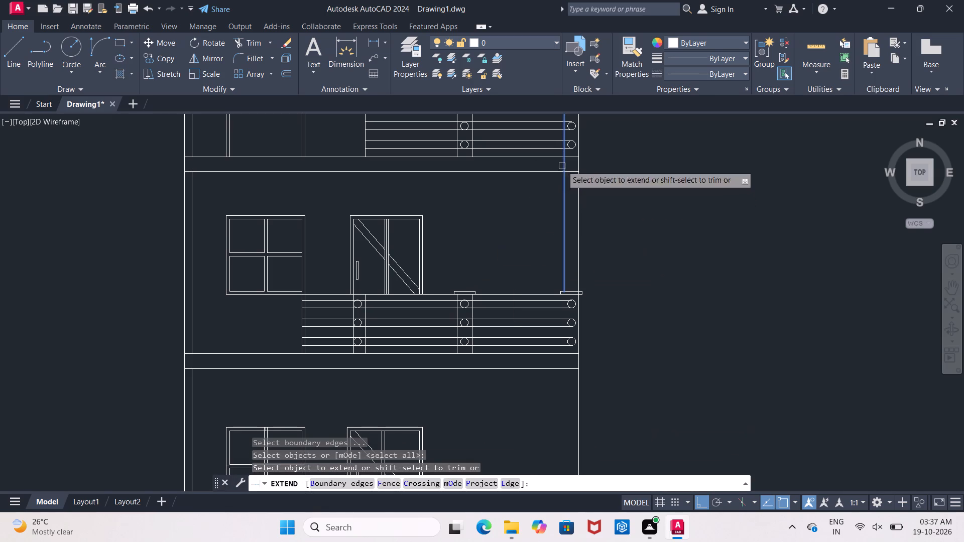
{"action": "left_click", "coordinate": [562, 163]}
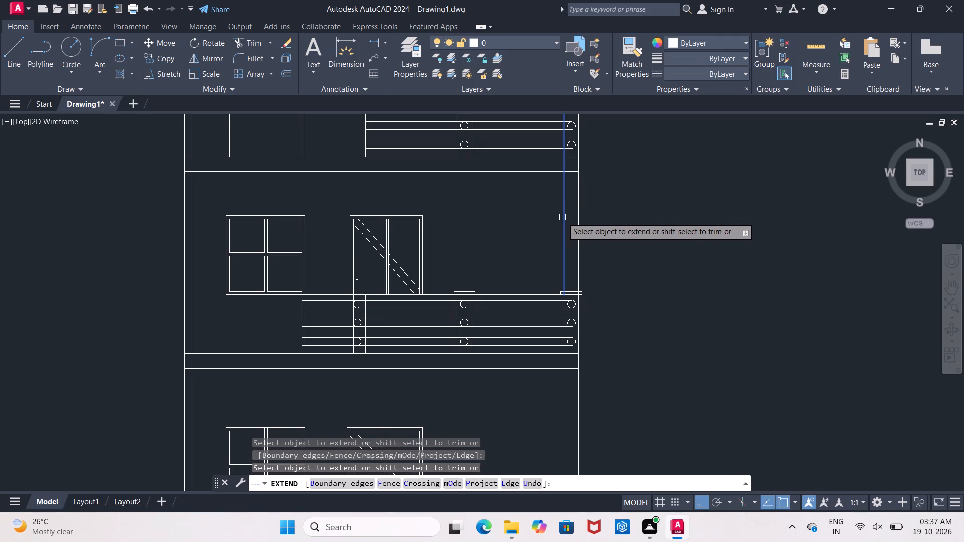
{"action": "left_click", "coordinate": [562, 217]}
{"action": "left_click", "coordinate": [564, 230]}
{"action": "left_click_drag", "start_coordinate": [564, 253], "coordinate": [564, 259]}
{"action": "left_click", "coordinate": [564, 259]}
{"action": "left_click_drag", "start_coordinate": [564, 261], "coordinate": [564, 269]}
{"action": "left_click_drag", "start_coordinate": [564, 269], "coordinate": [564, 281]}
{"action": "left_click_drag", "start_coordinate": [564, 283], "coordinate": [566, 291]}
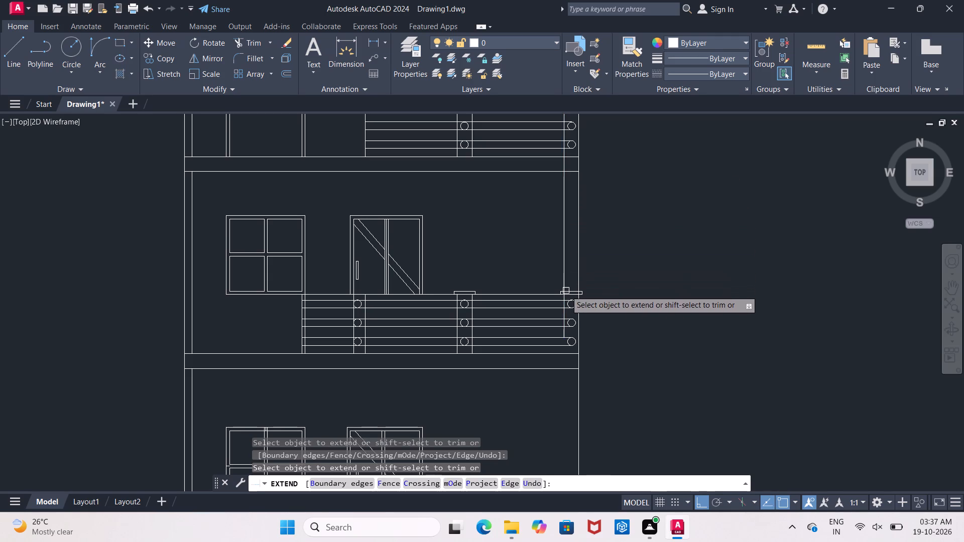
{"action": "left_click", "coordinate": [566, 291]}
{"action": "double_click", "coordinate": [562, 275]}
{"action": "double_click", "coordinate": [565, 267]}
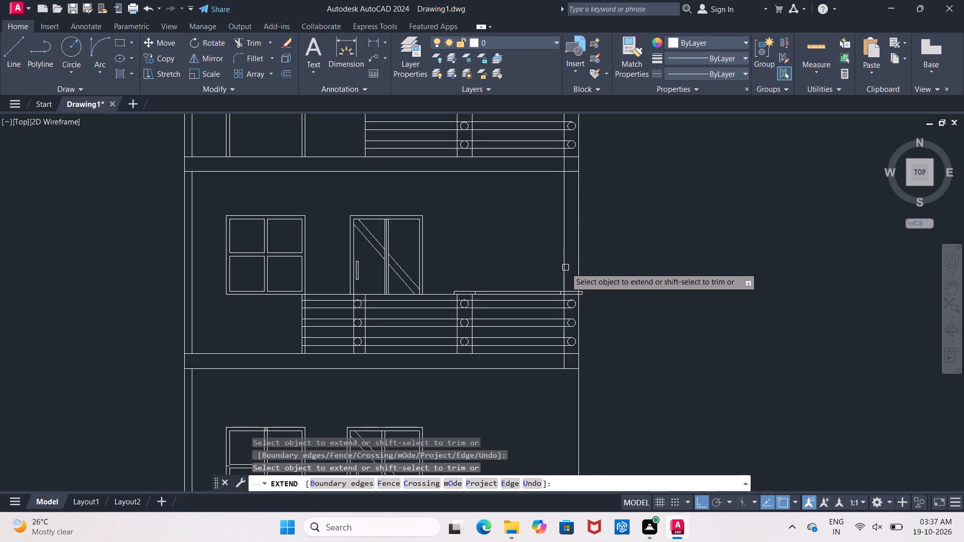
{"action": "key", "text": "Escape"}
Trim the stray cap line between the middle and end posts of the middle-floor balcony railing.
{"action": "type", "text": "TR"}
{"action": "key", "text": "space"}
{"action": "key", "text": "space"}
{"action": "scroll", "coordinate": [522, 281], "scroll_direction": "up", "scroll_amount": 2}
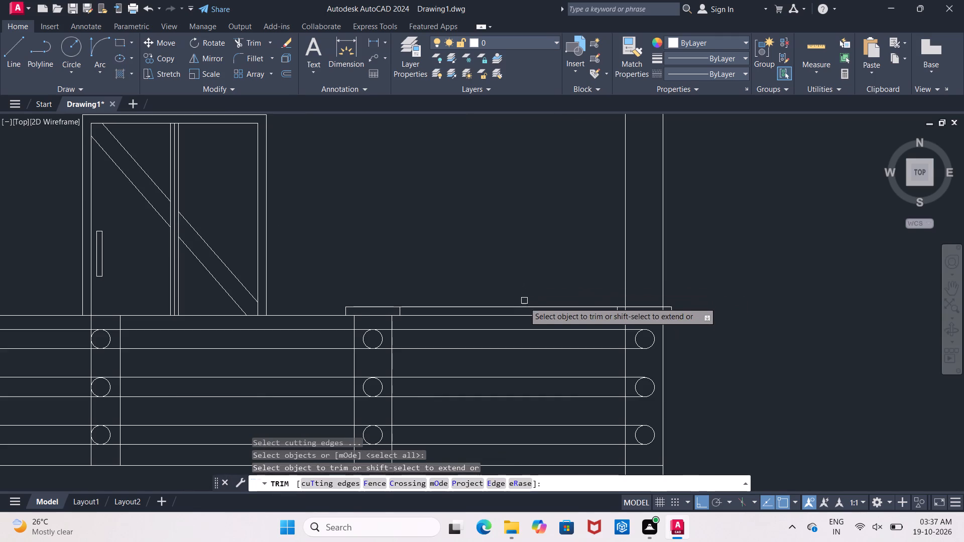
{"action": "left_click", "coordinate": [524, 305]}
{"action": "middle_click_drag", "start_coordinate": [534, 303], "coordinate": [524, 204]}
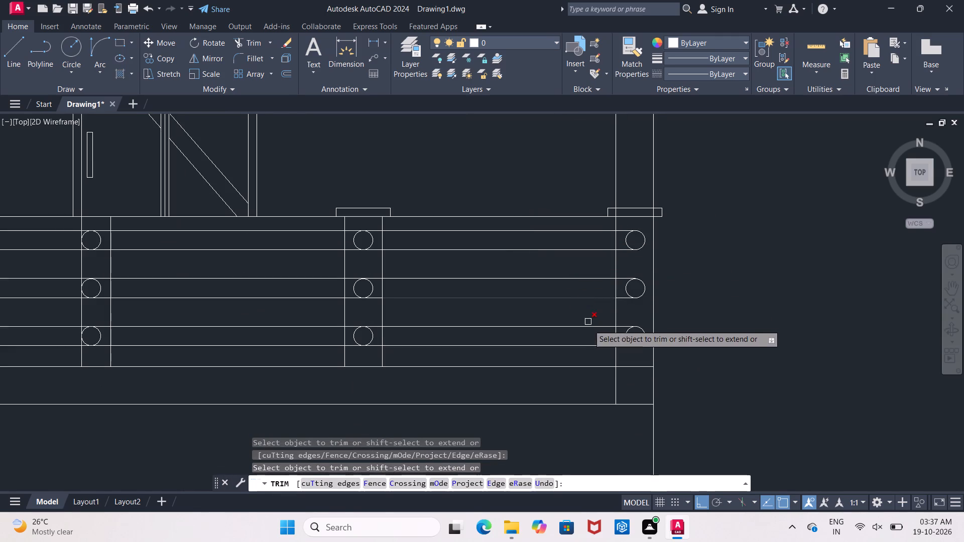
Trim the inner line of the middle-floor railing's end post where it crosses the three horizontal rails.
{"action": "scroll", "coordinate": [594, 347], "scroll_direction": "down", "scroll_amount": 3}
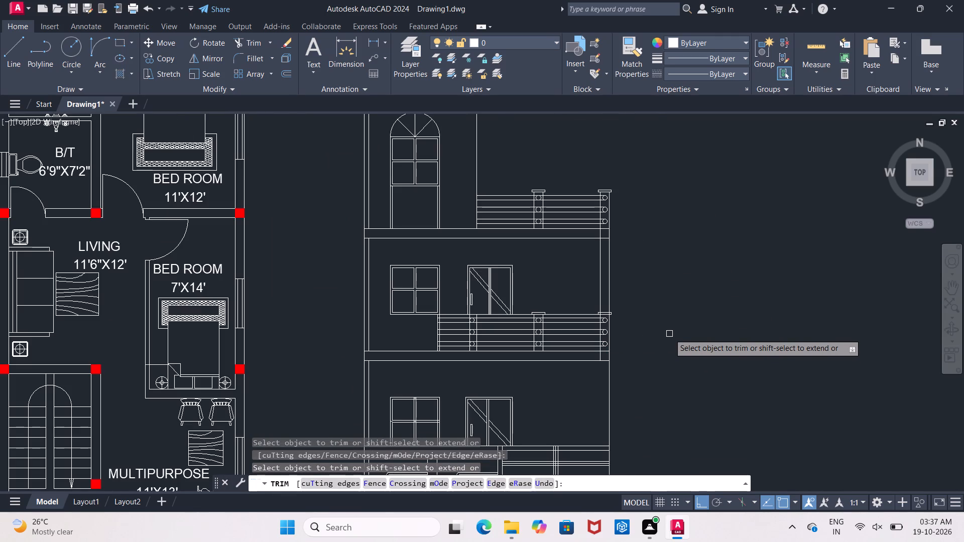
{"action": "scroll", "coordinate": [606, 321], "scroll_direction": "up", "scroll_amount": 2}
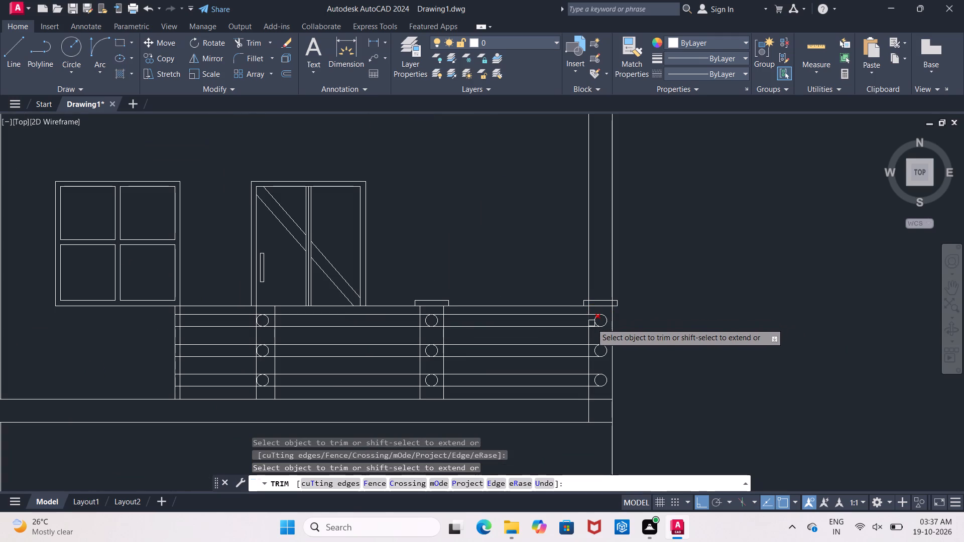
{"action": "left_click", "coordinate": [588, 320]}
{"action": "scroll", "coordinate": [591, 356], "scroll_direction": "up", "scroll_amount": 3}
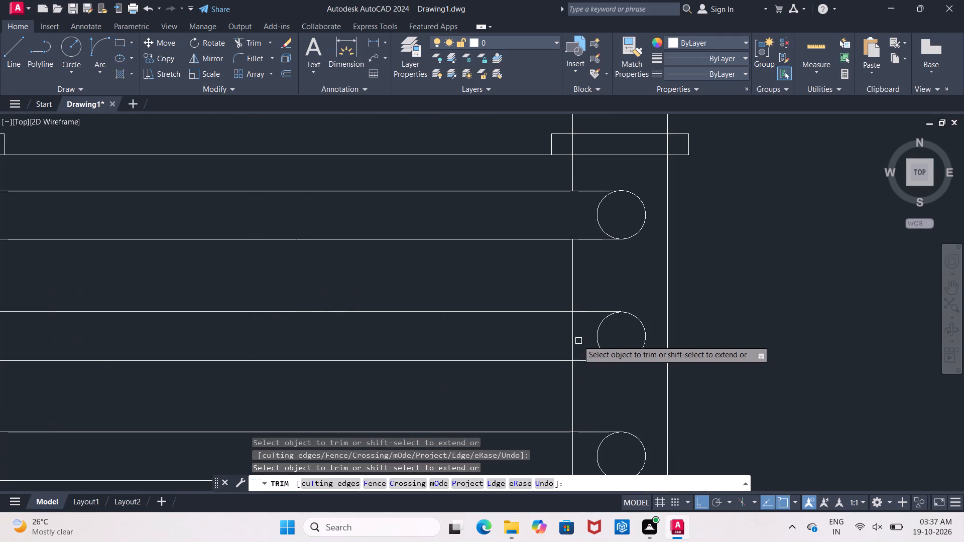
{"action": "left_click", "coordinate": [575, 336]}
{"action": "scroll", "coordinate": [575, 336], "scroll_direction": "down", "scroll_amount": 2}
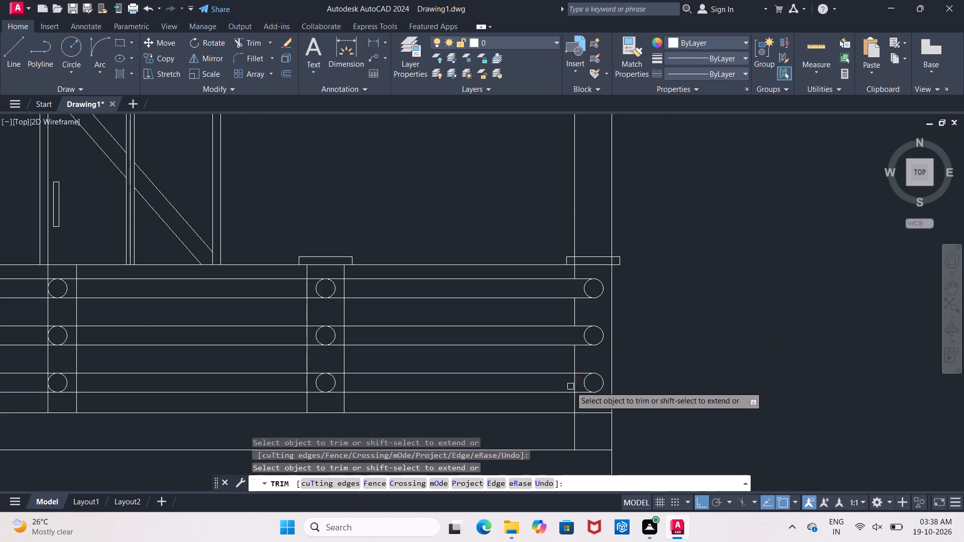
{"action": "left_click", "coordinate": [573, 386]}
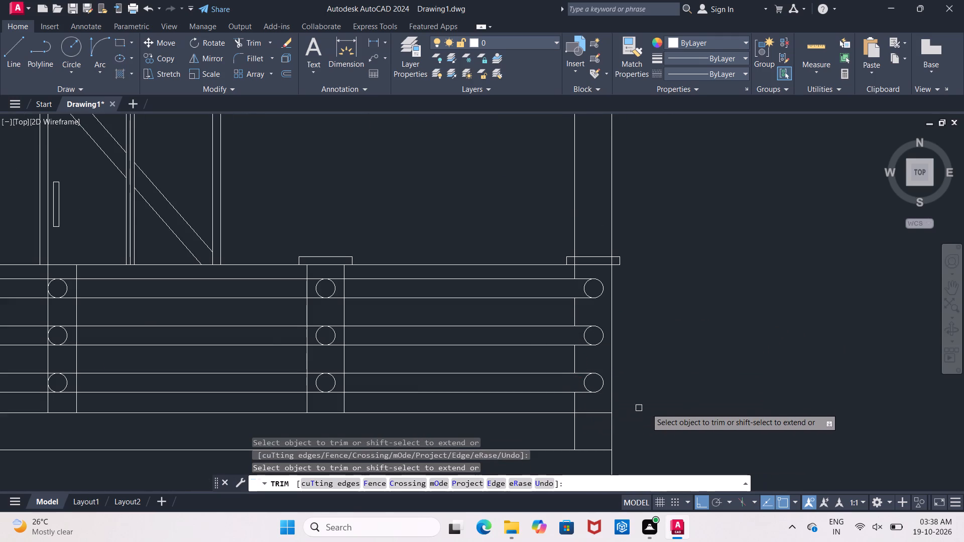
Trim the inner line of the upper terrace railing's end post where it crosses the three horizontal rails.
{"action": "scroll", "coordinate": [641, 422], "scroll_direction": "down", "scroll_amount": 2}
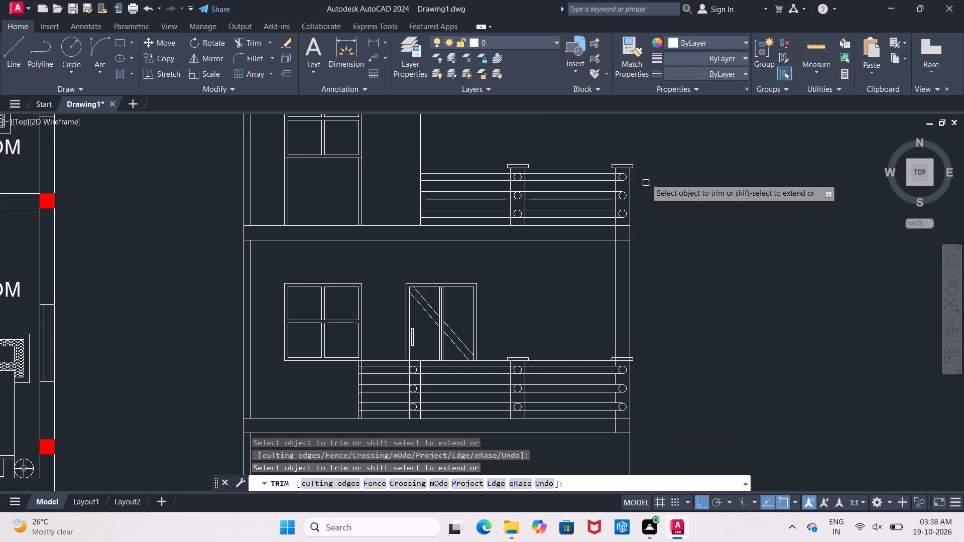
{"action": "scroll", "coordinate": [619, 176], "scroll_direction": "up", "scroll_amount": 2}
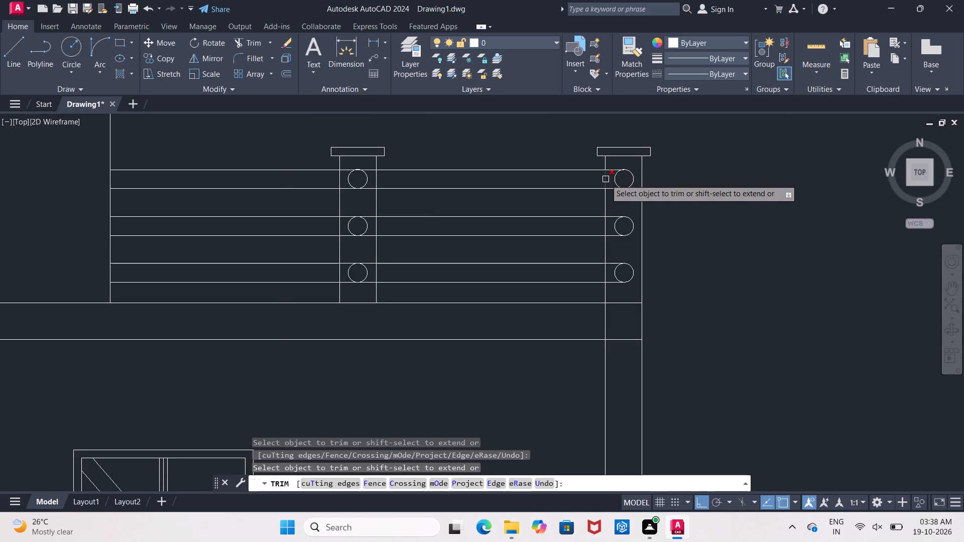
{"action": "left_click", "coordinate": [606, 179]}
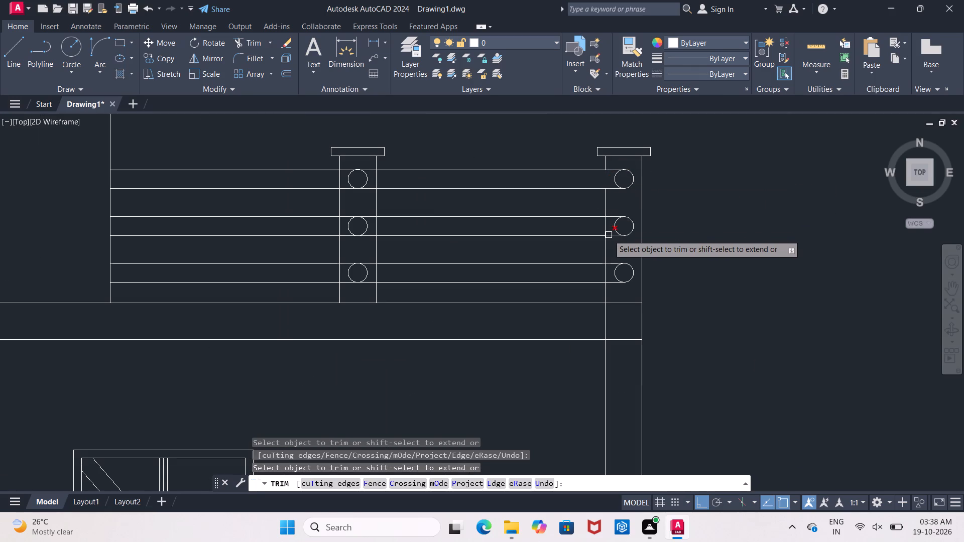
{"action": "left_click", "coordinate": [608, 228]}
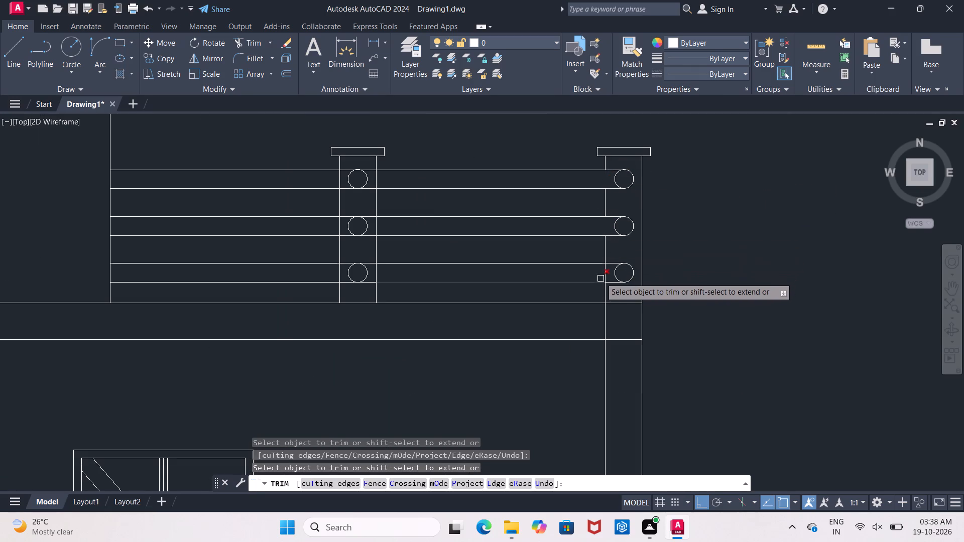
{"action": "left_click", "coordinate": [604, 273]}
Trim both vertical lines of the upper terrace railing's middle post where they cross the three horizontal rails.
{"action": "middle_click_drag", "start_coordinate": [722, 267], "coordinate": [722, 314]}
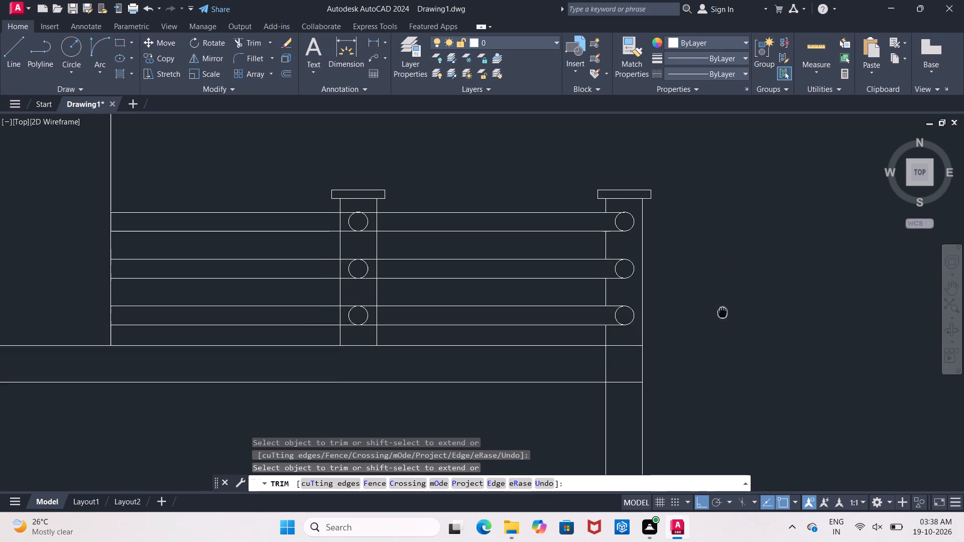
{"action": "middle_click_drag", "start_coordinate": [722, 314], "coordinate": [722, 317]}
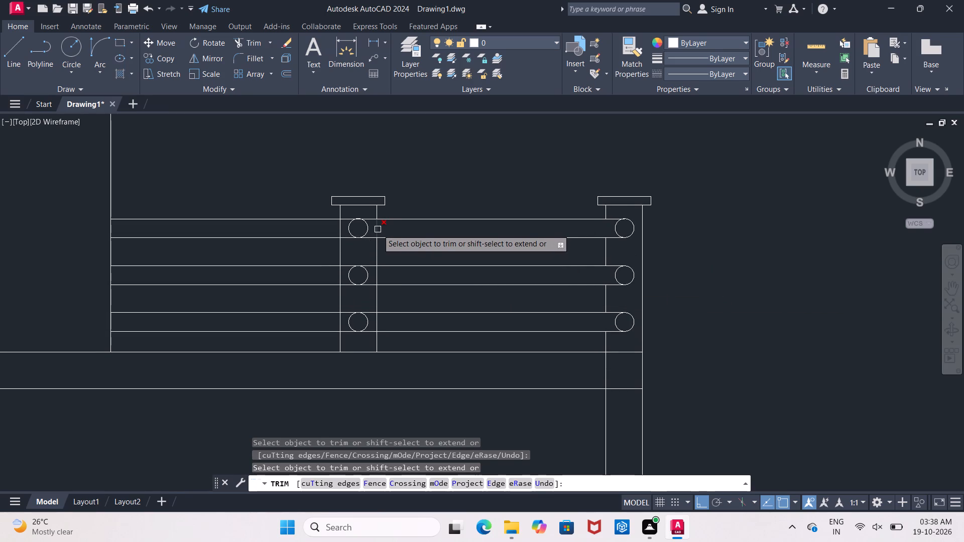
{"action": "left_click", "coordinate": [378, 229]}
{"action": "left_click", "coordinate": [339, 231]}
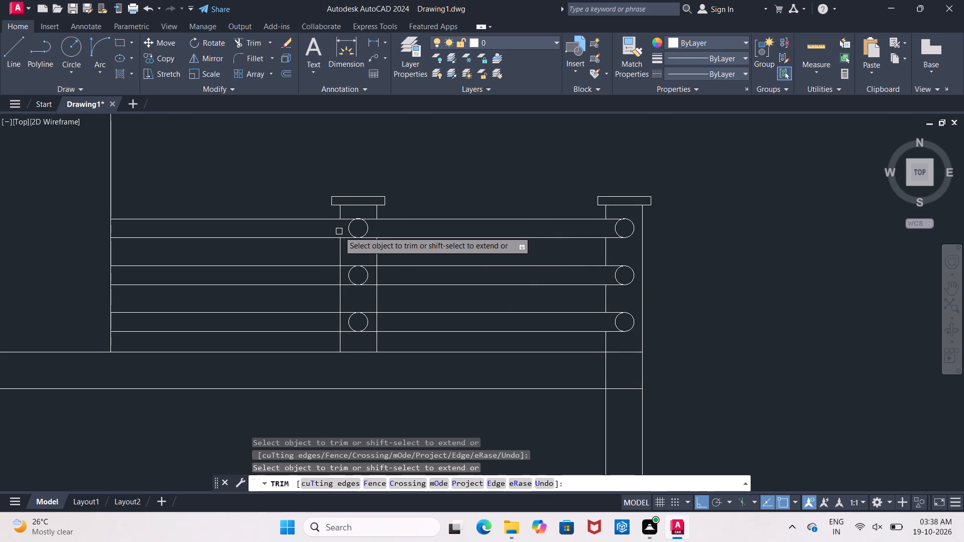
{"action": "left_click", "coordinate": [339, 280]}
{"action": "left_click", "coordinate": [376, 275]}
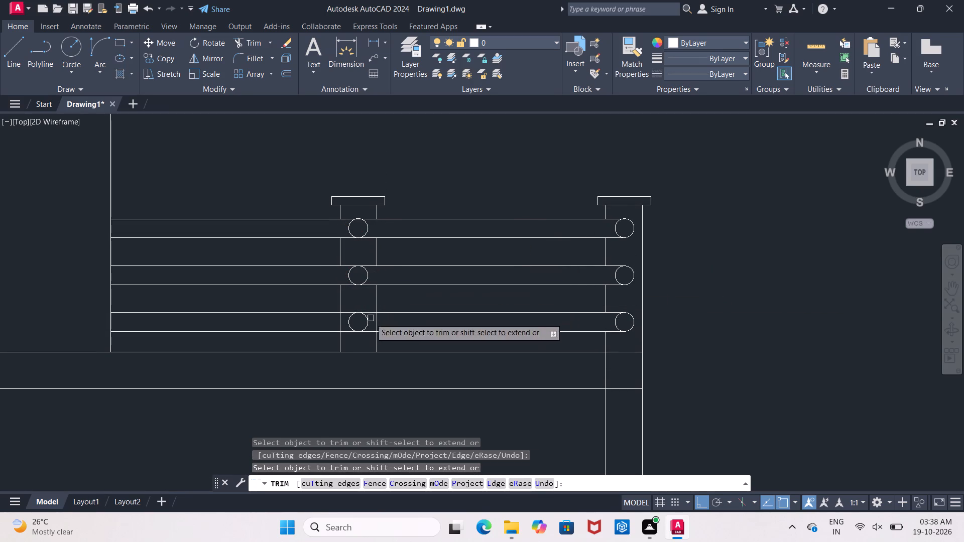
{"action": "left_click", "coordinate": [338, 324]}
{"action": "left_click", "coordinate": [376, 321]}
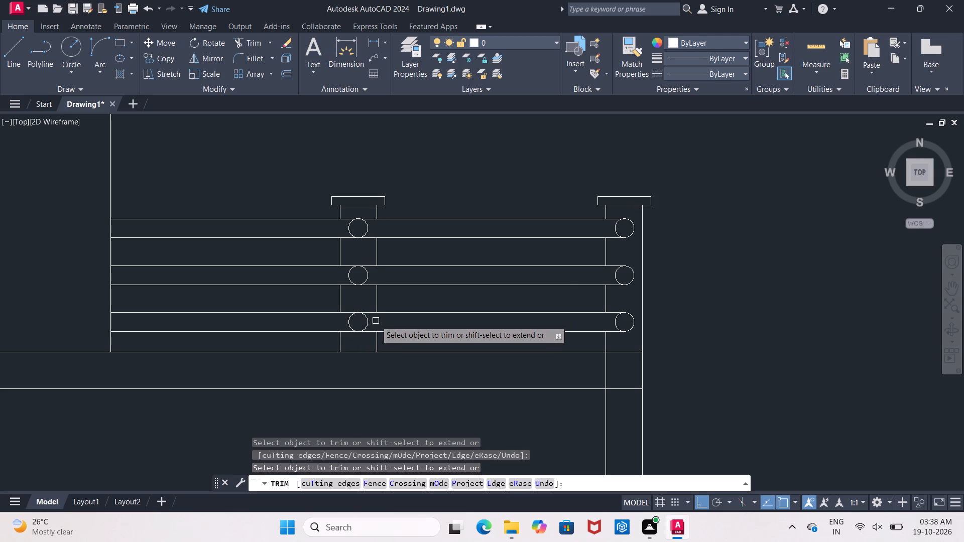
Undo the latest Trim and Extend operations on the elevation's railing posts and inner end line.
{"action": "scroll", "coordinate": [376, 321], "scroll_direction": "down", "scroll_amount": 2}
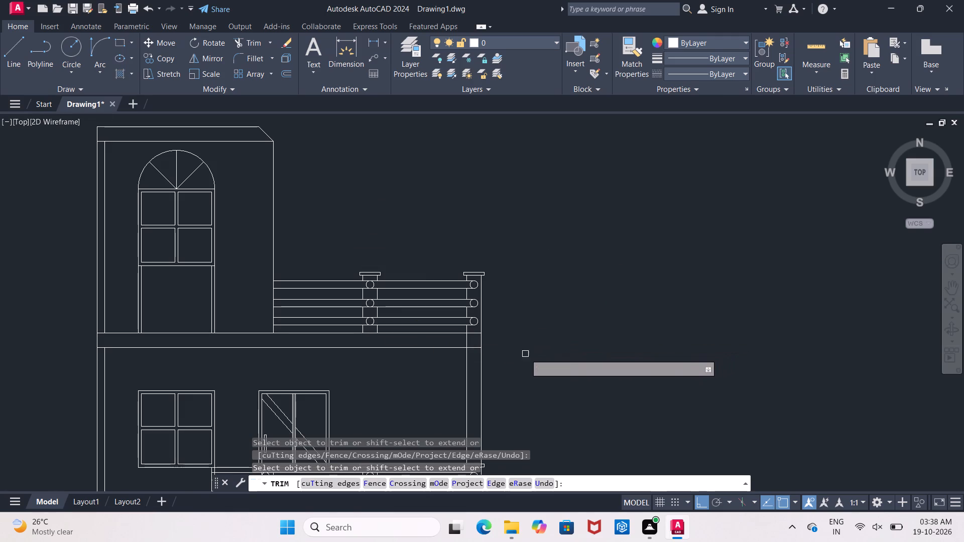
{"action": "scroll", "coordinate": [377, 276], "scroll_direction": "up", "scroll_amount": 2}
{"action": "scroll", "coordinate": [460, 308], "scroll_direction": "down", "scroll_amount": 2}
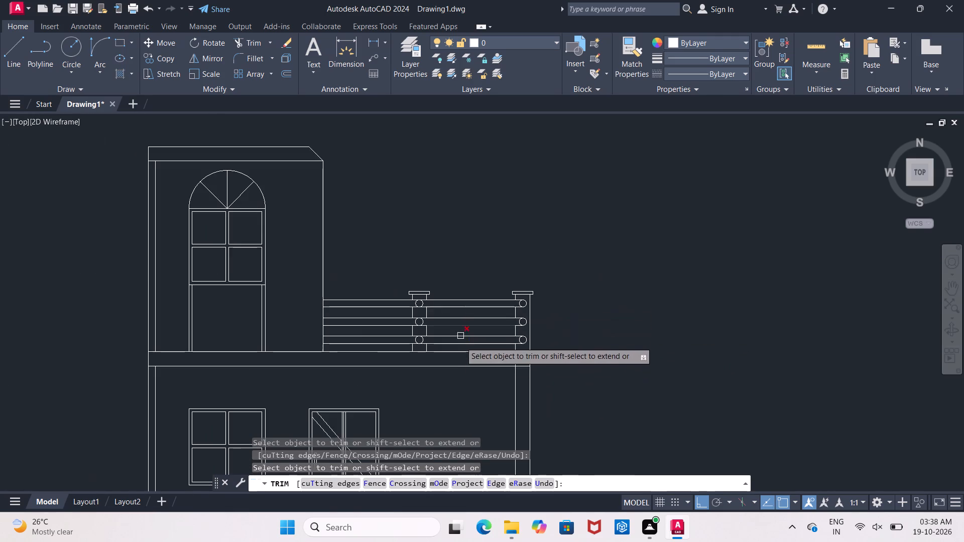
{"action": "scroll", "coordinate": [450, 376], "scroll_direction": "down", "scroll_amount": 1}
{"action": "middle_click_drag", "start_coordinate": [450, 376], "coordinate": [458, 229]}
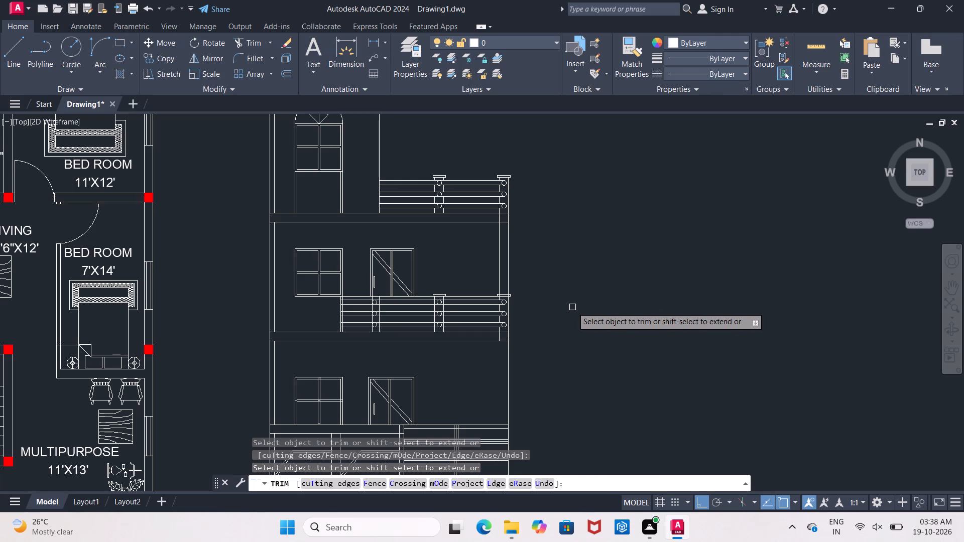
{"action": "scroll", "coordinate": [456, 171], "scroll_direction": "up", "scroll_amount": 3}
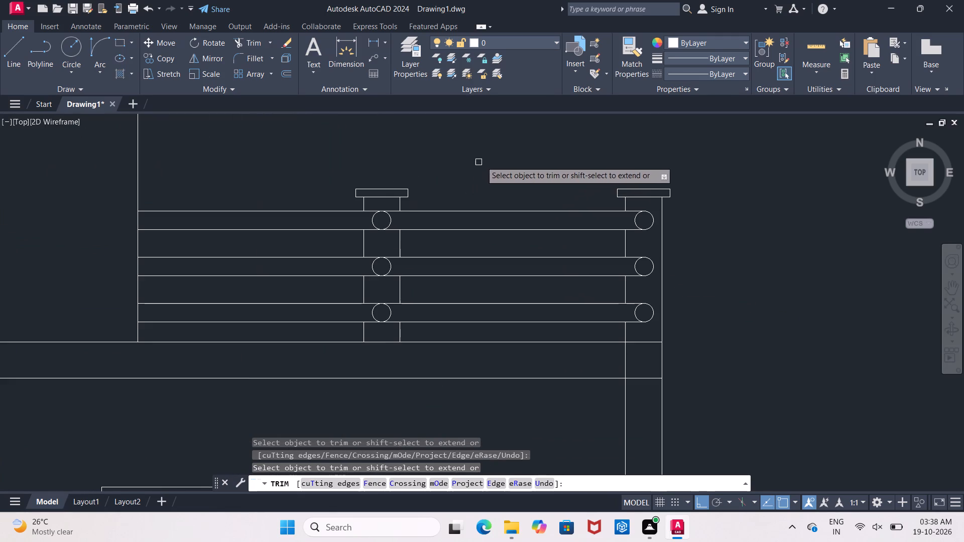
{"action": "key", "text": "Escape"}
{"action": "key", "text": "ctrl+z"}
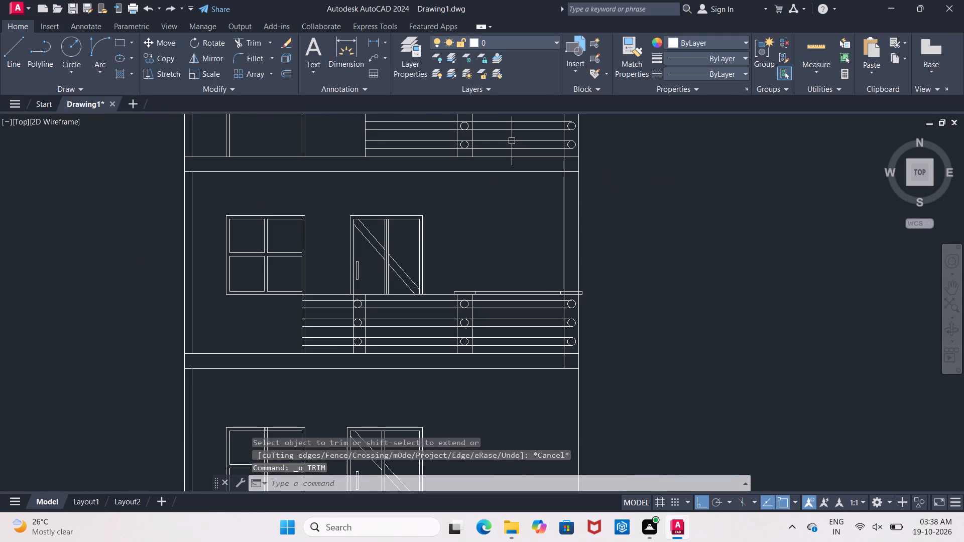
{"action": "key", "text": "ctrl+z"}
Extend the inner vertical line at the elevation's outer balcony end down through the middle-floor railing to the top of its slab.
{"action": "scroll", "coordinate": [512, 141], "scroll_direction": "down", "scroll_amount": 3}
{"action": "scroll", "coordinate": [515, 155], "scroll_direction": "up", "scroll_amount": 2}
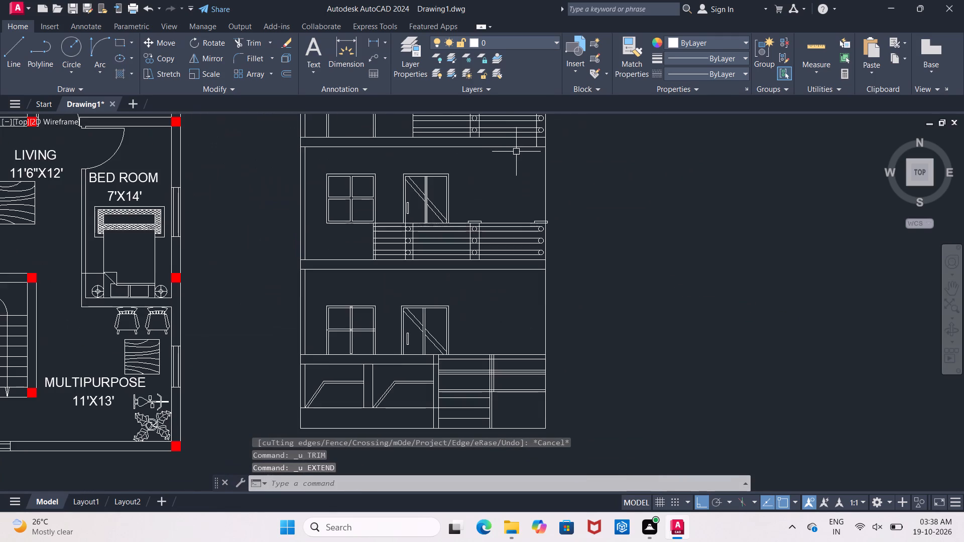
{"action": "middle_click_drag", "start_coordinate": [518, 161], "coordinate": [502, 256]}
{"action": "scroll", "coordinate": [512, 250], "scroll_direction": "up", "scroll_amount": 2}
{"action": "type", "text": "EX"}
{"action": "key", "text": "space"}
{"action": "key", "text": "space"}
{"action": "left_click", "coordinate": [533, 221]}
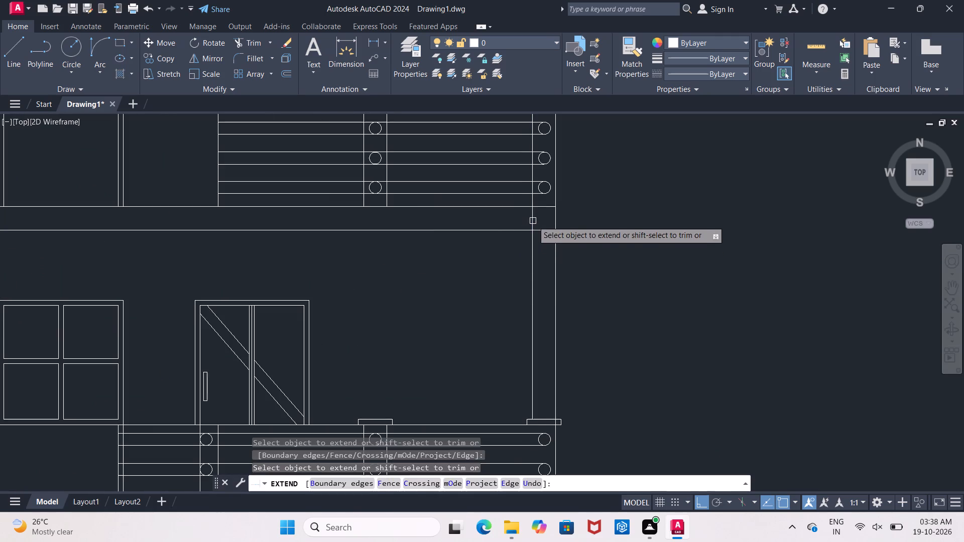
{"action": "left_click", "coordinate": [533, 339]}
{"action": "left_click", "coordinate": [531, 349]}
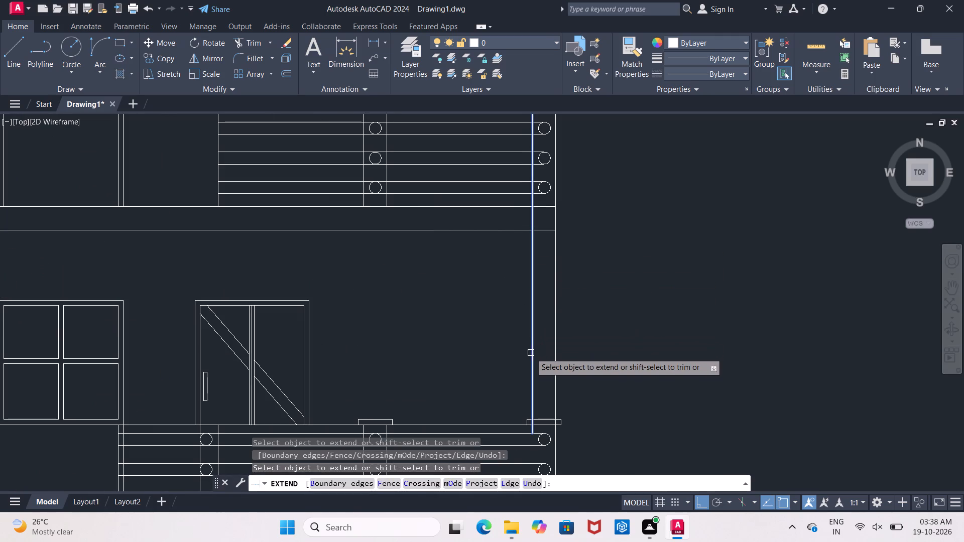
{"action": "left_click", "coordinate": [531, 355]}
{"action": "middle_click_drag", "start_coordinate": [530, 353], "coordinate": [524, 229]}
{"action": "left_click_drag", "start_coordinate": [525, 219], "coordinate": [526, 226]}
{"action": "left_click", "coordinate": [527, 230]}
{"action": "double_click", "coordinate": [527, 235]}
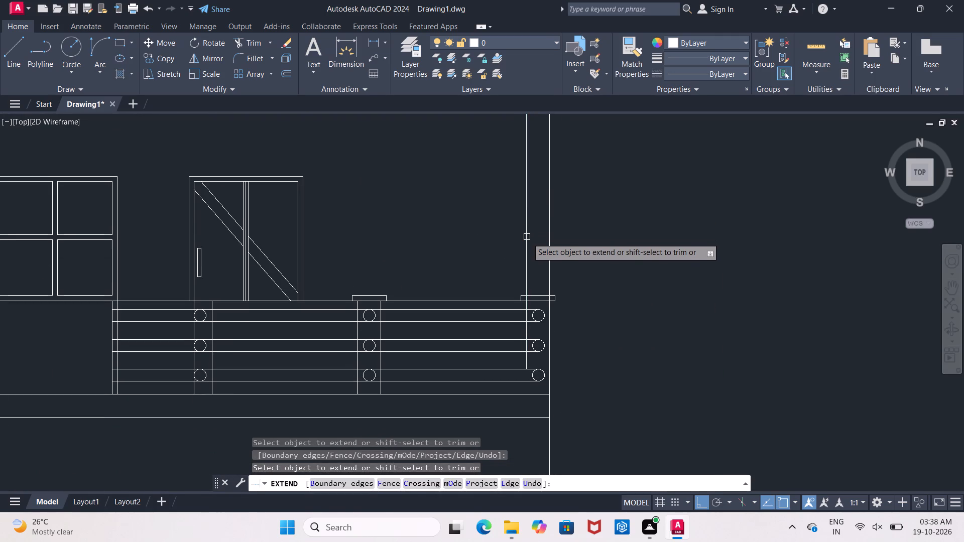
{"action": "triple_click", "coordinate": [528, 239]}
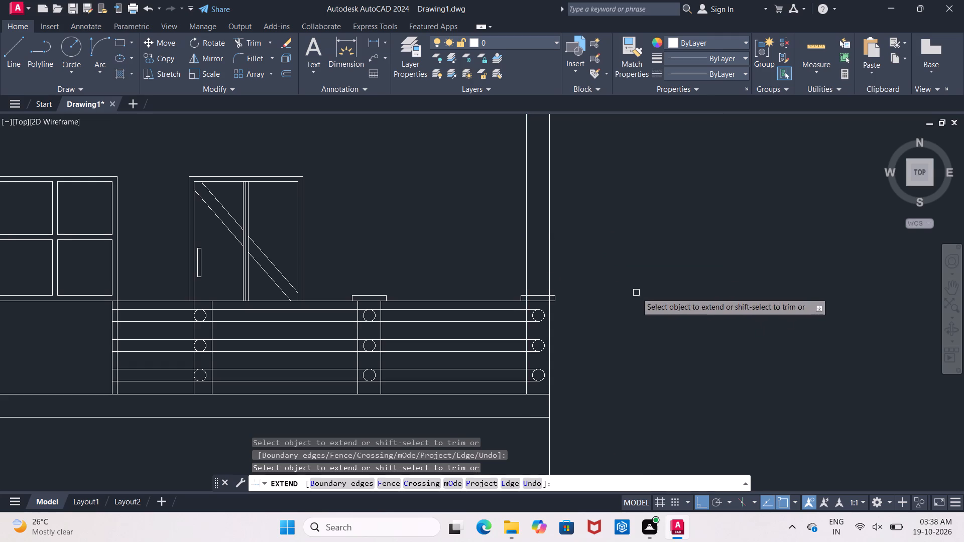
{"action": "key", "text": "Escape"}
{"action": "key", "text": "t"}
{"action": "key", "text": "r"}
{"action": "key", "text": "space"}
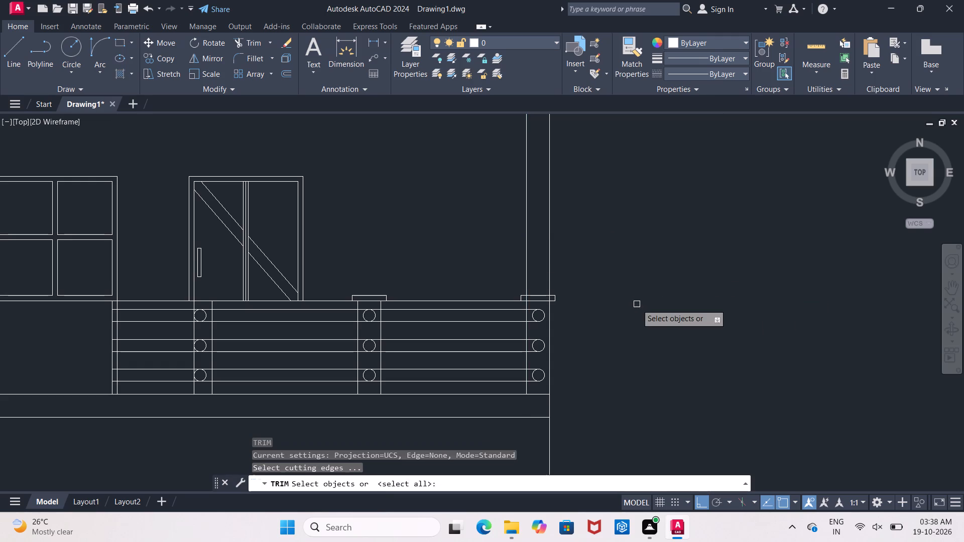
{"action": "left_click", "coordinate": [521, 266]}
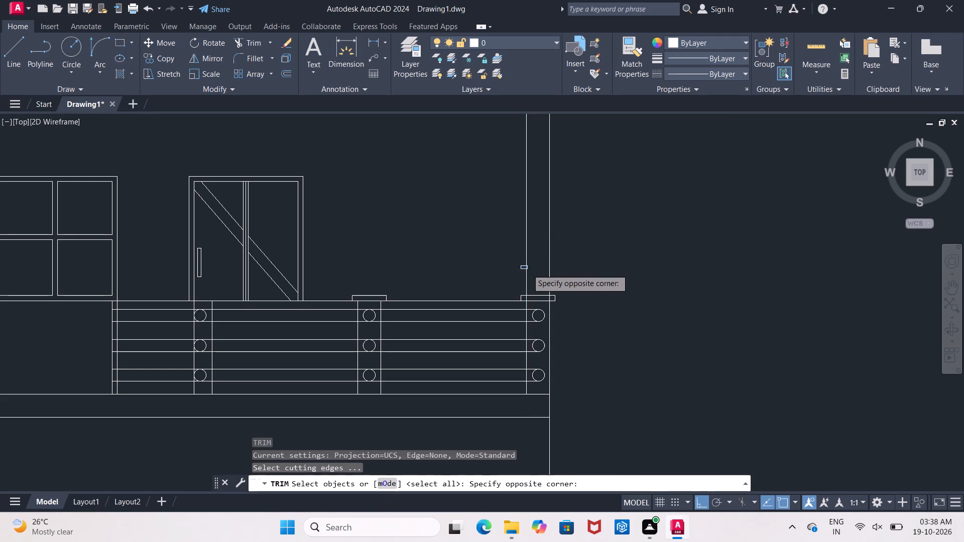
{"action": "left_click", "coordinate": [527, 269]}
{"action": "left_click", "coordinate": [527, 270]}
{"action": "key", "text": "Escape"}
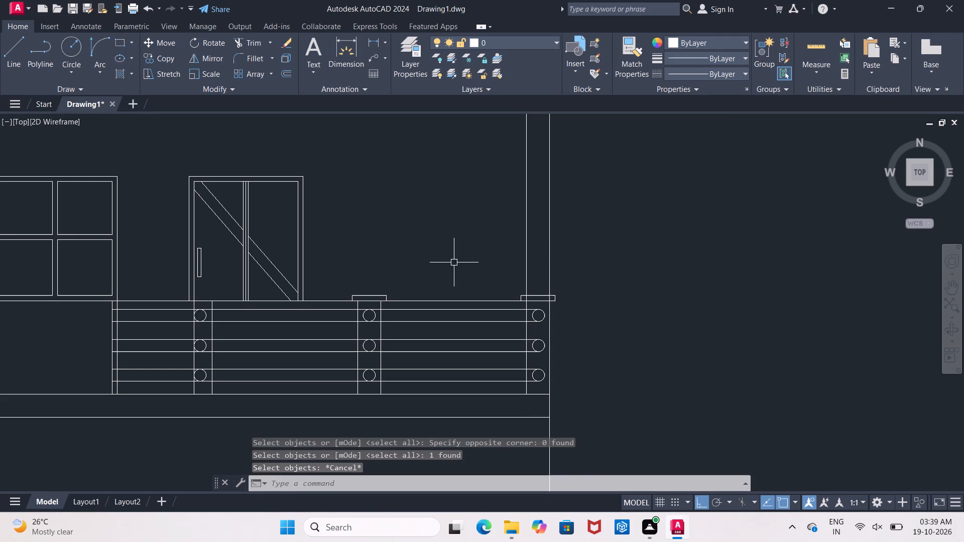
Trim the inner vertical line between the upper slab and the cap of the middle-floor railing's end post.
{"action": "key", "text": "t"}
{"action": "type", "text": "R"}
{"action": "key", "text": "space"}
{"action": "key", "text": "space"}
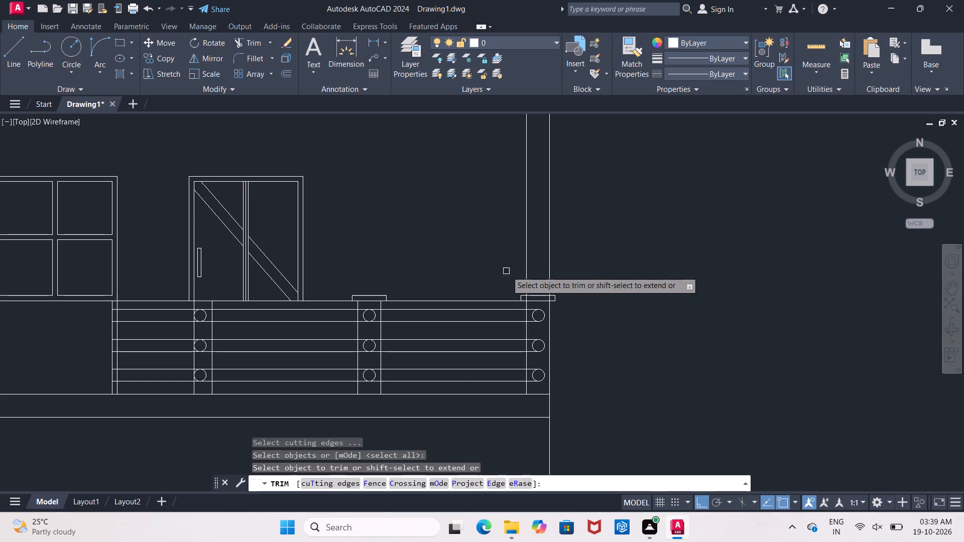
{"action": "left_click", "coordinate": [525, 274]}
Trim the top and bottom cap lines of the middle-floor railing's end post where they overhang the outer vertical line.
{"action": "scroll", "coordinate": [525, 274], "scroll_direction": "down", "scroll_amount": 3}
{"action": "scroll", "coordinate": [525, 274], "scroll_direction": "up", "scroll_amount": 1}
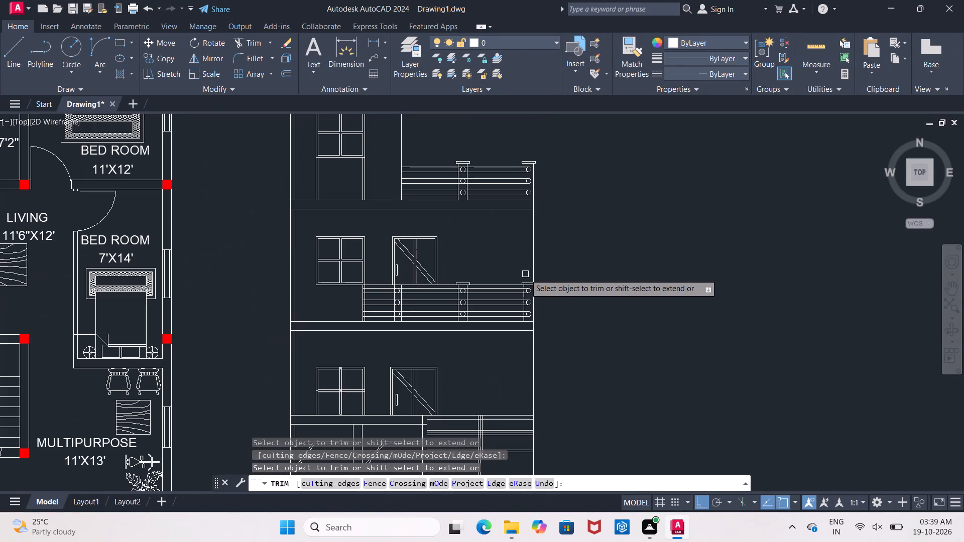
{"action": "scroll", "coordinate": [538, 281], "scroll_direction": "up", "scroll_amount": 6}
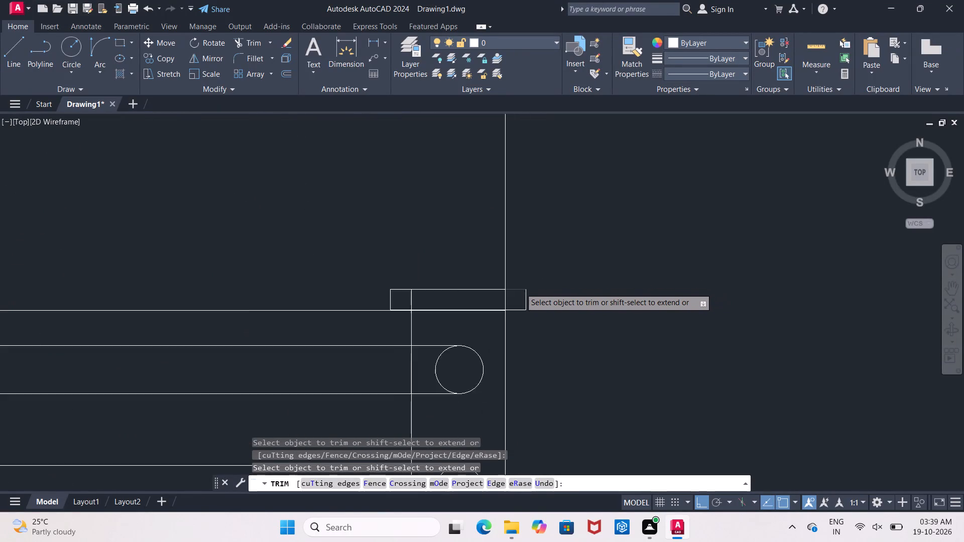
{"action": "left_click", "coordinate": [520, 290]}
{"action": "left_click", "coordinate": [519, 321]}
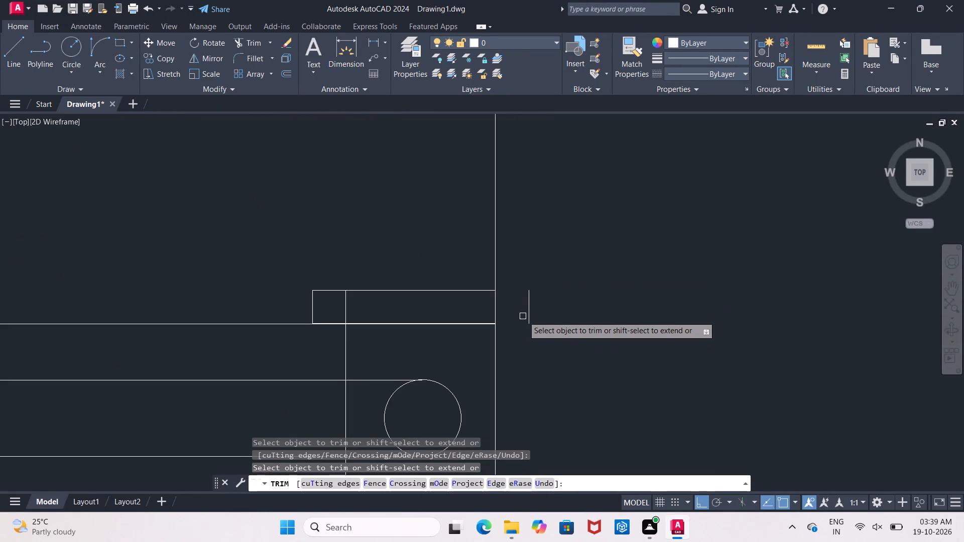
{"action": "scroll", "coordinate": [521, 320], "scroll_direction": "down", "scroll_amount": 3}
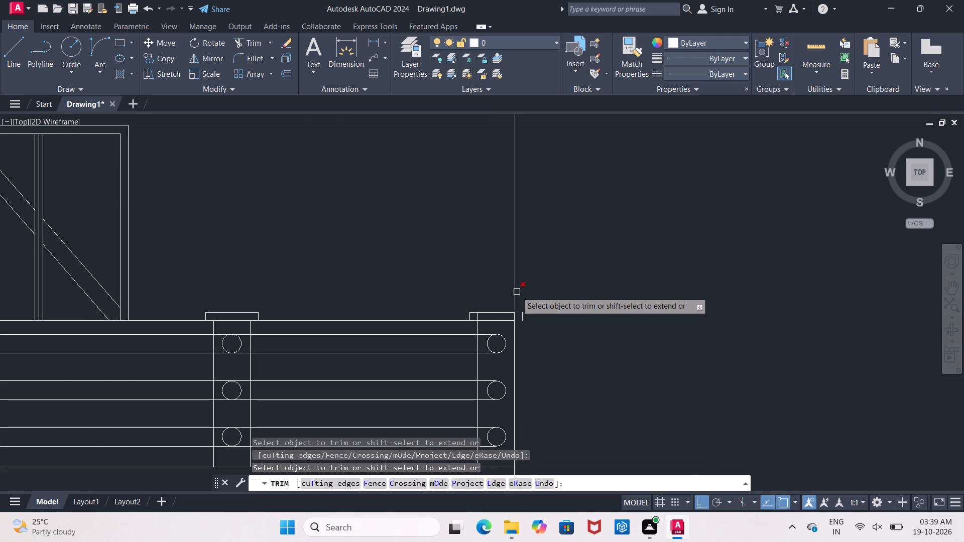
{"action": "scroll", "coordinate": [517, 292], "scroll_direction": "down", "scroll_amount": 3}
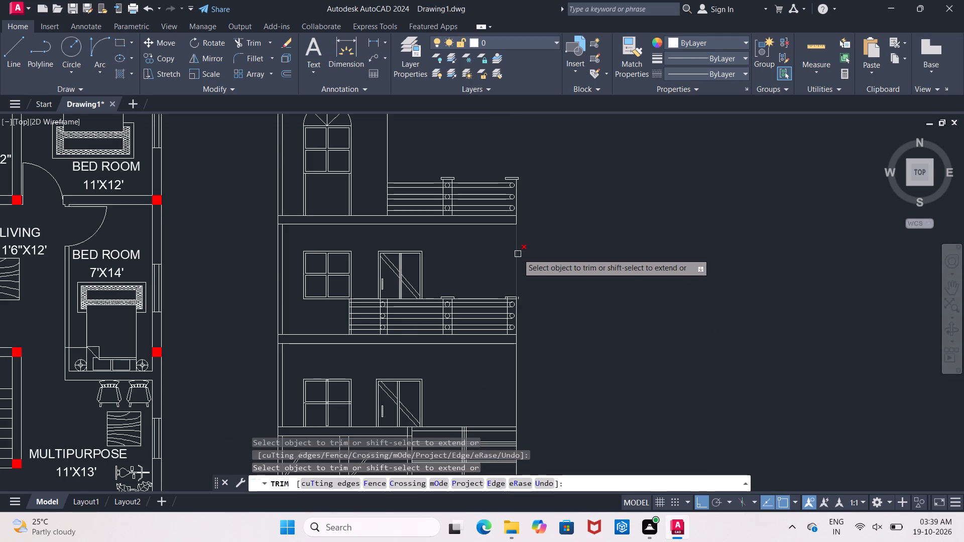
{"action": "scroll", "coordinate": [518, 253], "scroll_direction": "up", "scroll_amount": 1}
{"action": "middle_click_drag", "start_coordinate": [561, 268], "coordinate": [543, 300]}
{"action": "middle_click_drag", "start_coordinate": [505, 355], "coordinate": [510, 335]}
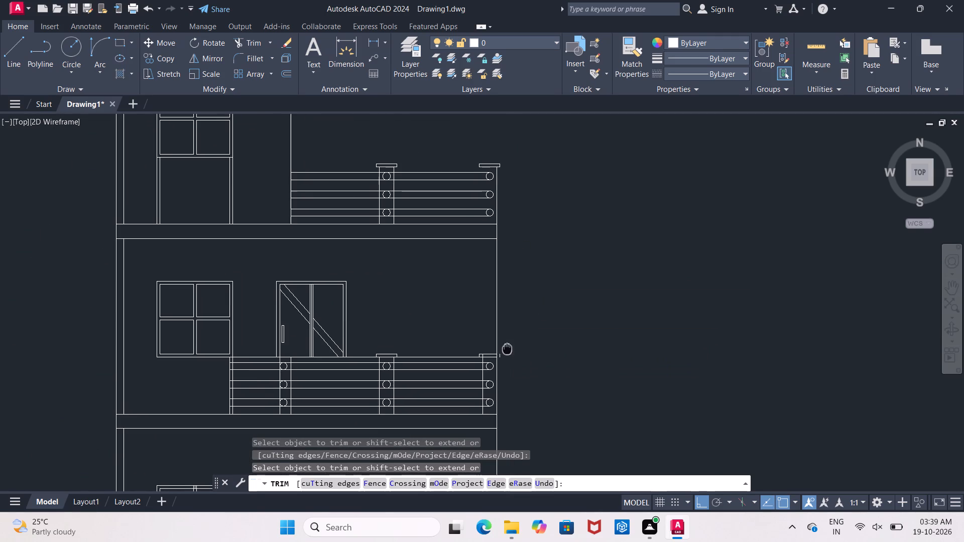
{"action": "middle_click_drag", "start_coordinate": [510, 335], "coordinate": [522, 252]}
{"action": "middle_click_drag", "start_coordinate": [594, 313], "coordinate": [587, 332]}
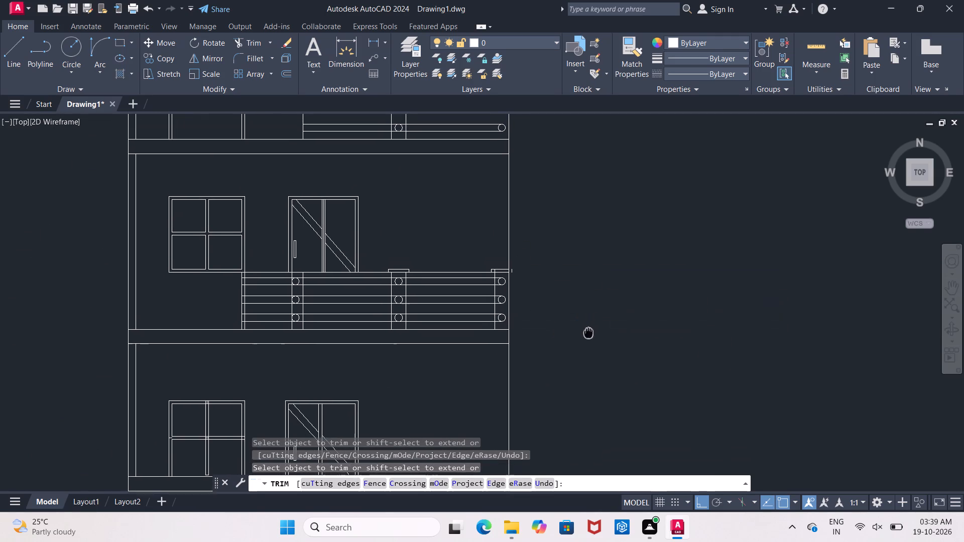
Trim the inner vertical line of the middle-floor railing's end post where it crosses the three horizontal rails.
{"action": "scroll", "coordinate": [516, 269], "scroll_direction": "up", "scroll_amount": 2}
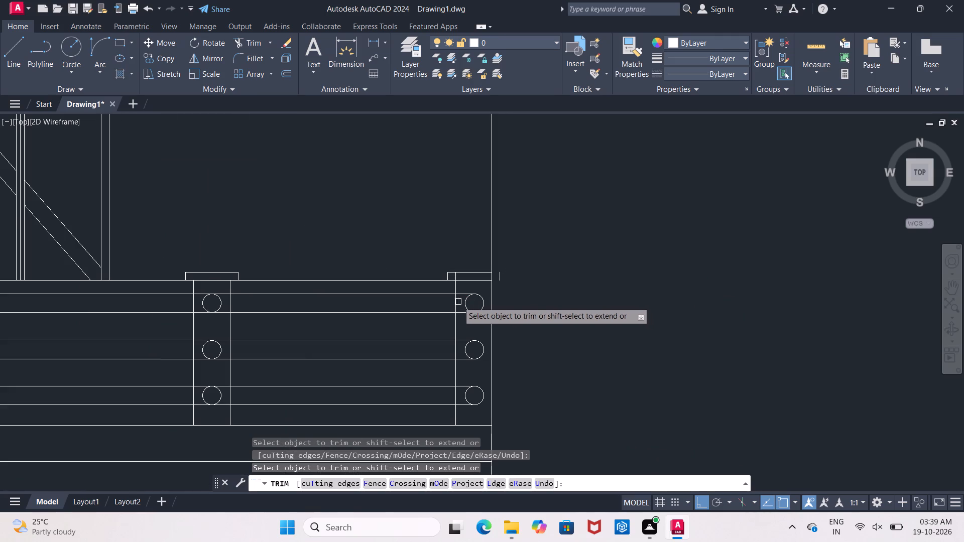
{"action": "left_click", "coordinate": [455, 302]}
{"action": "left_click", "coordinate": [452, 351]}
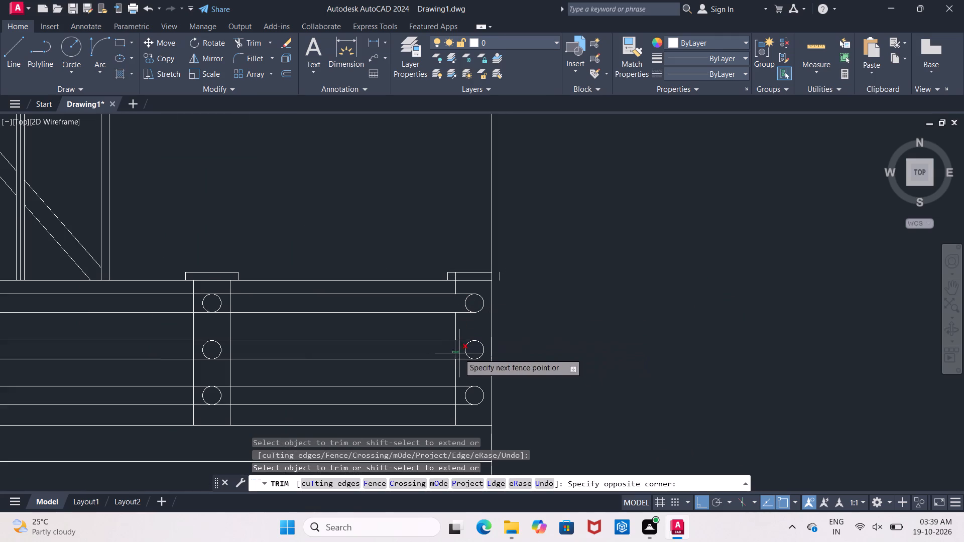
{"action": "left_click", "coordinate": [459, 353]}
{"action": "left_click", "coordinate": [457, 393]}
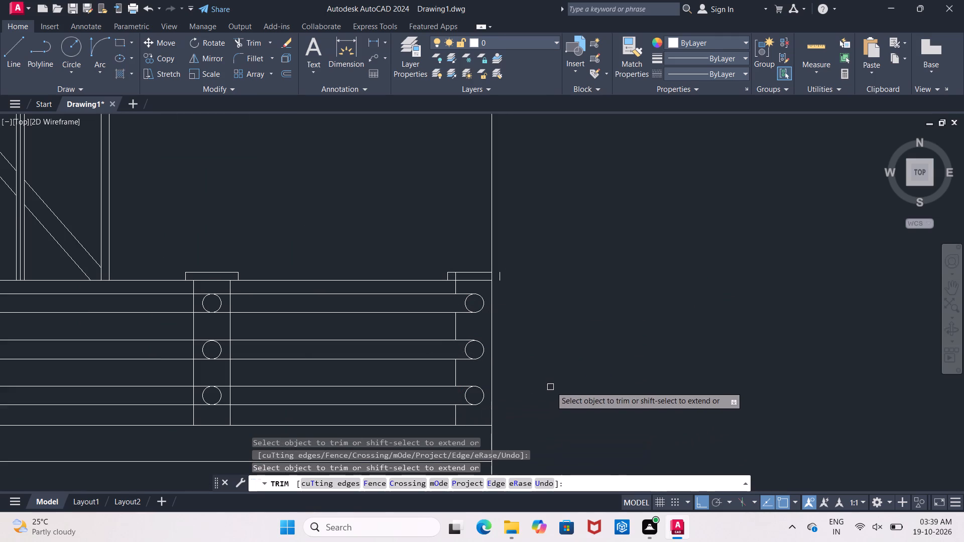
{"action": "key", "text": "Escape"}
Erase the stray short vertical line just outside the cap of the middle-floor railing's end post.
{"action": "left_click", "coordinate": [503, 277]}
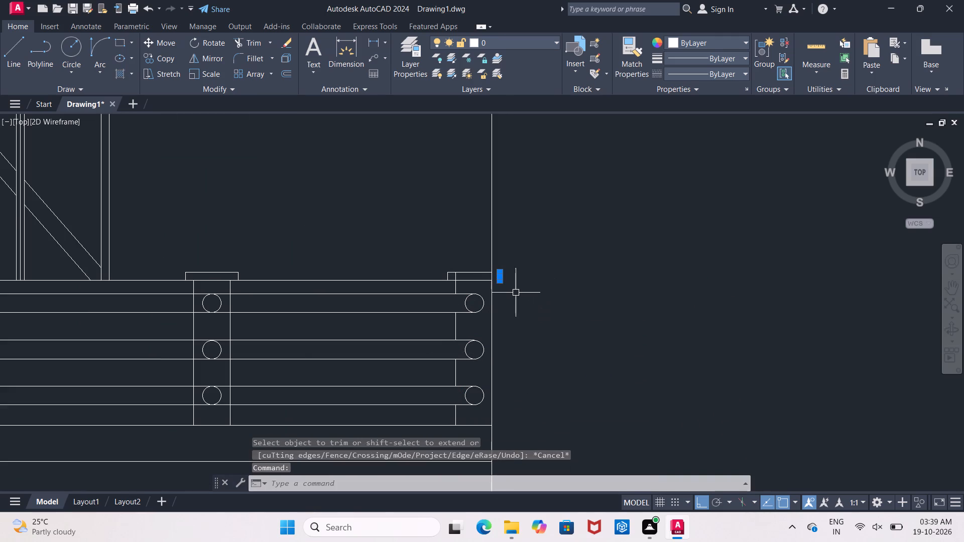
{"action": "key", "text": "Delete"}
Trim the end post's inner vertical line where it runs through the post cap of the middle-floor railing.
{"action": "scroll", "coordinate": [471, 270], "scroll_direction": "up", "scroll_amount": 2}
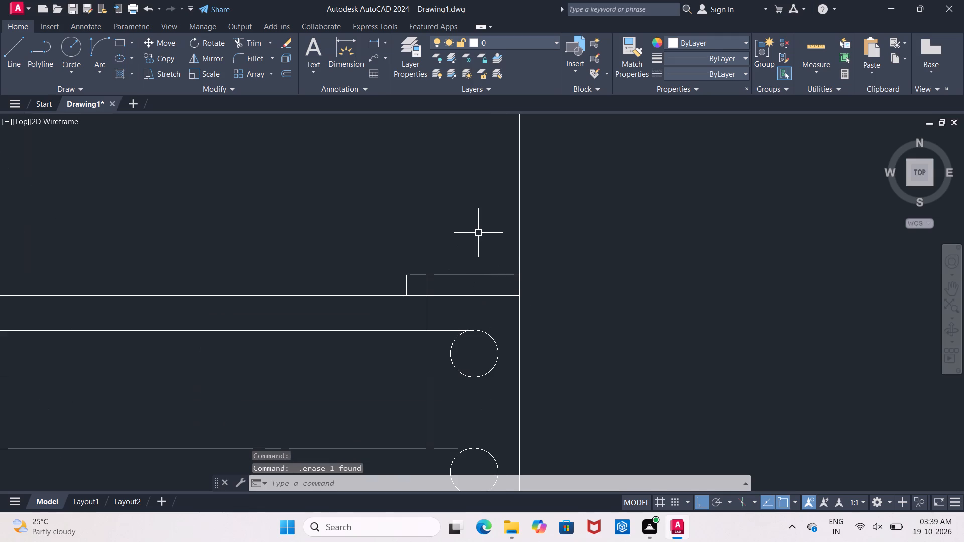
{"action": "type", "text": "TRB"}
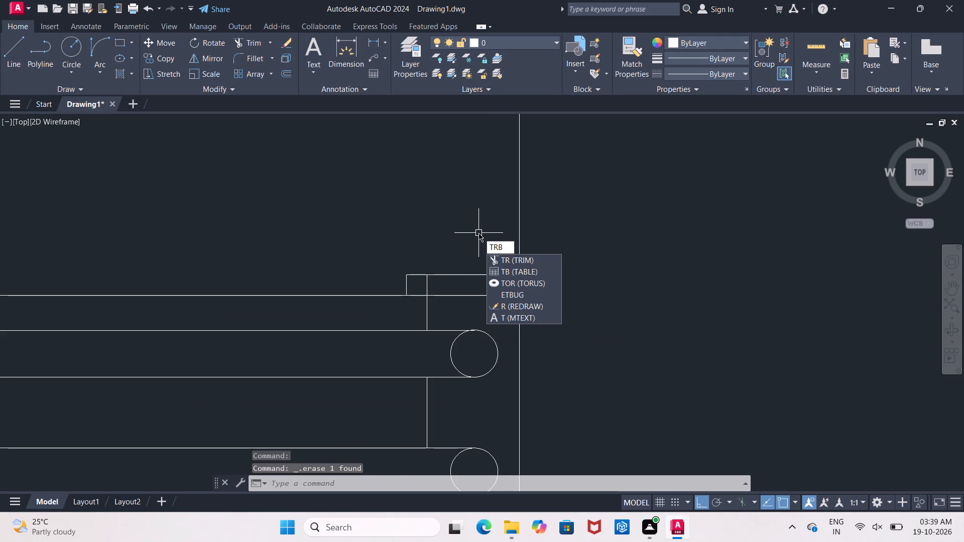
{"action": "key", "text": "BackSpace"}
{"action": "key", "text": "space"}
{"action": "key", "text": "space"}
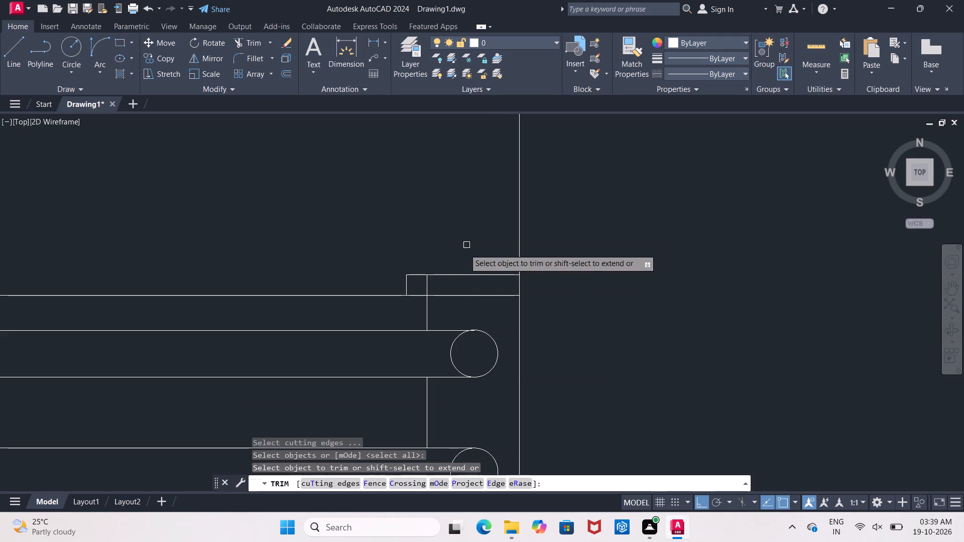
{"action": "left_click", "coordinate": [426, 284]}
Trim the middle-floor railing's top horizontal line on both sides of the middle post, from the door to the end post.
{"action": "scroll", "coordinate": [426, 283], "scroll_direction": "down", "scroll_amount": 3}
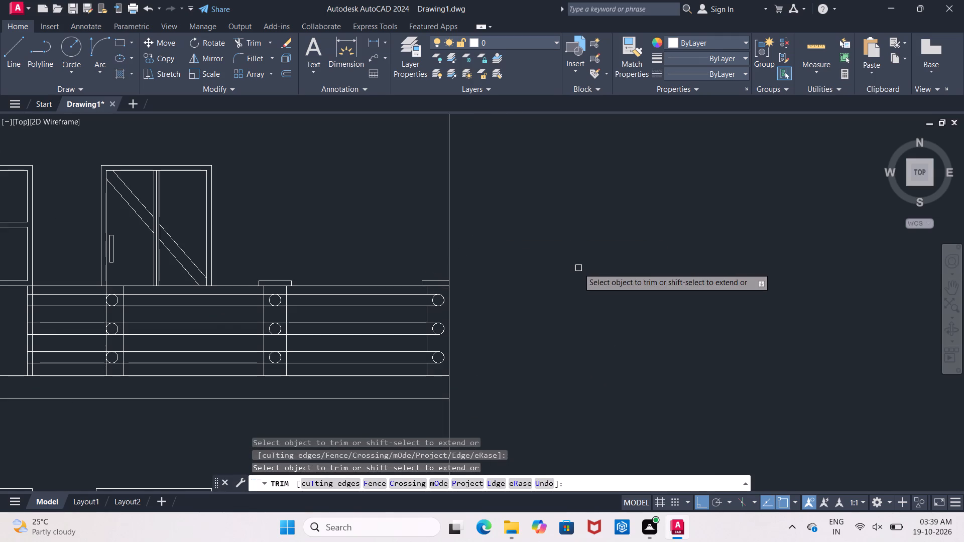
{"action": "middle_click_drag", "start_coordinate": [578, 268], "coordinate": [607, 238]}
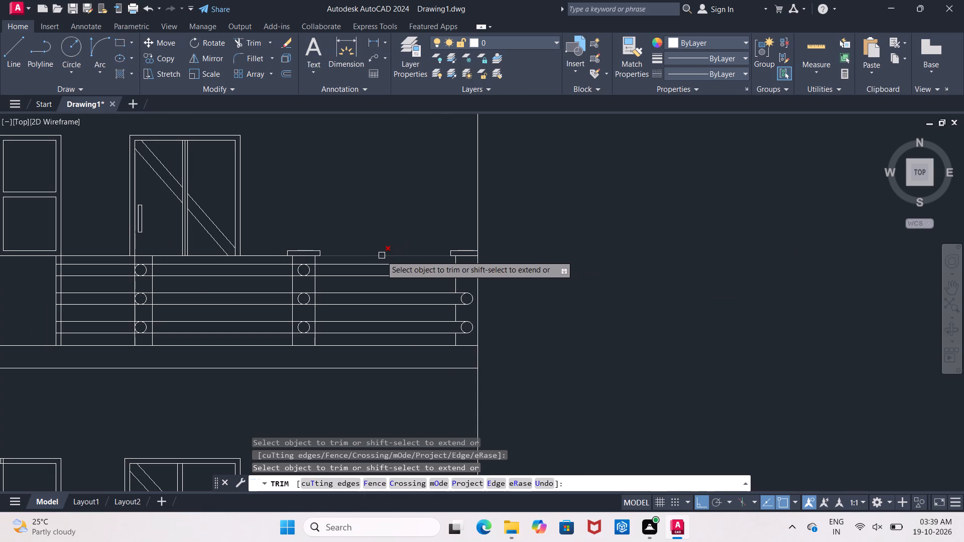
{"action": "scroll", "coordinate": [380, 256], "scroll_direction": "down", "scroll_amount": 3}
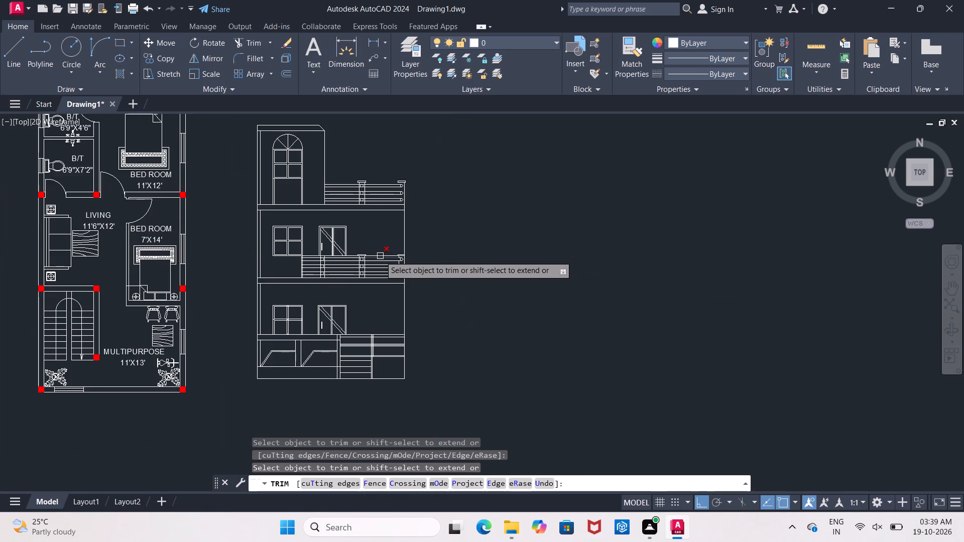
{"action": "scroll", "coordinate": [380, 256], "scroll_direction": "up", "scroll_amount": 2}
{"action": "left_click", "coordinate": [380, 256]}
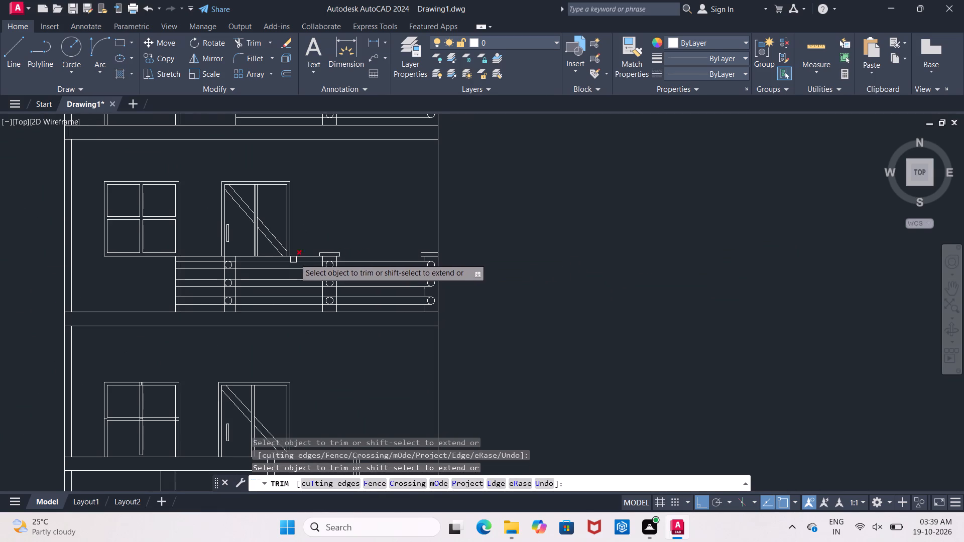
{"action": "scroll", "coordinate": [299, 253], "scroll_direction": "up", "scroll_amount": 2}
{"action": "left_click", "coordinate": [300, 259]}
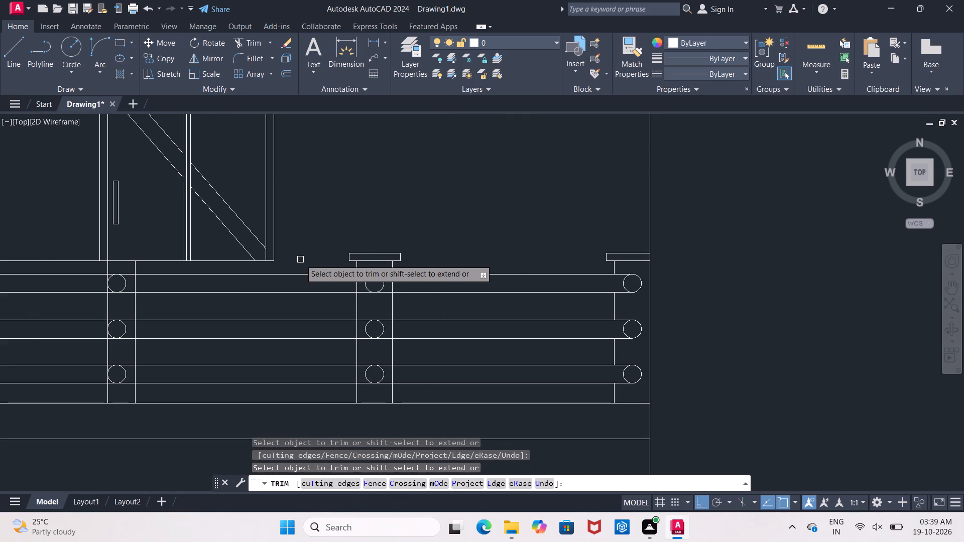
{"action": "scroll", "coordinate": [327, 228], "scroll_direction": "down", "scroll_amount": 5}
{"action": "scroll", "coordinate": [328, 225], "scroll_direction": "up", "scroll_amount": 3}
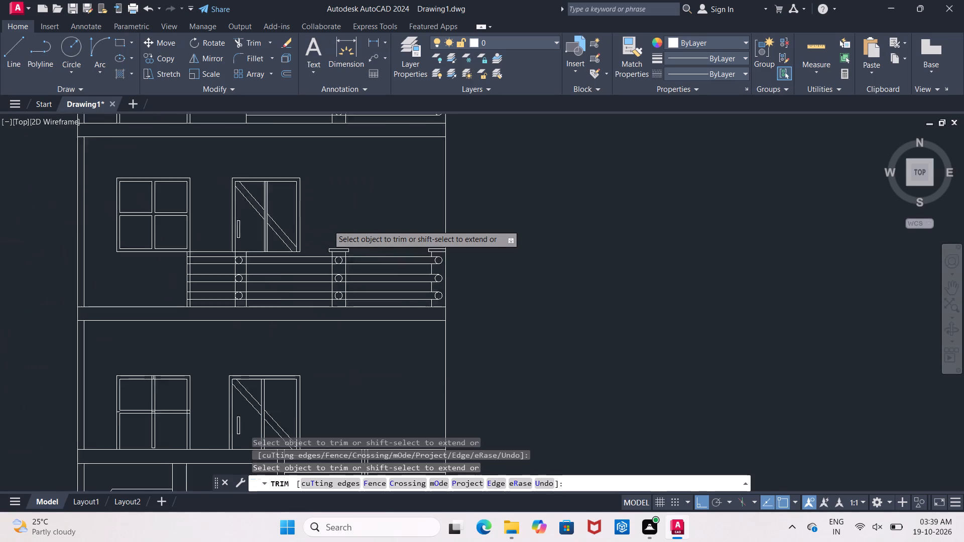
{"action": "scroll", "coordinate": [328, 225], "scroll_direction": "up", "scroll_amount": 2}
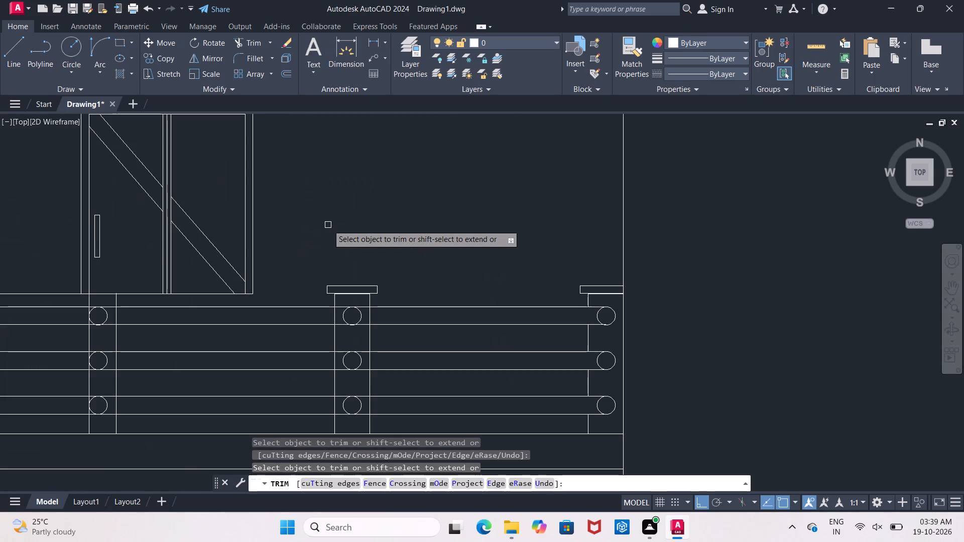
{"action": "key", "text": "Escape"}
Extend the middle-floor door frame's two vertical lines on the side nearest the middle post down to the top rail.
{"action": "type", "text": "EX"}
{"action": "key", "text": "space"}
{"action": "key", "text": "space"}
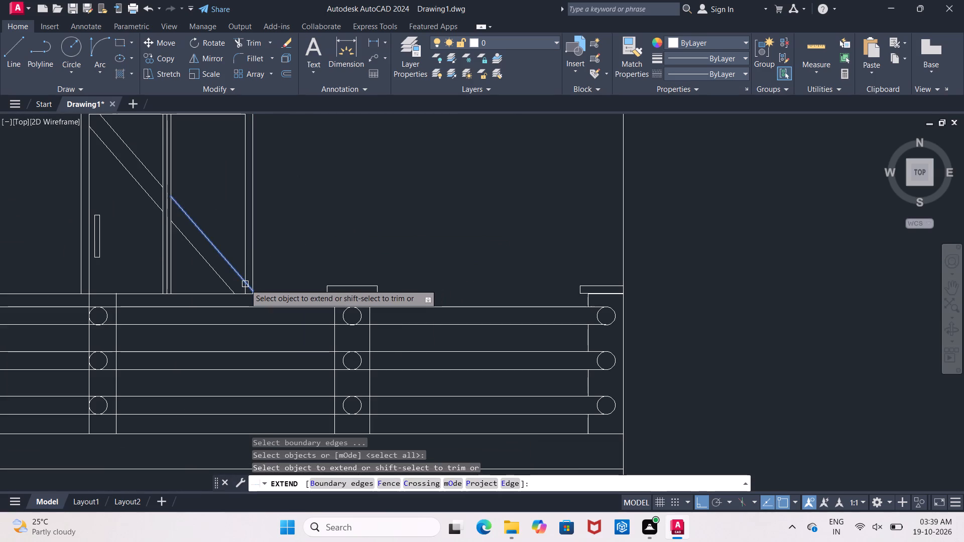
{"action": "scroll", "coordinate": [245, 285], "scroll_direction": "up", "scroll_amount": 2}
{"action": "left_click", "coordinate": [244, 293]}
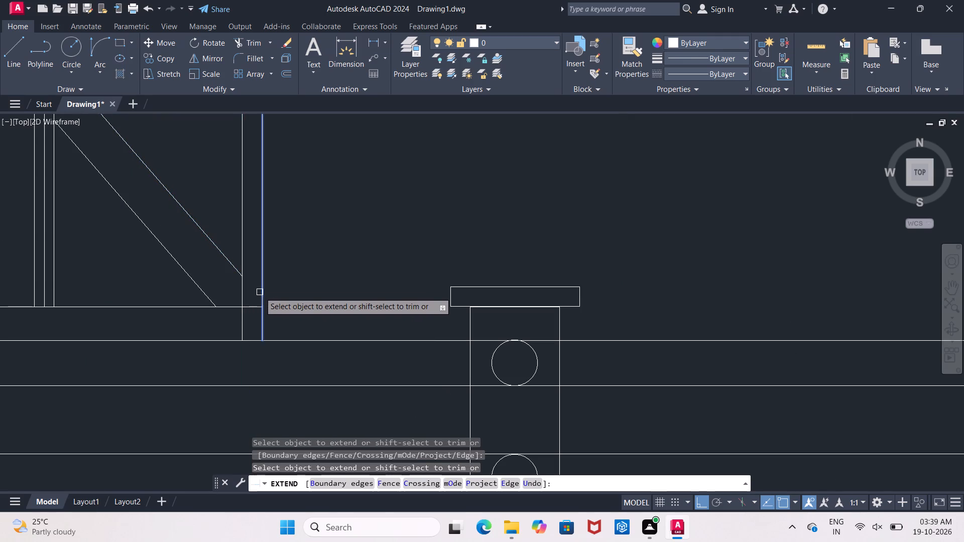
{"action": "left_click", "coordinate": [260, 292]}
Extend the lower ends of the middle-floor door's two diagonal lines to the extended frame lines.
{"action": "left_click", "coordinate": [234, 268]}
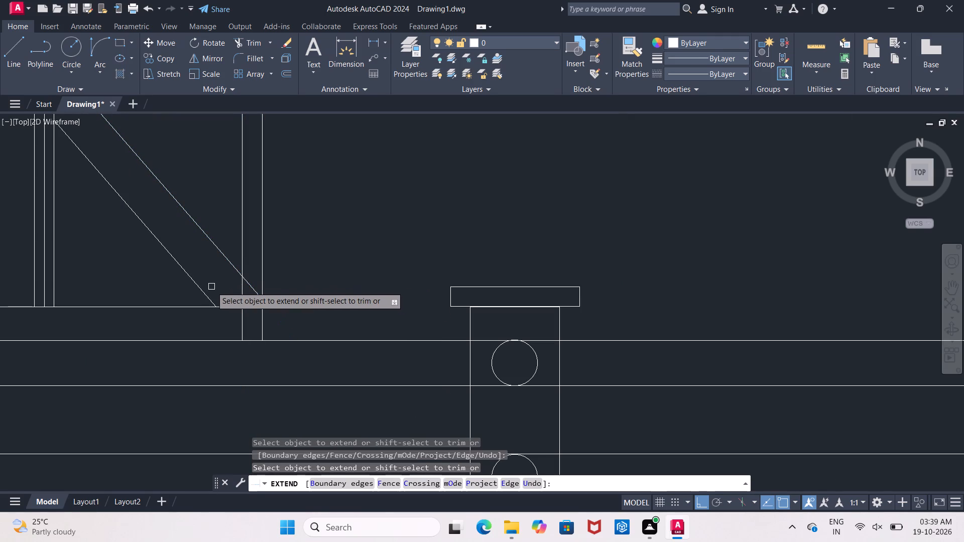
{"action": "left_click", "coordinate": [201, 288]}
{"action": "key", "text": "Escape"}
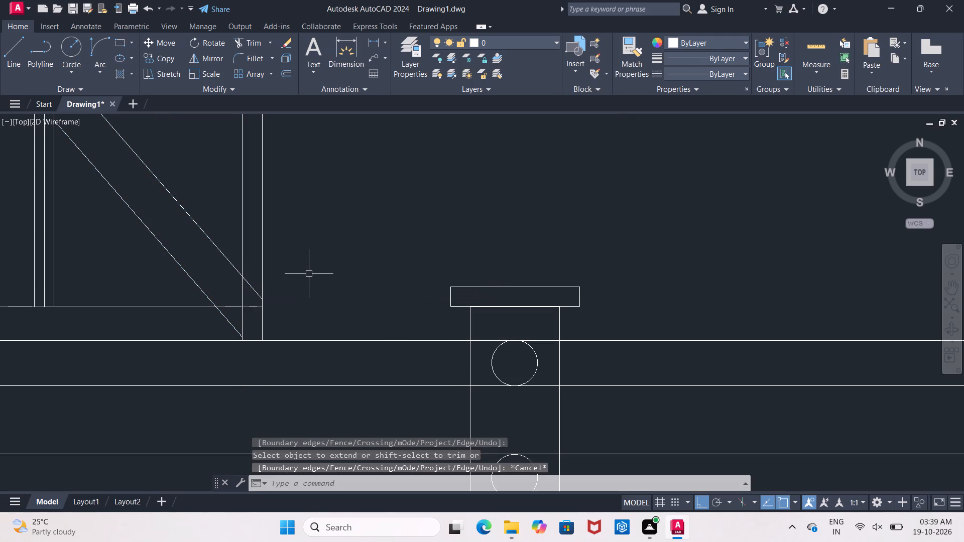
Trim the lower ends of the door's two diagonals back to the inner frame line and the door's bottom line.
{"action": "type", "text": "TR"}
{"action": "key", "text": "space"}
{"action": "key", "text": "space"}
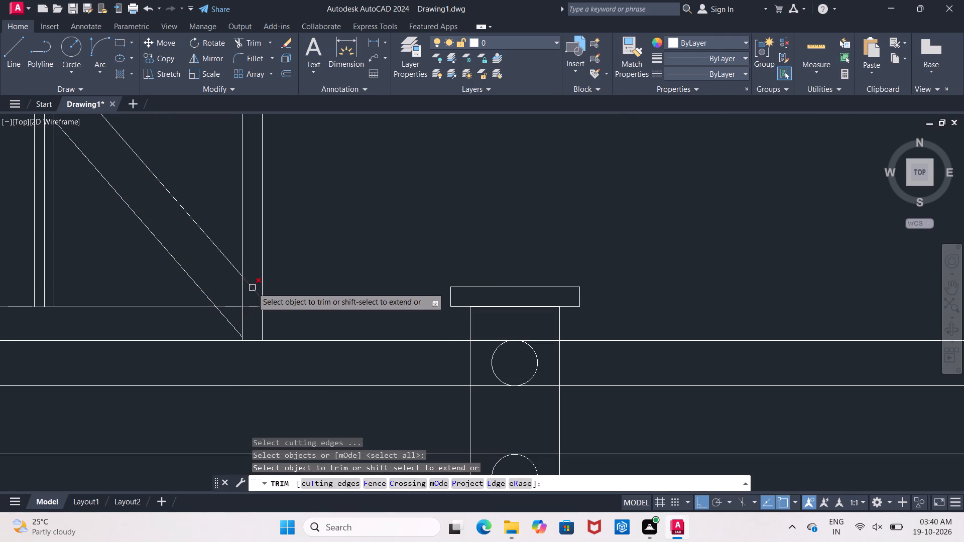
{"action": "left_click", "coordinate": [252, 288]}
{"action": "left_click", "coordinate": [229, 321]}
Review the whole elevation alongside the two floor plans.
{"action": "scroll", "coordinate": [229, 321], "scroll_direction": "down", "scroll_amount": 2}
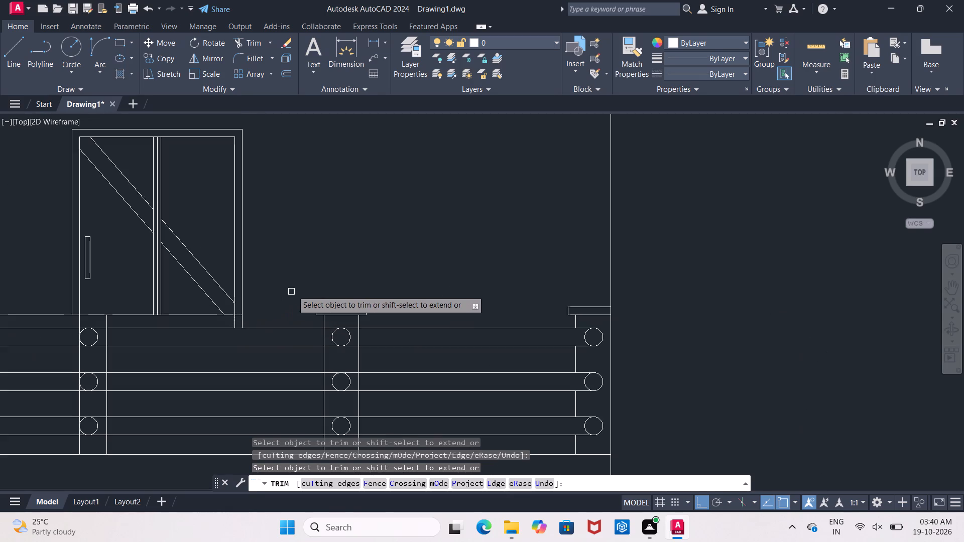
{"action": "scroll", "coordinate": [300, 273], "scroll_direction": "down", "scroll_amount": 3}
{"action": "middle_click_drag", "start_coordinate": [330, 259], "coordinate": [331, 259]}
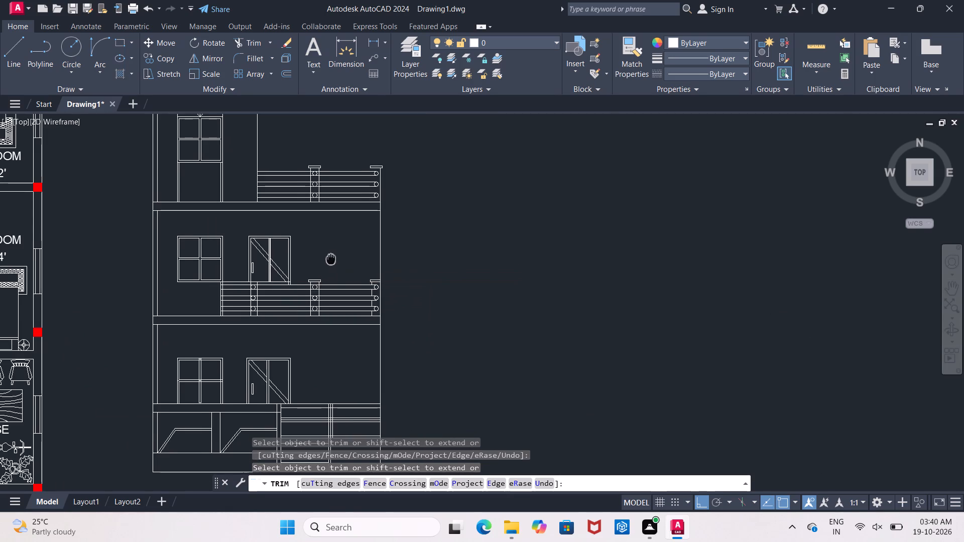
{"action": "middle_click_drag", "start_coordinate": [331, 259], "coordinate": [340, 247]}
{"action": "scroll", "coordinate": [340, 247], "scroll_direction": "down", "scroll_amount": 2}
{"action": "scroll", "coordinate": [340, 247], "scroll_direction": "up", "scroll_amount": 1}
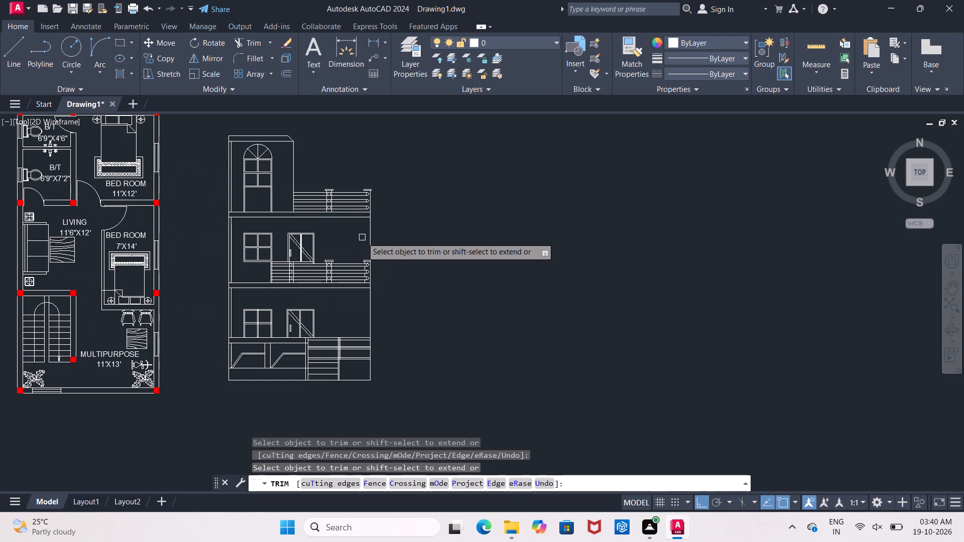
{"action": "middle_click_drag", "start_coordinate": [389, 240], "coordinate": [405, 196]}
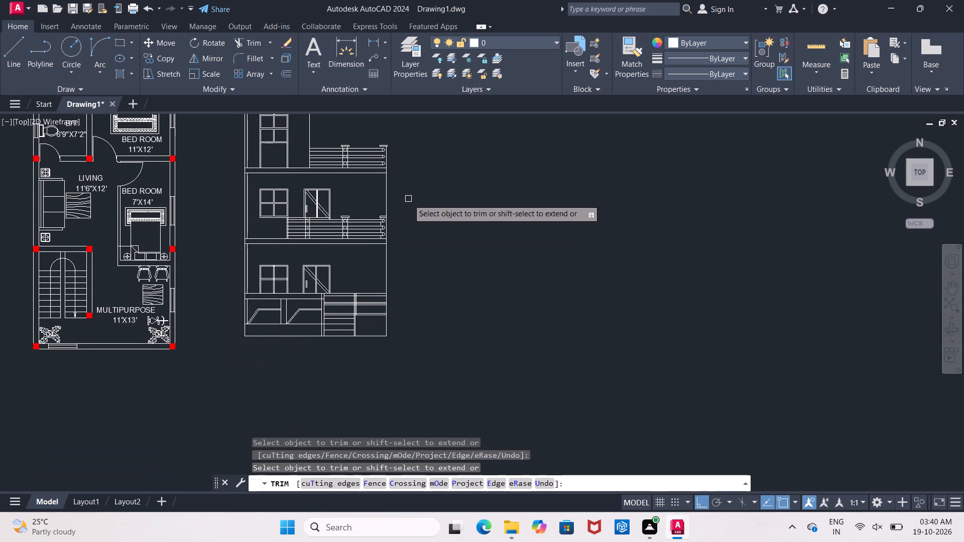
{"action": "scroll", "coordinate": [410, 201], "scroll_direction": "down", "scroll_amount": 1}
{"action": "middle_click_drag", "start_coordinate": [415, 206], "coordinate": [552, 295]}
{"action": "key", "text": "Escape"}
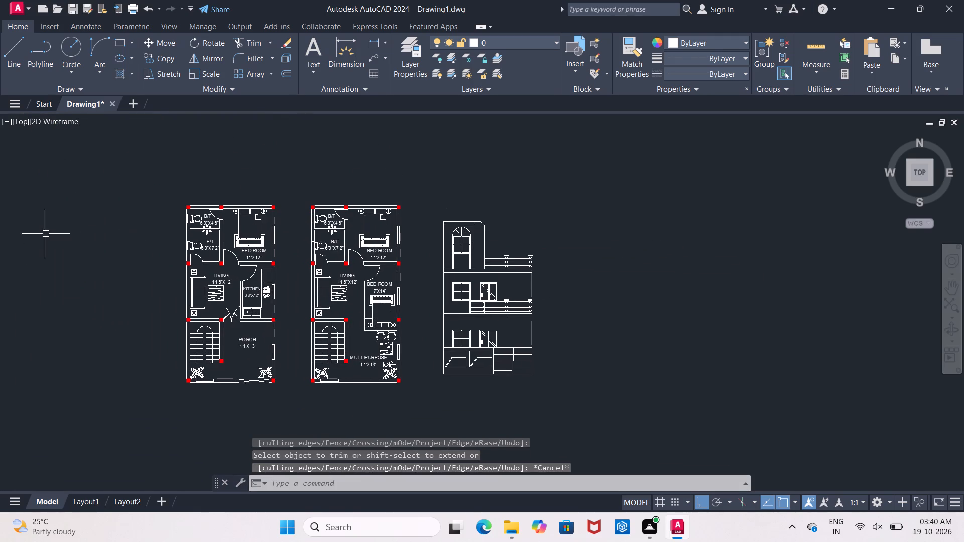
Copy the first floor plan's BED ROOM label, with Ortho off, to the empty space above that plan, about 14' away.
{"action": "scroll", "coordinate": [147, 217], "scroll_direction": "up", "scroll_amount": 2}
{"action": "left_click", "coordinate": [418, 304]}
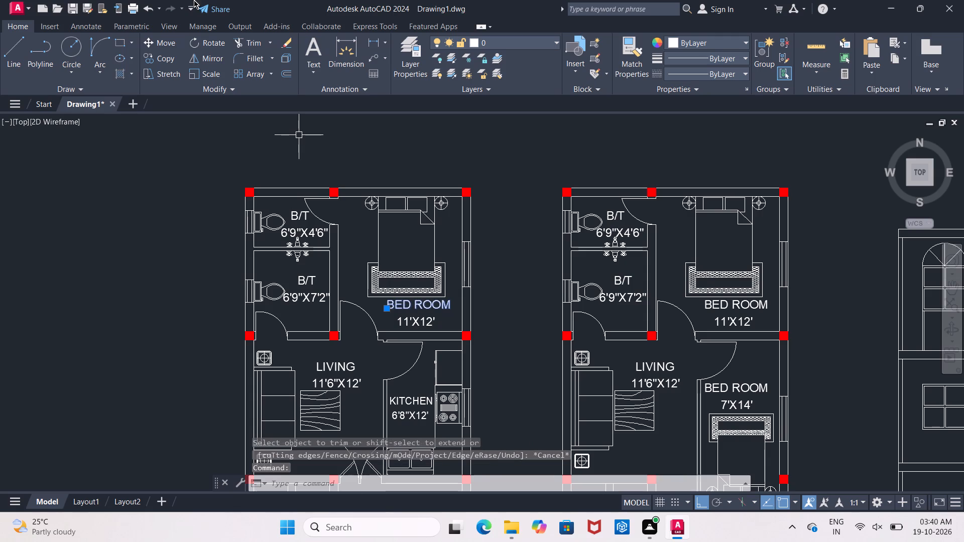
{"action": "left_click", "coordinate": [167, 58]}
{"action": "left_click", "coordinate": [417, 308]}
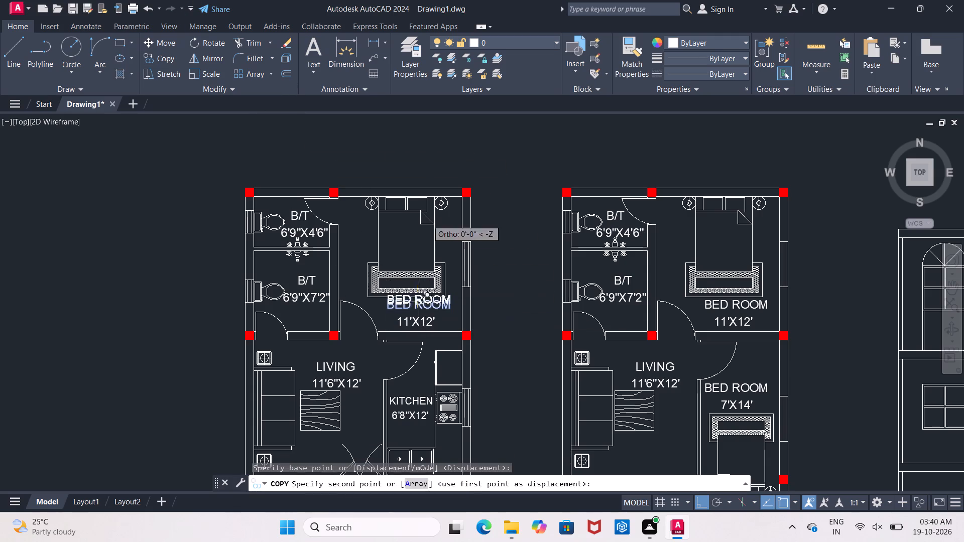
{"action": "left_click", "coordinate": [703, 502]}
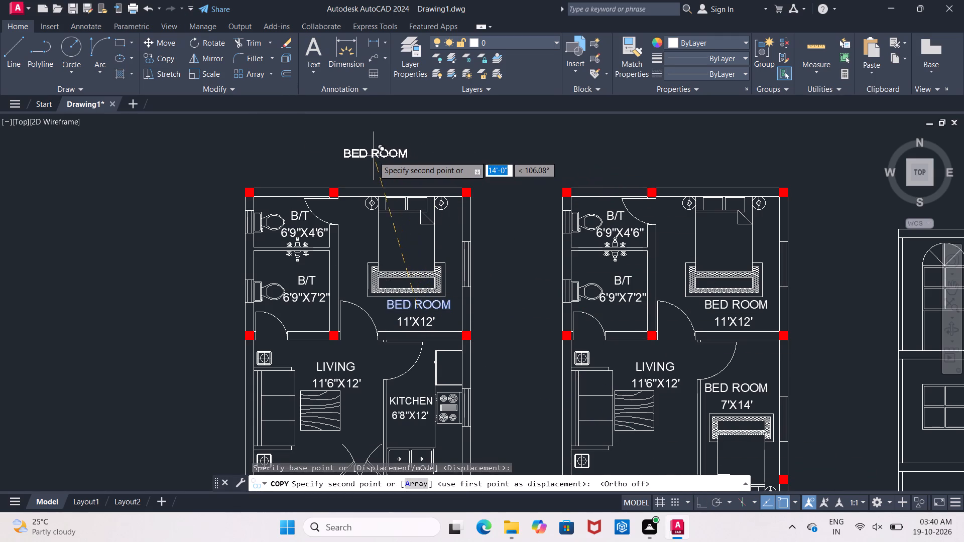
{"action": "left_click", "coordinate": [369, 156]}
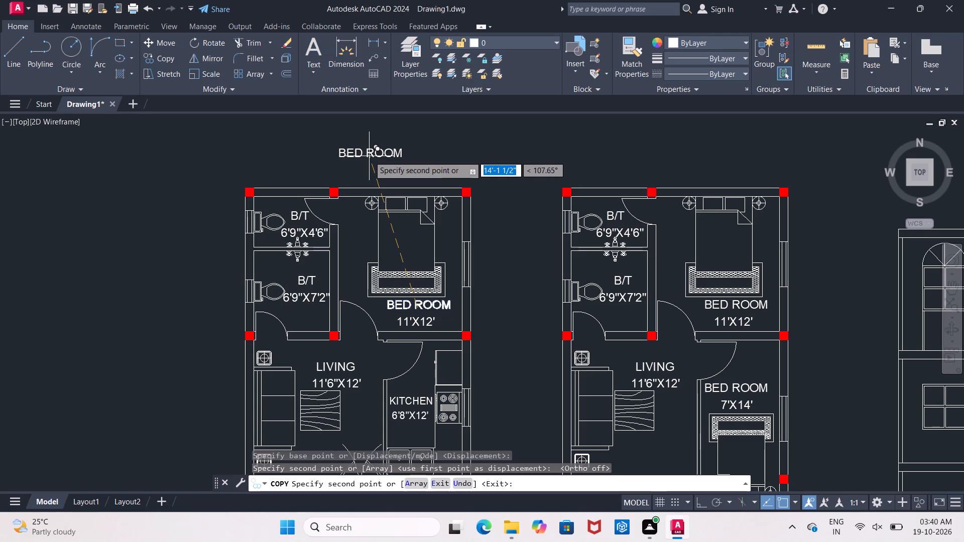
{"action": "key", "text": "Escape"}
Change the copied label above the first floor plan to read GROUND FLOOR PLAN.
{"action": "left_click", "coordinate": [362, 154]}
{"action": "right_click", "coordinate": [362, 154]}
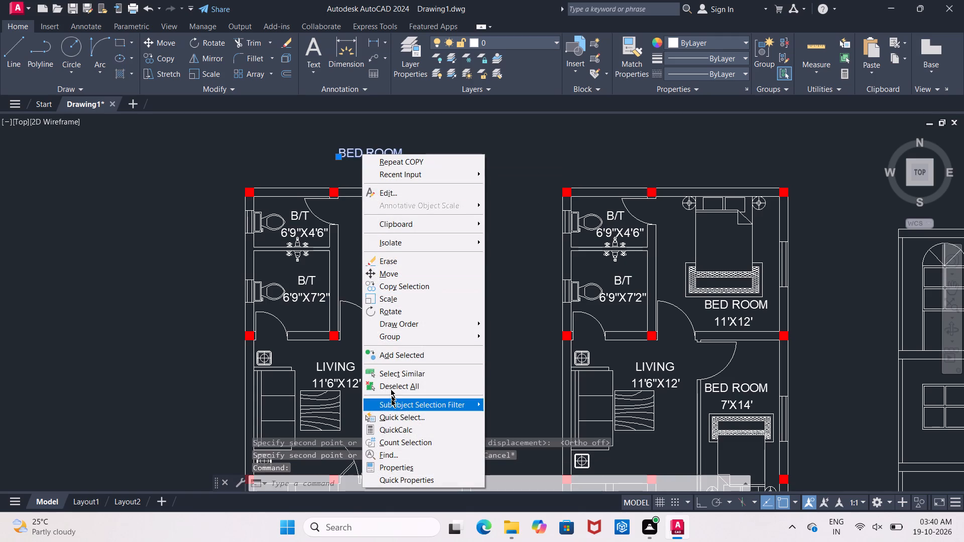
{"action": "left_click", "coordinate": [439, 197]}
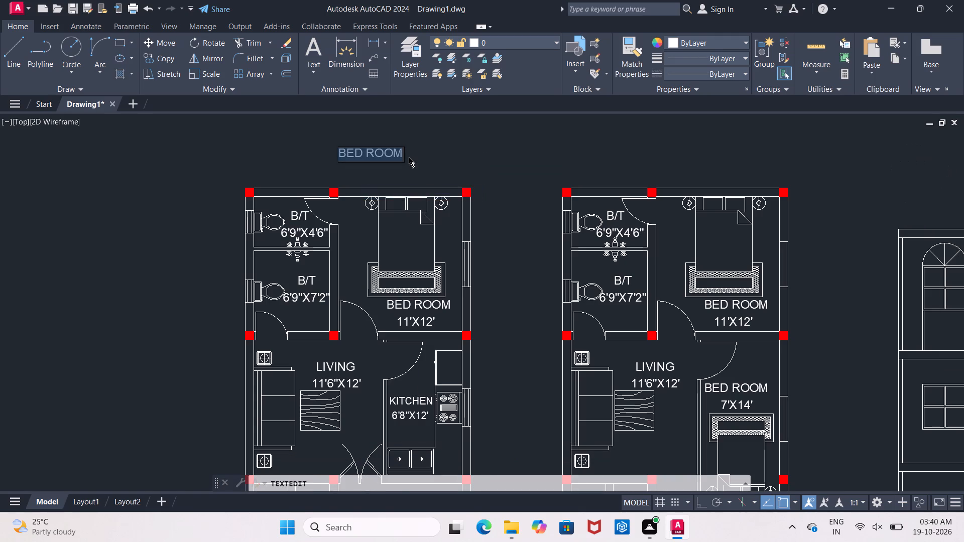
{"action": "left_click", "coordinate": [401, 155]}
{"action": "key", "text": "BackSpace"}
{"action": "key", "text": "BackSpace"}
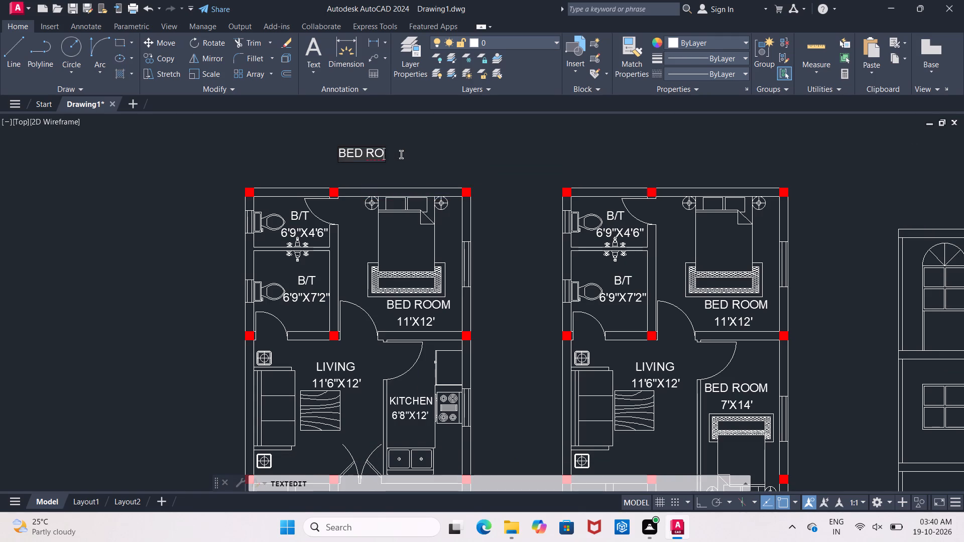
{"action": "key", "text": "BackSpace"}
{"action": "key", "text": "BackSpace"}
{"action": "key", "text": "BackSpace"}
{"action": "key", "text": "BackSpace"}
{"action": "key", "text": "BackSpace"}
{"action": "key", "text": "BackSpace"}
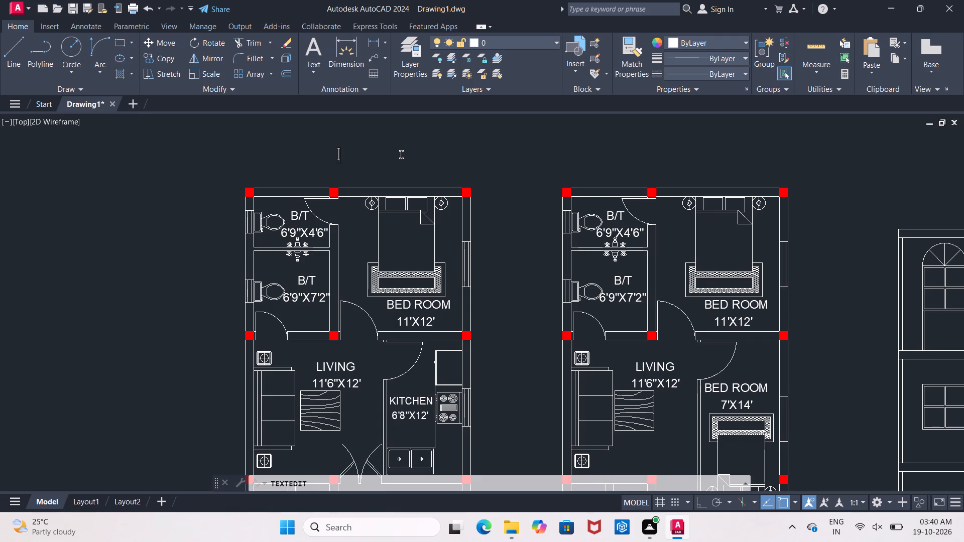
{"action": "type", "text": "GR"}
{"action": "type", "text": "OUND"}
{"action": "key", "text": "space"}
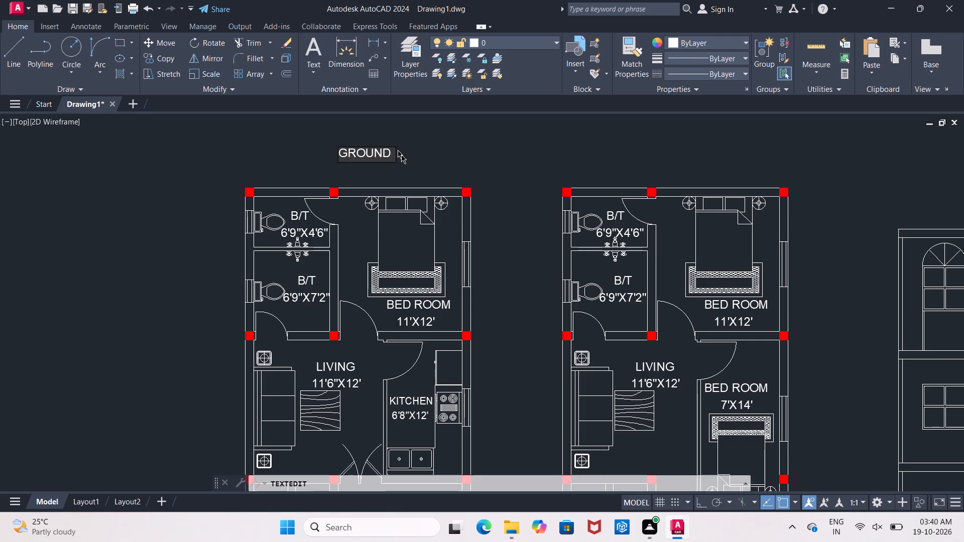
{"action": "type", "text": "FLOOR PLAN"}
{"action": "left_click", "coordinate": [316, 157]}
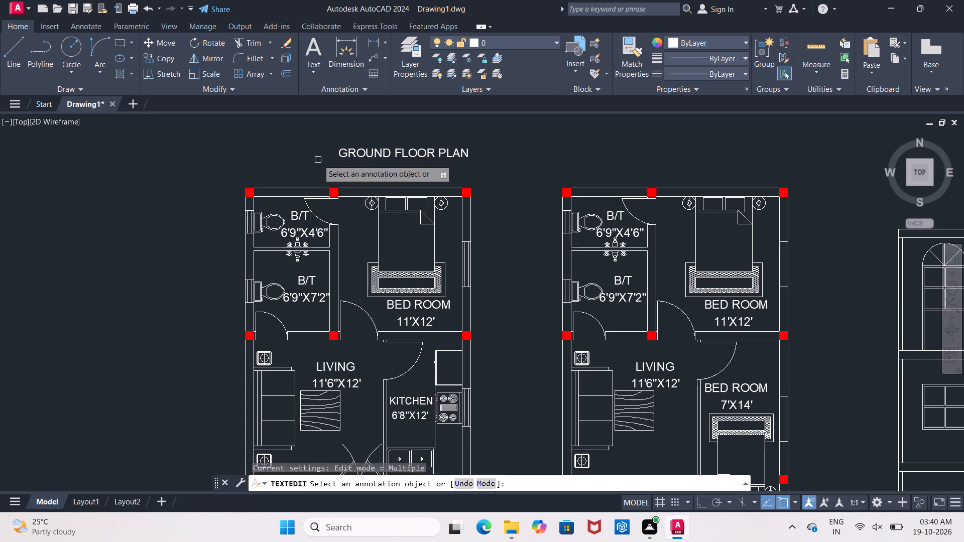
{"action": "key", "text": "Escape"}
Move the GROUND FLOOR PLAN title horizontally to the left so it sits more centrally above its plan.
{"action": "left_click", "coordinate": [368, 154]}
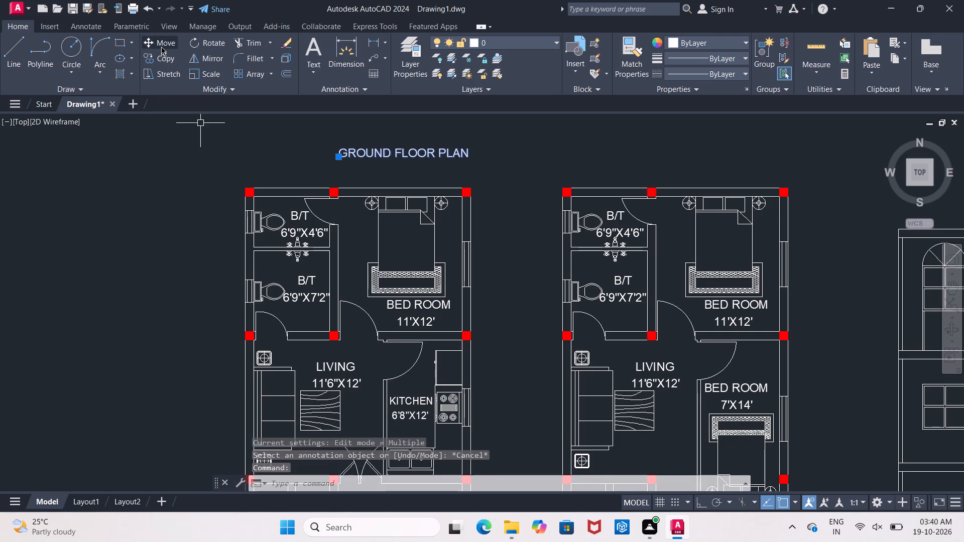
{"action": "left_click", "coordinate": [161, 47]}
{"action": "left_click", "coordinate": [387, 154]}
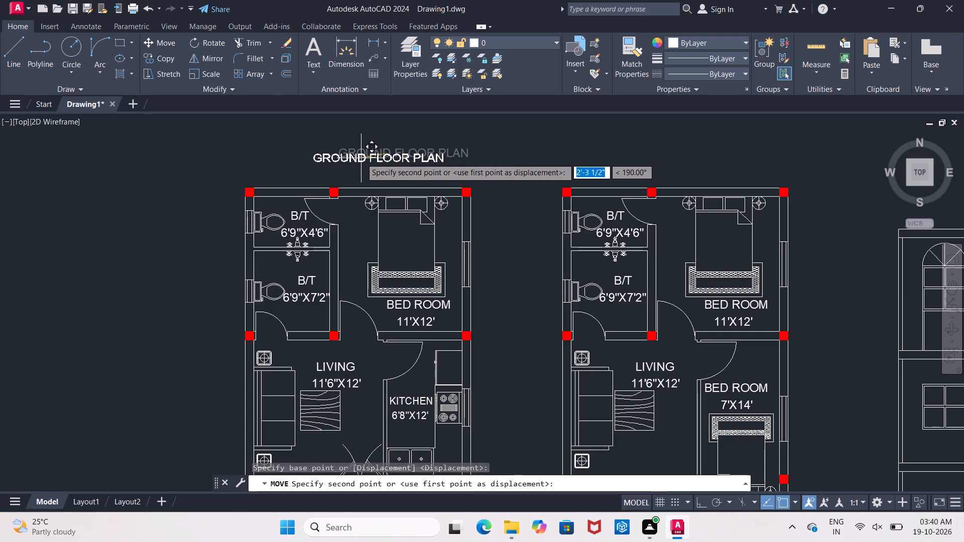
{"action": "left_click", "coordinate": [357, 154]}
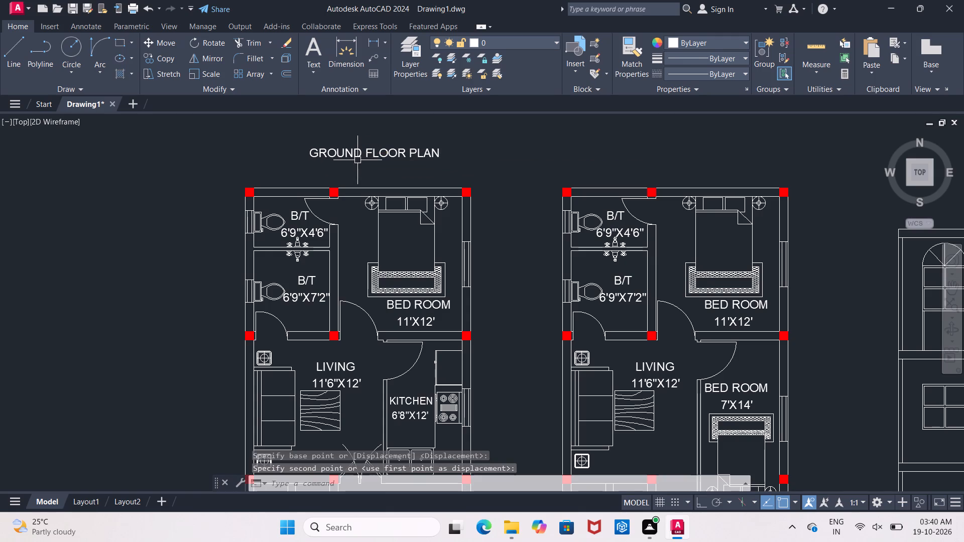
Draw a short vertical line across the front wall below the second plan's MULTIPURPOSE room, starting on the wall's inner line and running past the outer one.
{"action": "middle_click_drag", "start_coordinate": [376, 182], "coordinate": [412, 127]}
{"action": "scroll", "coordinate": [412, 129], "scroll_direction": "down", "scroll_amount": 1}
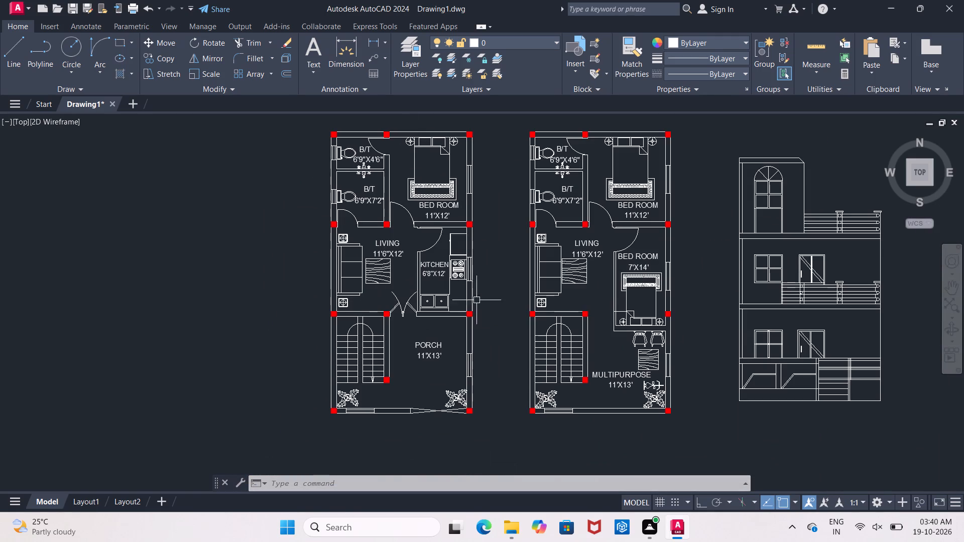
{"action": "scroll", "coordinate": [447, 434], "scroll_direction": "up", "scroll_amount": 2}
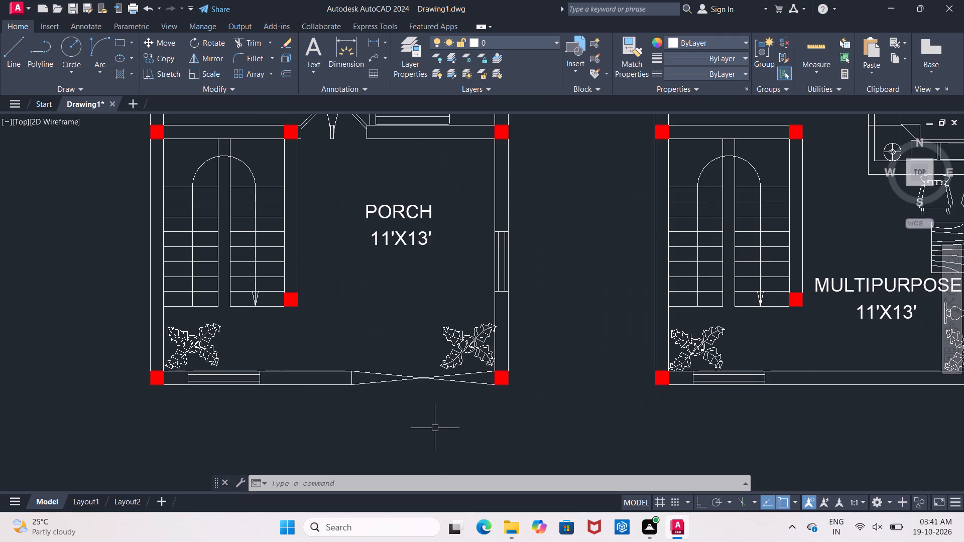
{"action": "scroll", "coordinate": [221, 167], "scroll_direction": "down", "scroll_amount": 2}
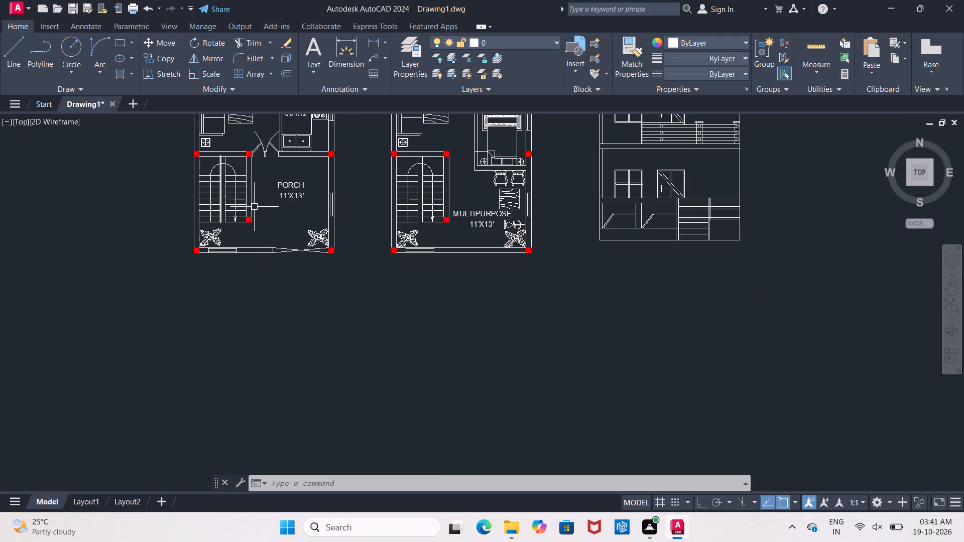
{"action": "scroll", "coordinate": [255, 207], "scroll_direction": "up", "scroll_amount": 1}
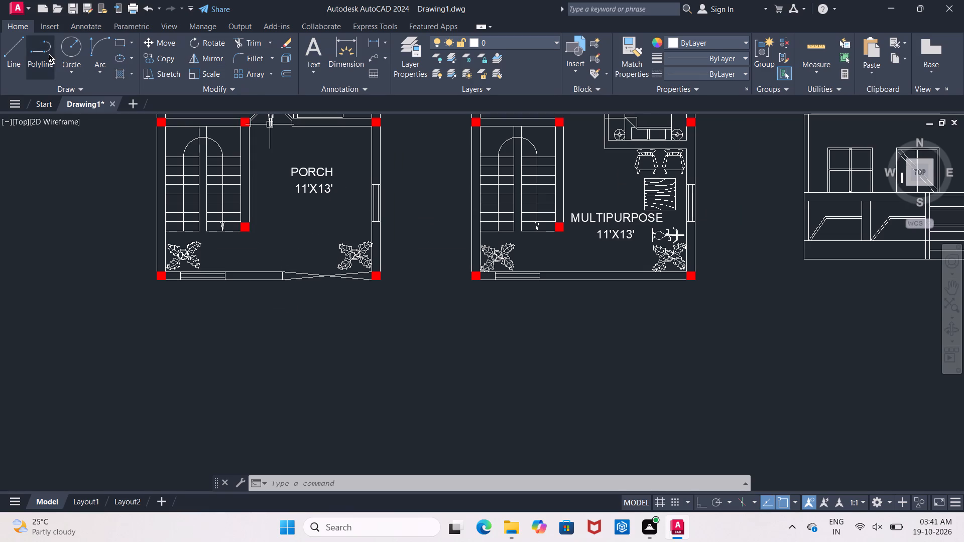
{"action": "left_click", "coordinate": [25, 52]}
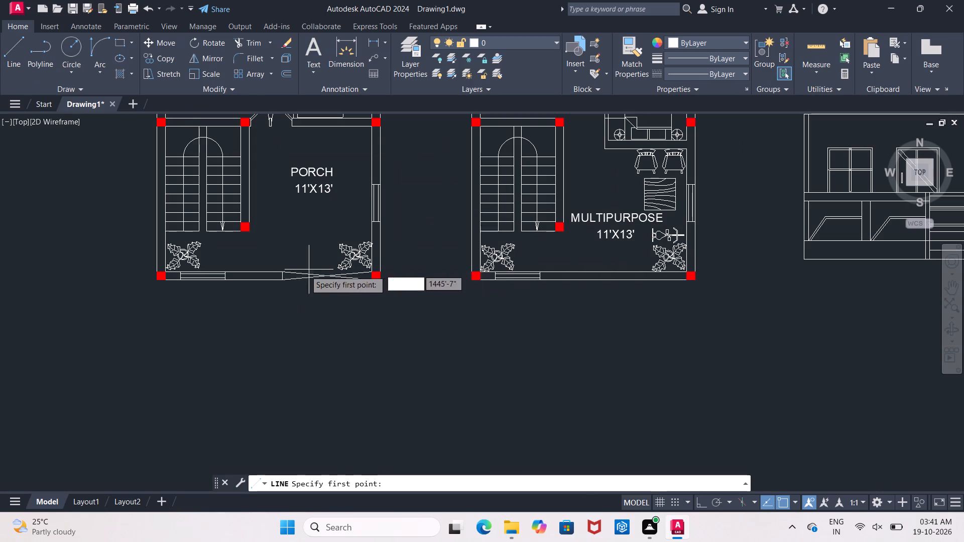
{"action": "left_click", "coordinate": [607, 272]}
{"action": "left_click", "coordinate": [607, 290]}
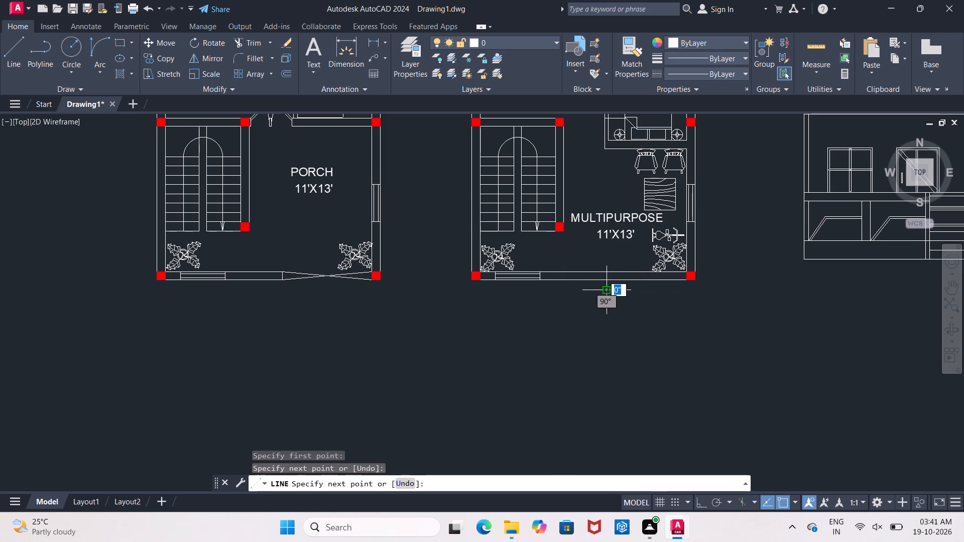
{"action": "key", "text": "Escape"}
Trim the new vertical line's overhang back to the outer line of the second plan's front wall.
{"action": "type", "text": "TR"}
{"action": "key", "text": "space"}
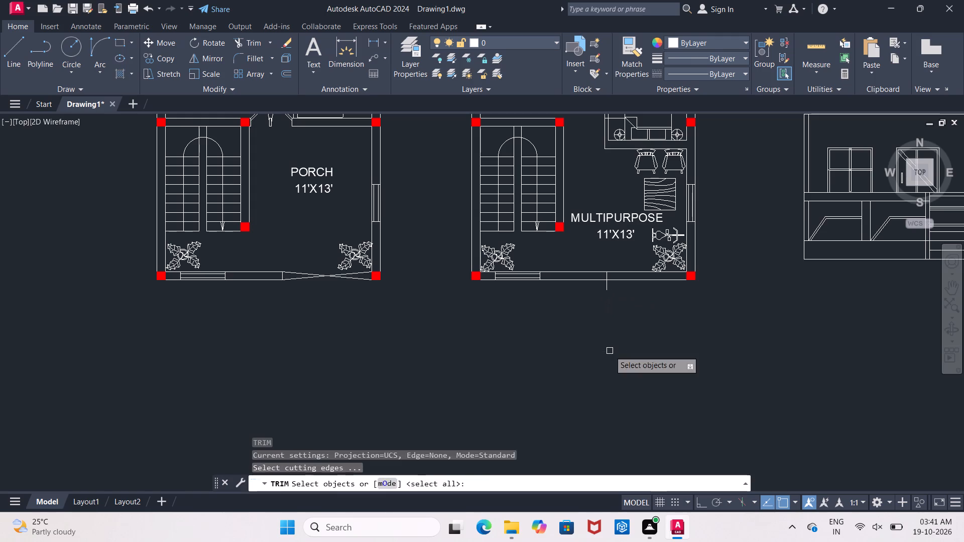
{"action": "key", "text": "space"}
{"action": "scroll", "coordinate": [602, 289], "scroll_direction": "up", "scroll_amount": 3}
{"action": "left_click", "coordinate": [609, 285]}
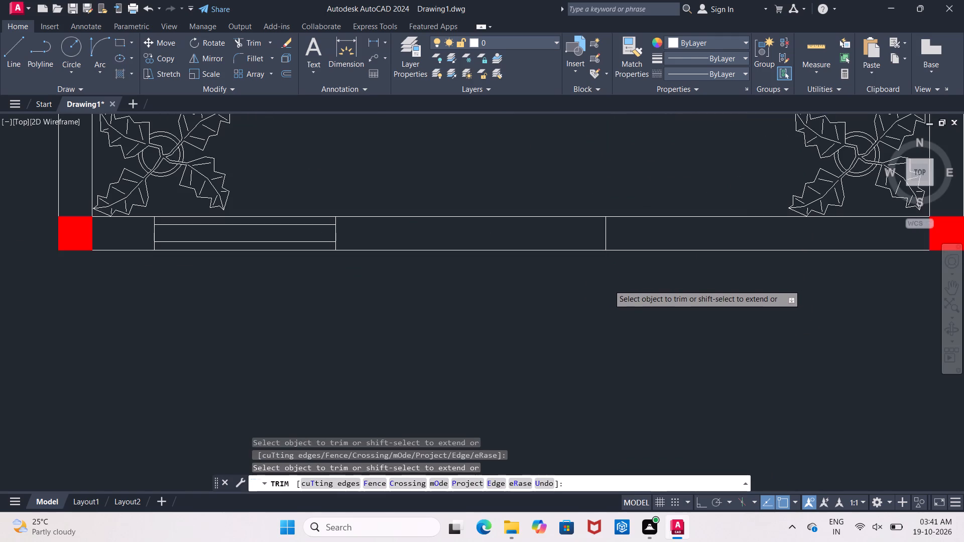
Trim the front wall's inner line between the new vertical line and the right corner column of the second plan.
{"action": "scroll", "coordinate": [624, 274], "scroll_direction": "down", "scroll_amount": 3}
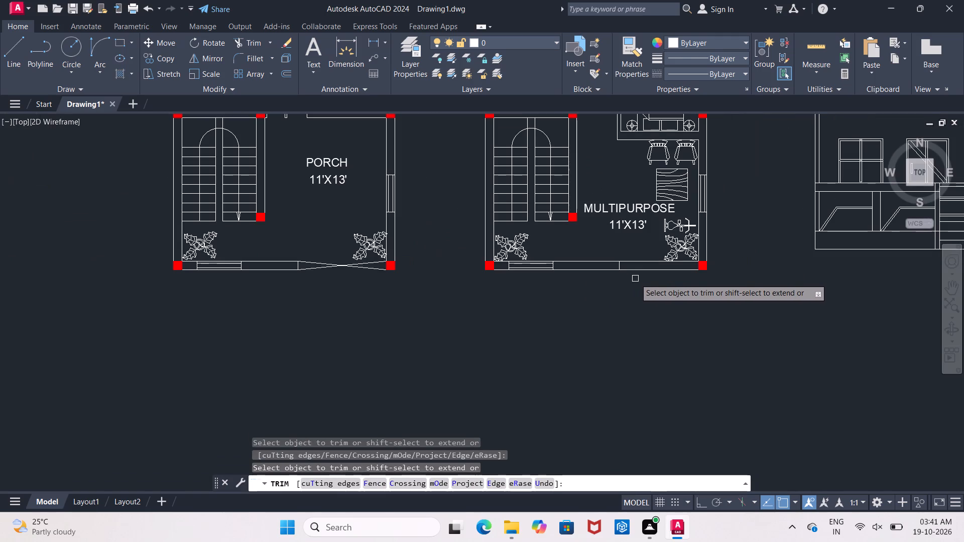
{"action": "scroll", "coordinate": [674, 285], "scroll_direction": "down", "scroll_amount": 3}
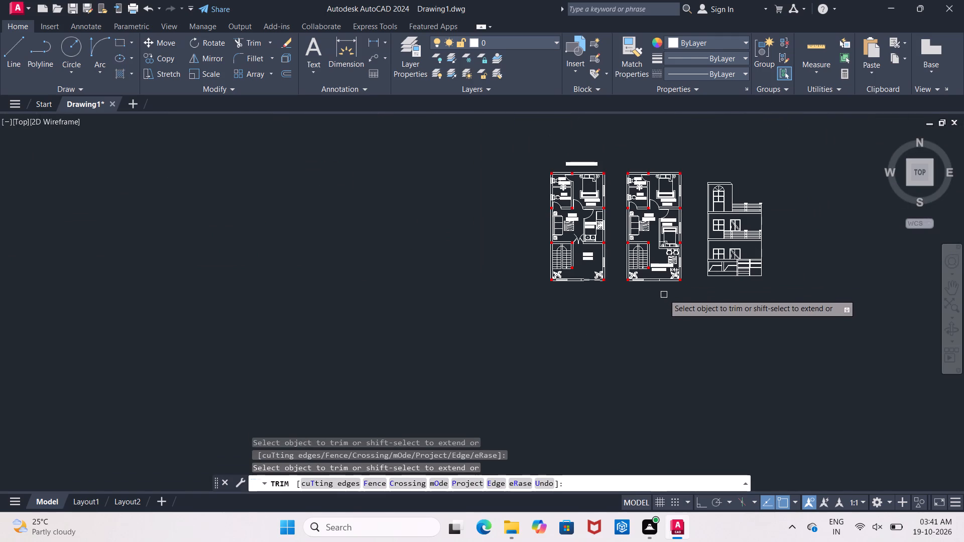
{"action": "scroll", "coordinate": [664, 290], "scroll_direction": "up", "scroll_amount": 3}
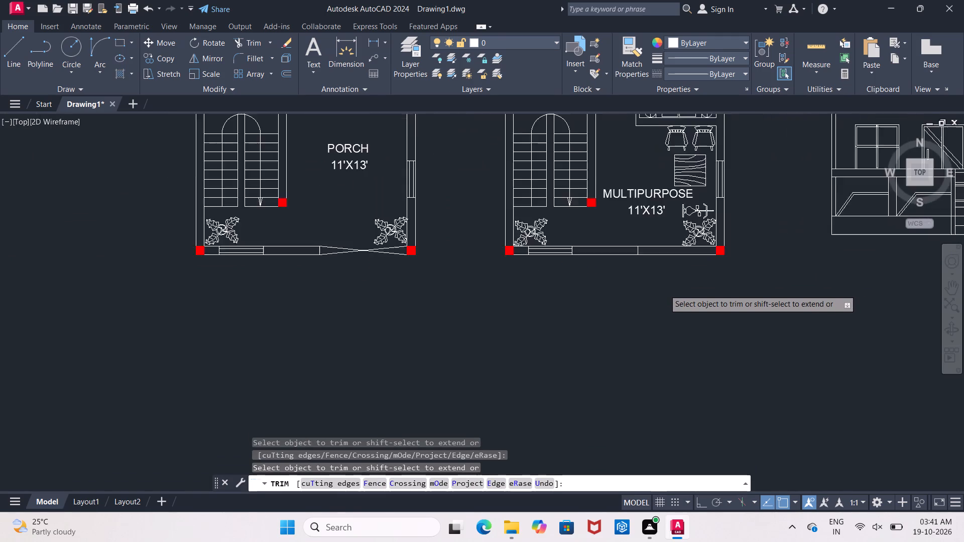
{"action": "scroll", "coordinate": [664, 290], "scroll_direction": "up", "scroll_amount": 2}
{"action": "middle_click_drag", "start_coordinate": [650, 264], "coordinate": [636, 360]}
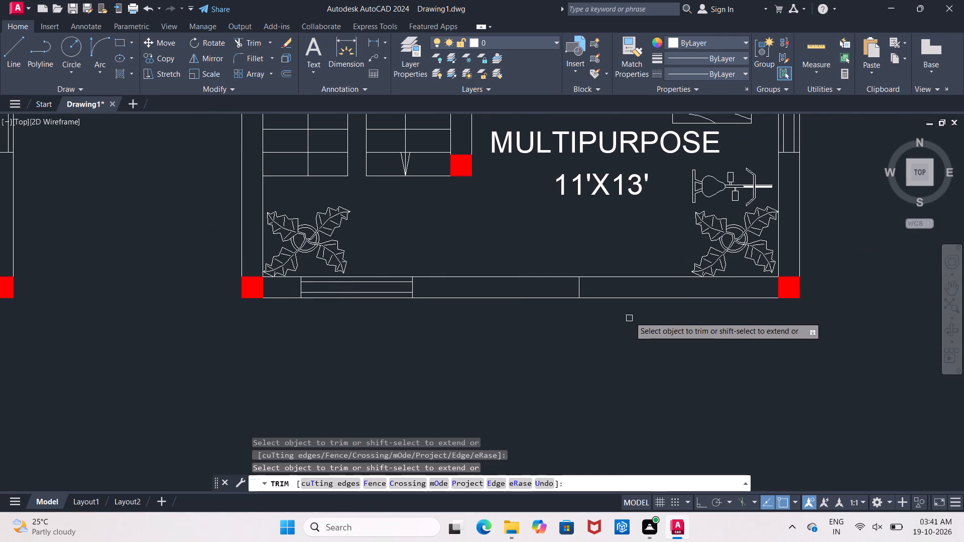
{"action": "left_click", "coordinate": [639, 278]}
{"action": "scroll", "coordinate": [637, 308], "scroll_direction": "down", "scroll_amount": 3}
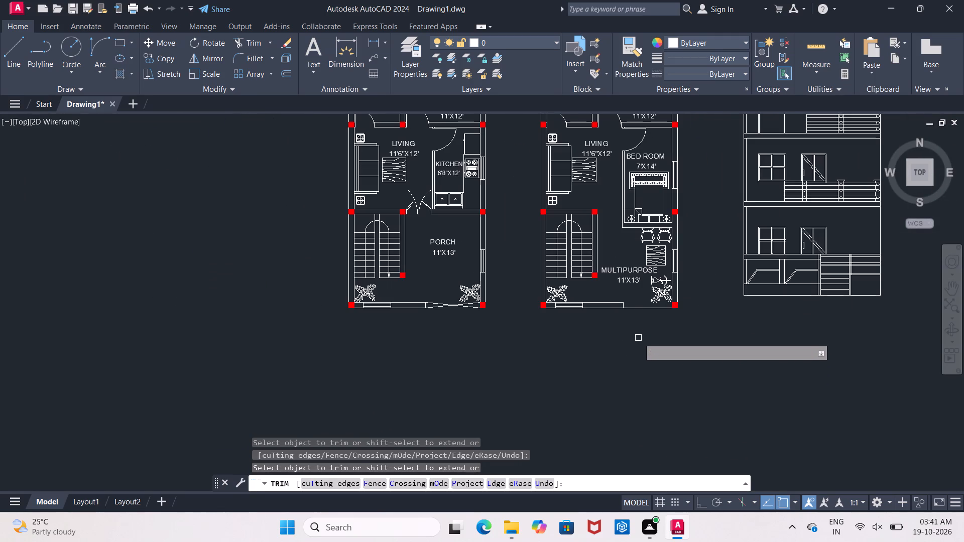
{"action": "key", "text": "Escape"}
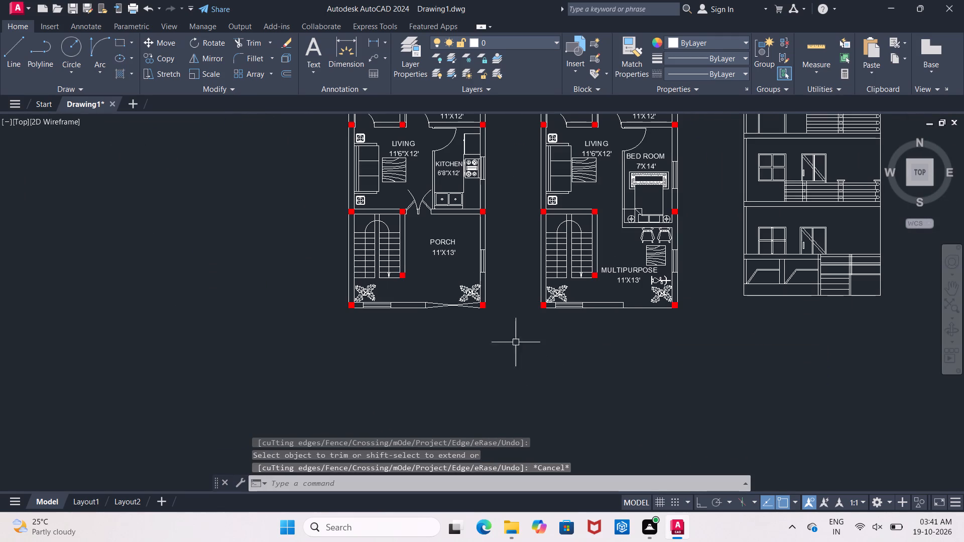
Copy the ground floor plan's upper B/T label about 6'-5" to the left, just outside the wall beside the toilet window.
{"action": "middle_click_drag", "start_coordinate": [453, 268], "coordinate": [492, 373]}
{"action": "middle_click_drag", "start_coordinate": [430, 188], "coordinate": [475, 273]}
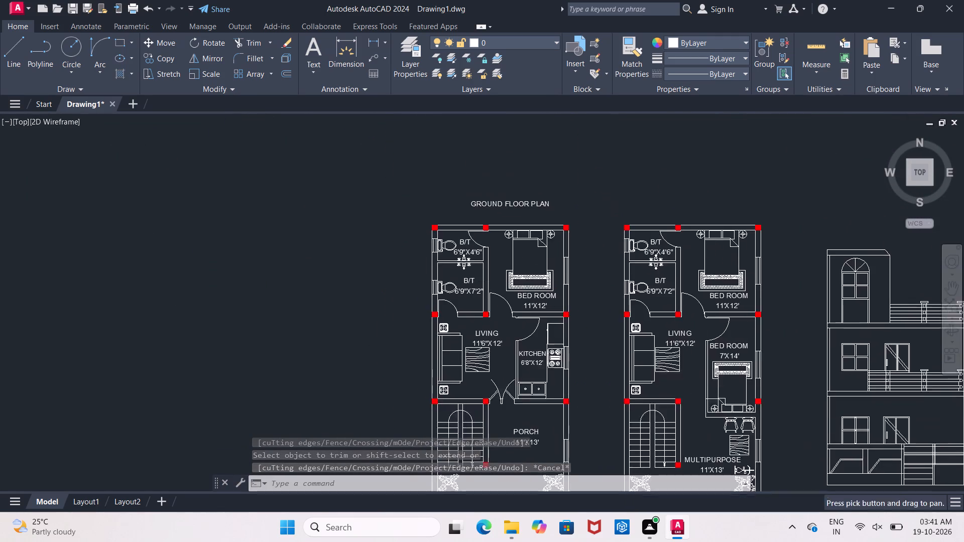
{"action": "scroll", "coordinate": [394, 214], "scroll_direction": "up", "scroll_amount": 1}
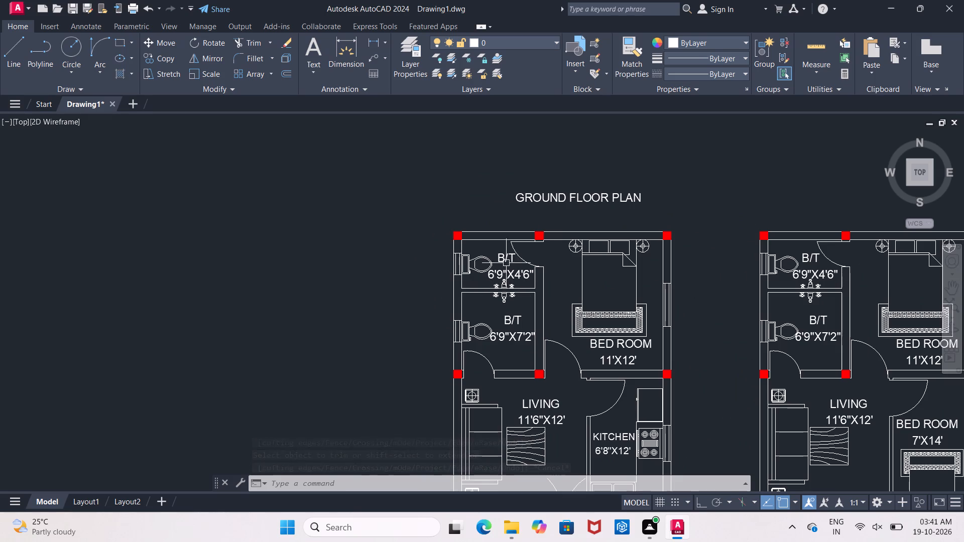
{"action": "left_click", "coordinate": [509, 257]}
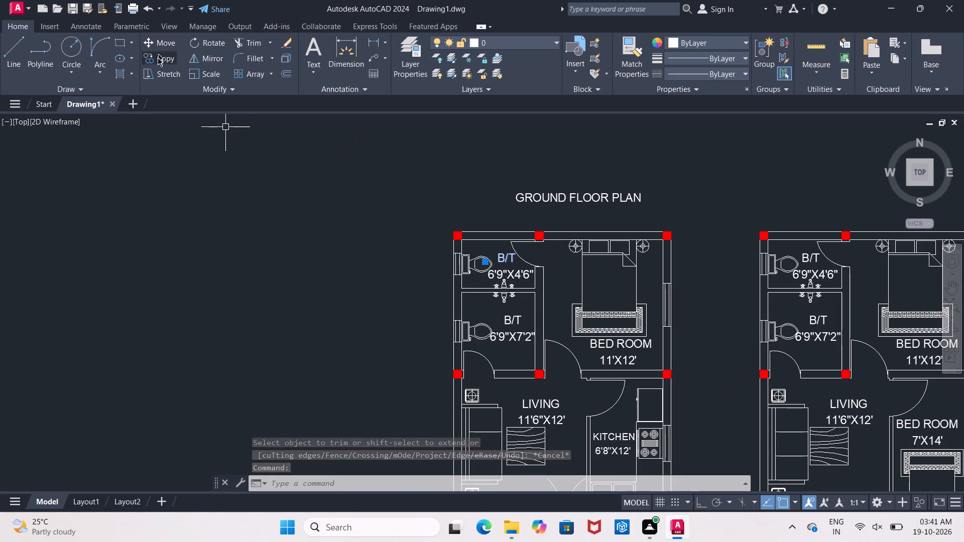
{"action": "left_click", "coordinate": [158, 59]}
{"action": "left_click", "coordinate": [506, 258]}
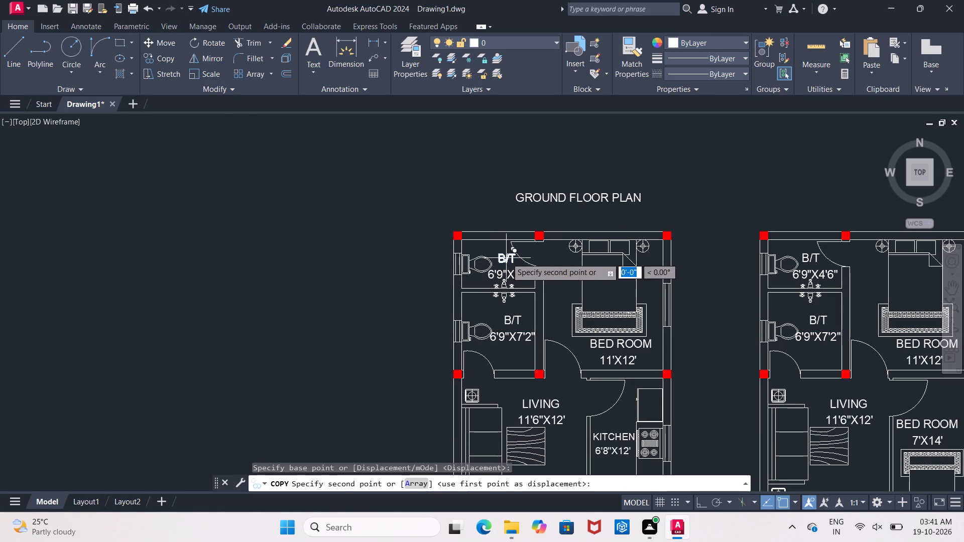
{"action": "left_click", "coordinate": [436, 260]}
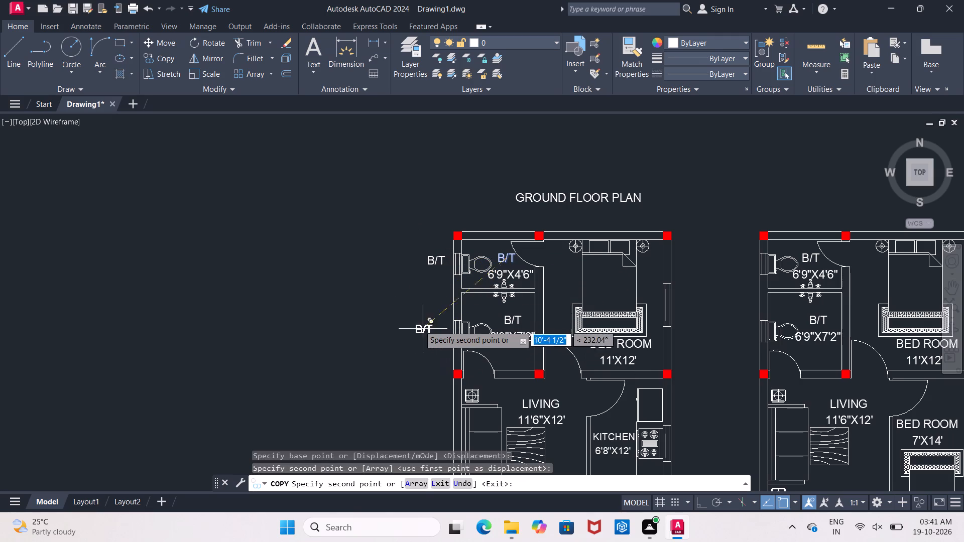
{"action": "key", "text": "Escape"}
Change the copied B/T label outside the ground floor plan's wall to read V.
{"action": "left_click", "coordinate": [434, 261]}
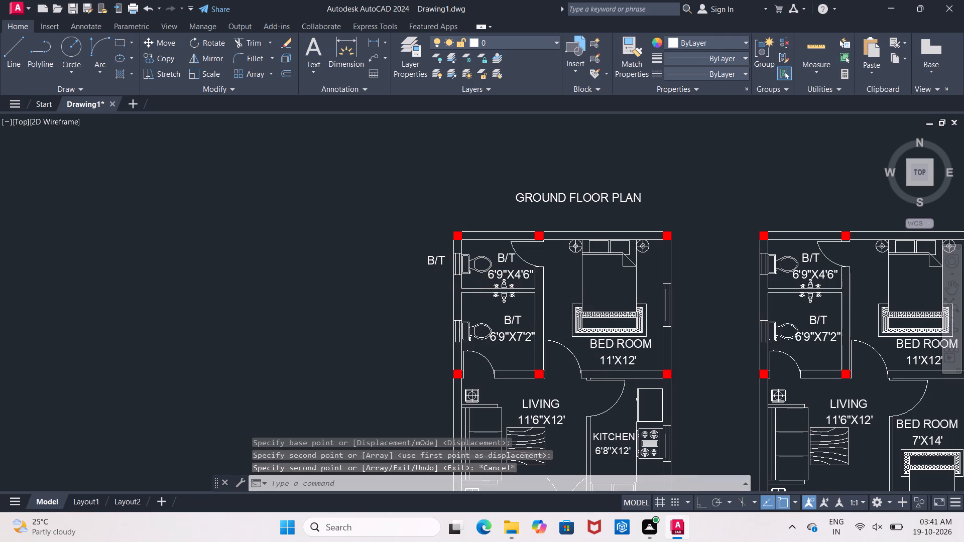
{"action": "right_click", "coordinate": [433, 261]}
{"action": "left_click", "coordinate": [450, 220]}
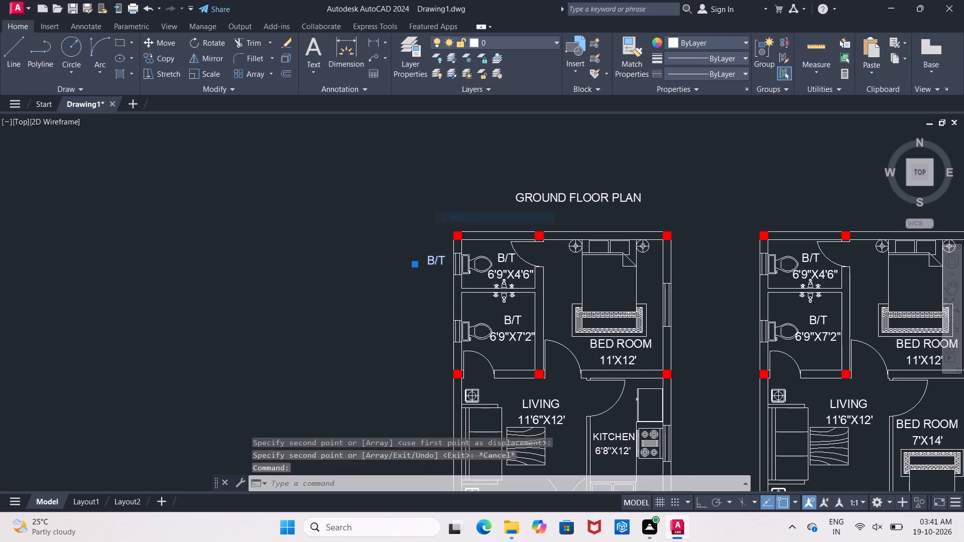
{"action": "left_click", "coordinate": [442, 260]}
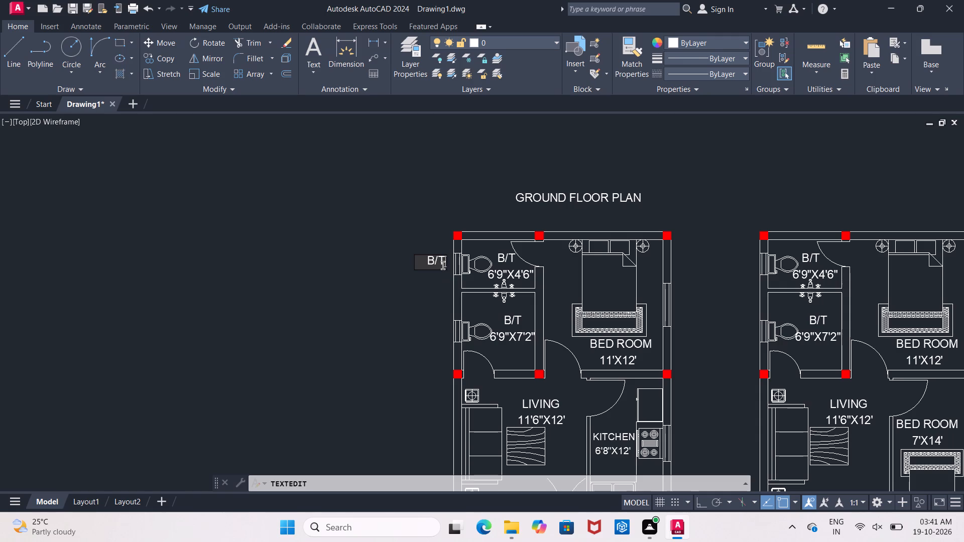
{"action": "key", "text": "BackSpace"}
{"action": "key", "text": "BackSpace"}
{"action": "key", "text": "BackSpace"}
{"action": "key", "text": "v"}
{"action": "left_click", "coordinate": [437, 290]}
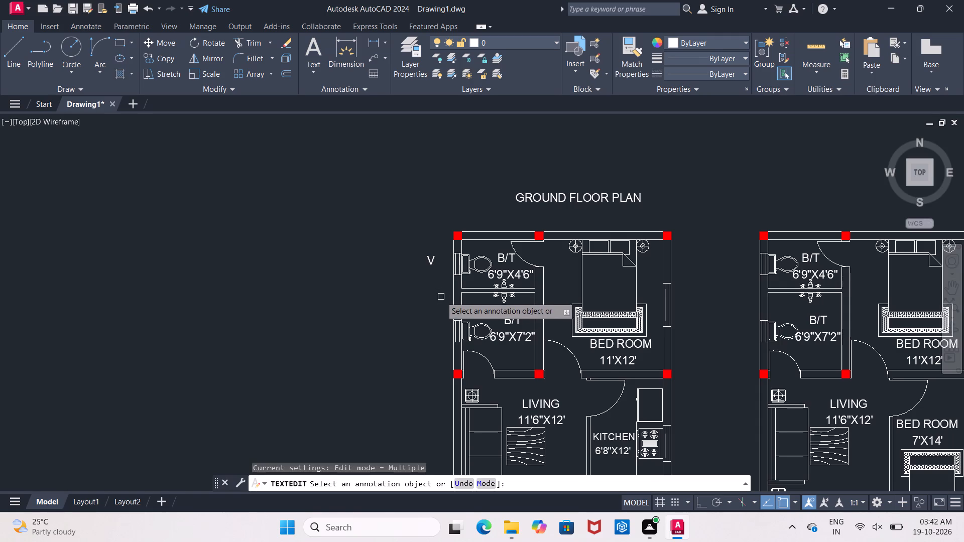
{"action": "scroll", "coordinate": [432, 282], "scroll_direction": "up", "scroll_amount": 2}
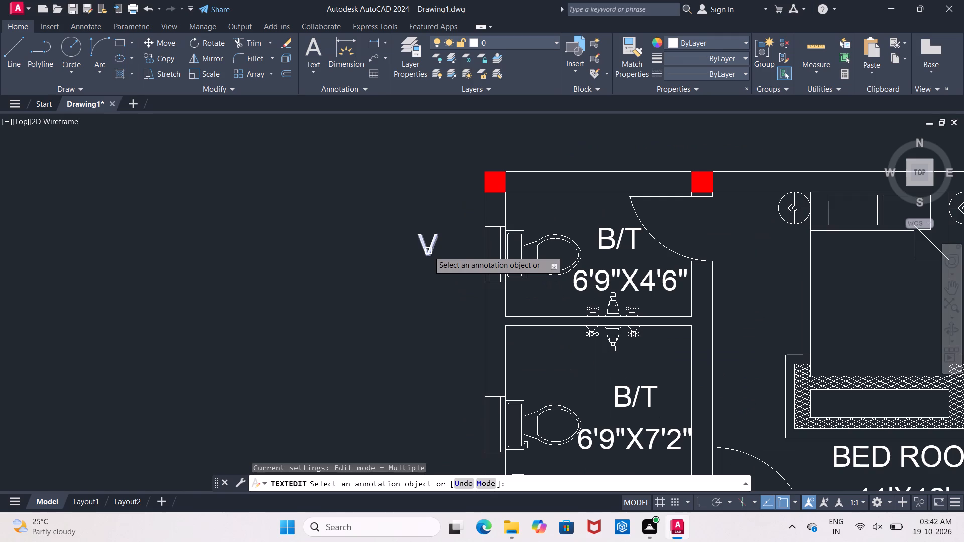
{"action": "key", "text": "Escape"}
Move the V label closer to the upper toilet's window in the ground floor plan.
{"action": "left_click", "coordinate": [428, 251]}
{"action": "left_click", "coordinate": [151, 44]}
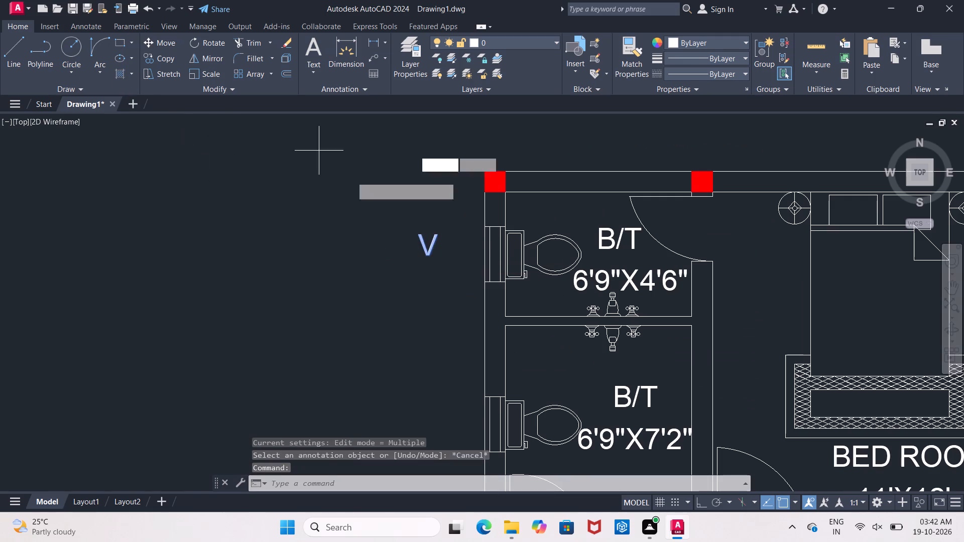
{"action": "left_click", "coordinate": [430, 251]}
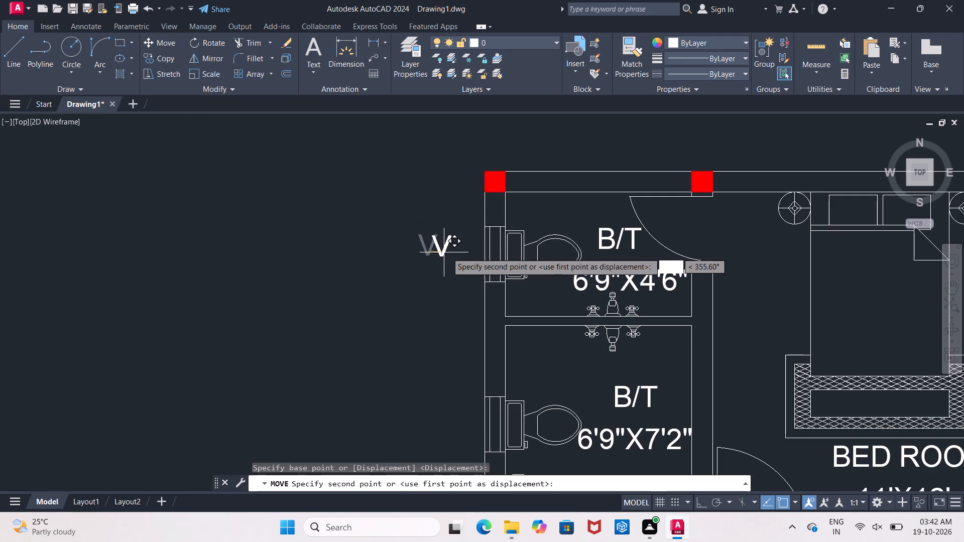
{"action": "left_click", "coordinate": [460, 253]}
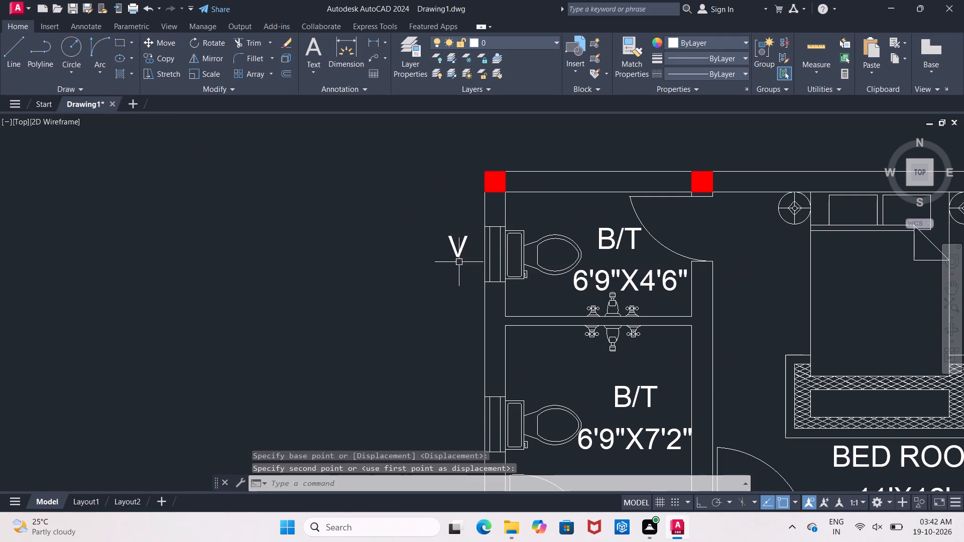
With Ortho on, copy the V label about 6'-1 1/2" straight down, beside the lower toilet's window in the ground floor plan.
{"action": "left_click", "coordinate": [454, 264]}
{"action": "left_click", "coordinate": [454, 254]}
{"action": "left_click", "coordinate": [458, 250]}
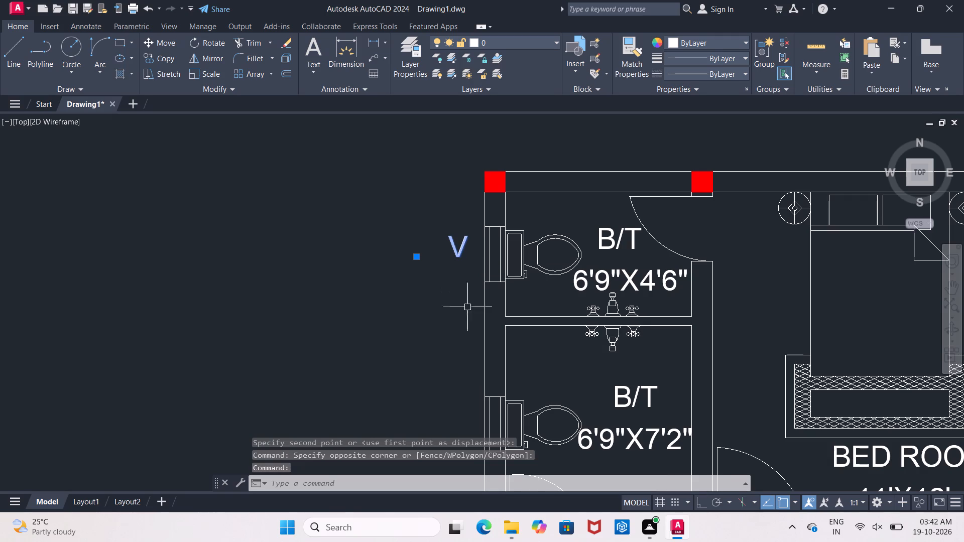
{"action": "left_click", "coordinate": [700, 507]}
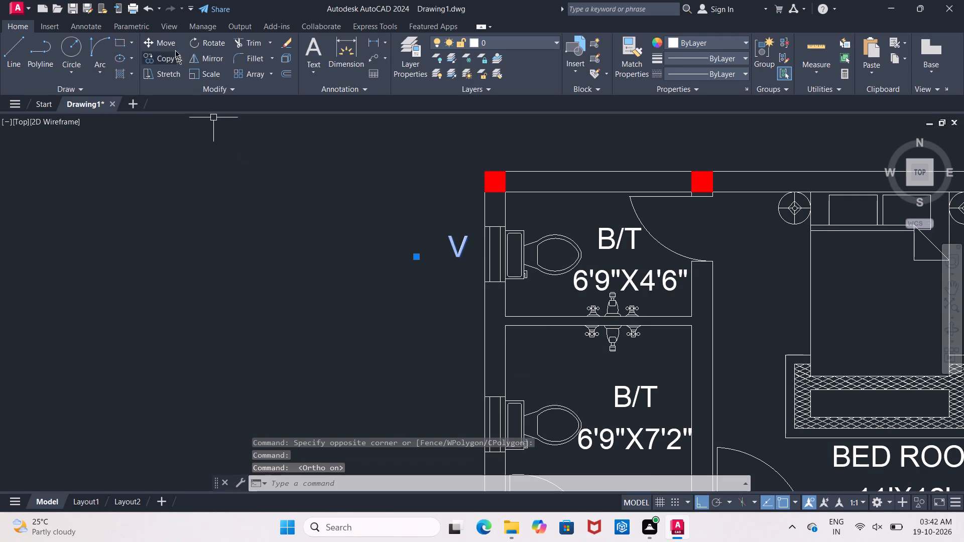
{"action": "left_click", "coordinate": [170, 43]}
{"action": "key", "text": "Escape"}
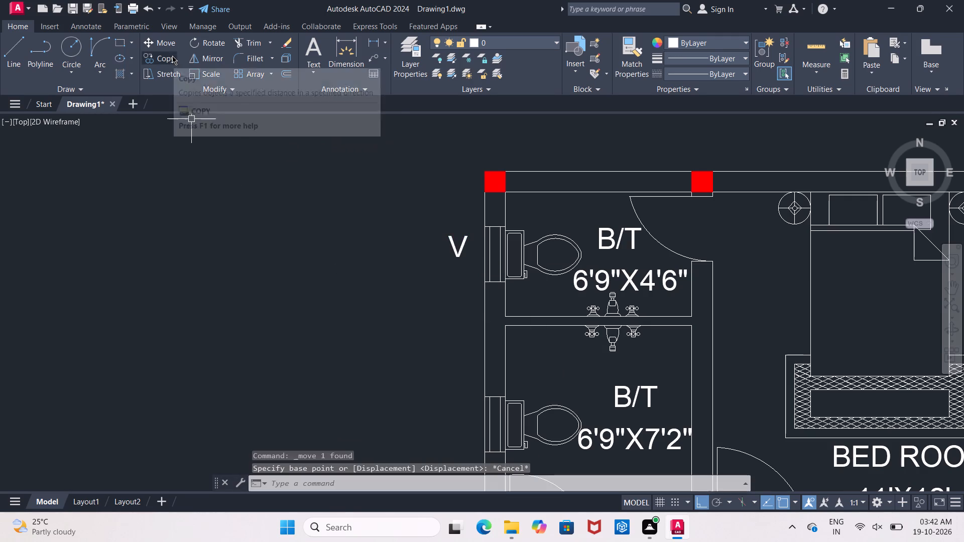
{"action": "left_click", "coordinate": [455, 253]}
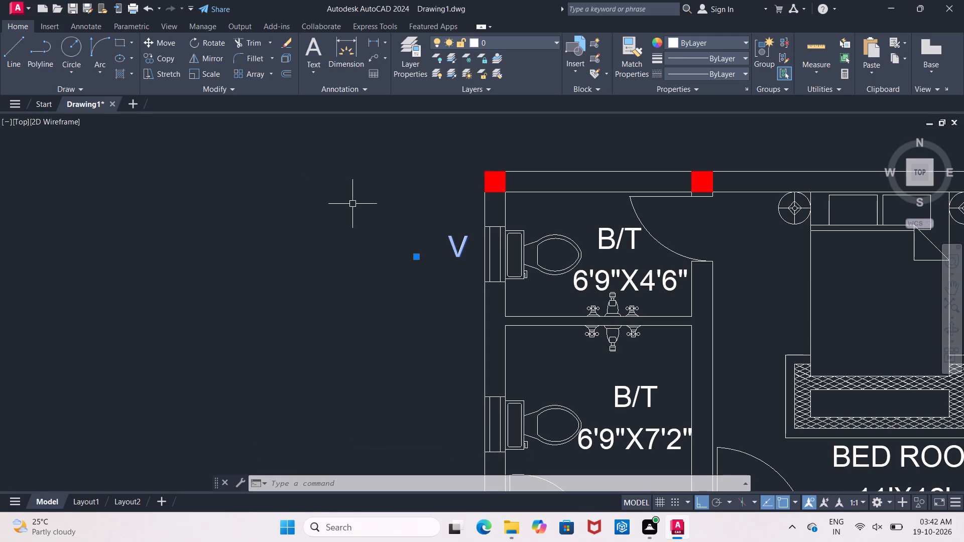
{"action": "left_click", "coordinate": [163, 56]}
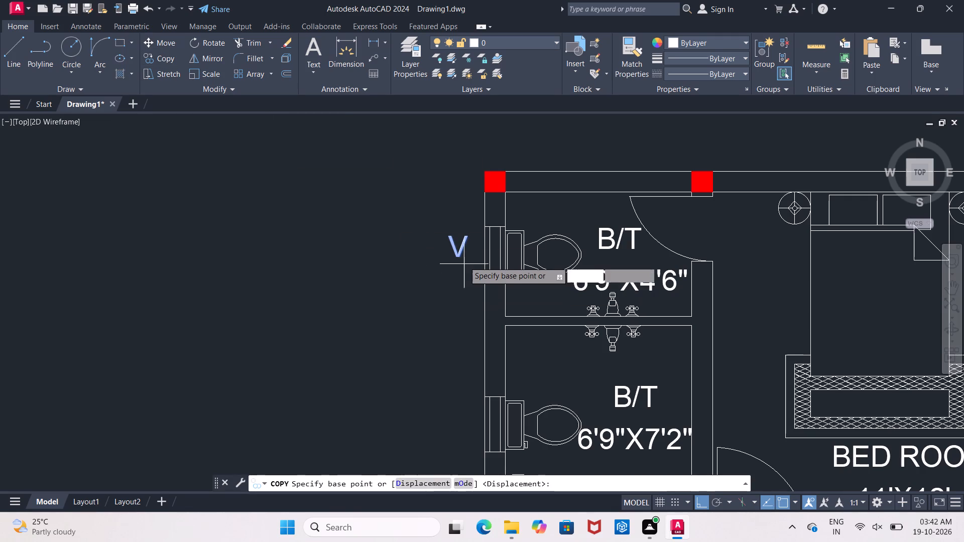
{"action": "left_click", "coordinate": [458, 257]}
{"action": "middle_click_drag", "start_coordinate": [455, 367], "coordinate": [444, 233]}
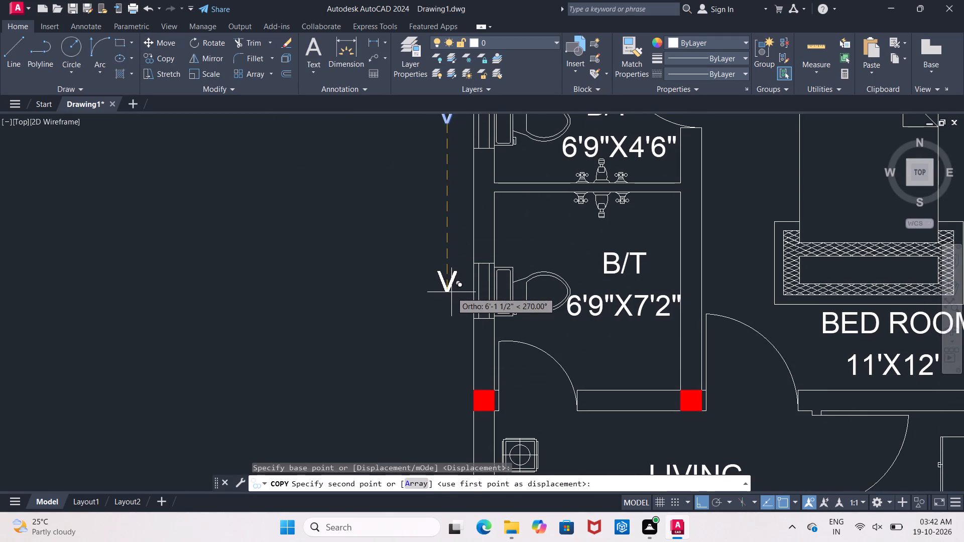
{"action": "left_click", "coordinate": [451, 292]}
{"action": "key", "text": "Escape"}
Copy the lower V label about 32'-7" straight down, just below the ground floor plan's front-left corner column.
{"action": "scroll", "coordinate": [449, 302], "scroll_direction": "down", "scroll_amount": 2}
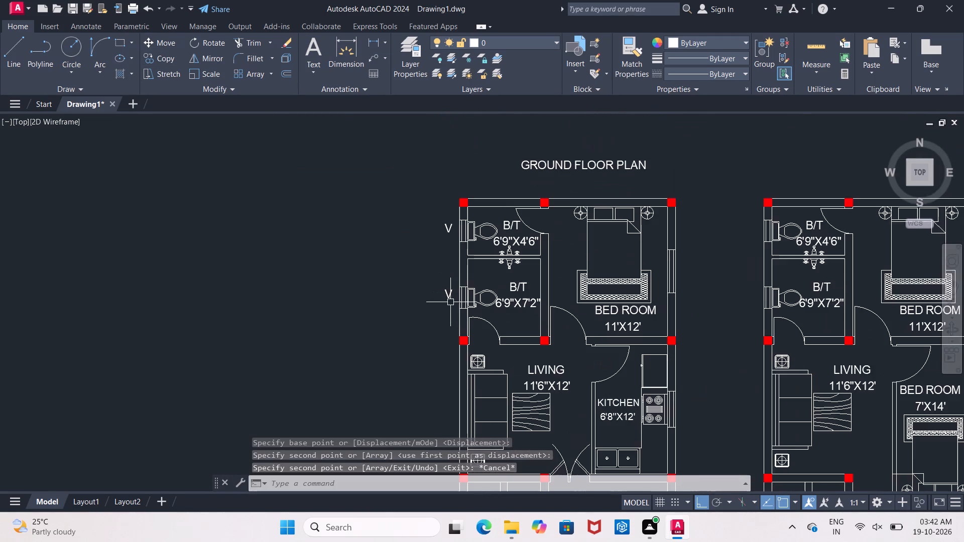
{"action": "middle_click_drag", "start_coordinate": [450, 302], "coordinate": [455, 238]}
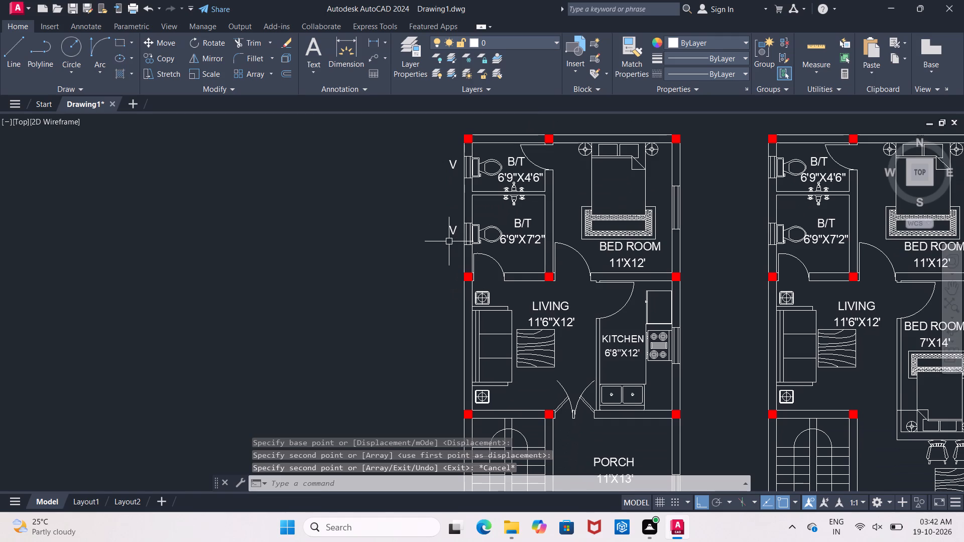
{"action": "scroll", "coordinate": [452, 241], "scroll_direction": "down", "scroll_amount": 1}
{"action": "middle_click_drag", "start_coordinate": [452, 241], "coordinate": [466, 183]}
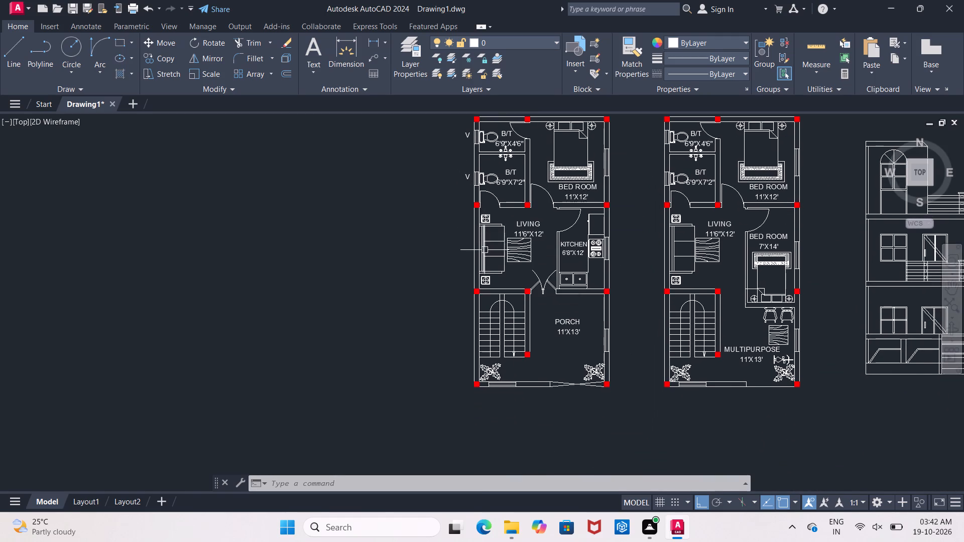
{"action": "left_click", "coordinate": [468, 179]}
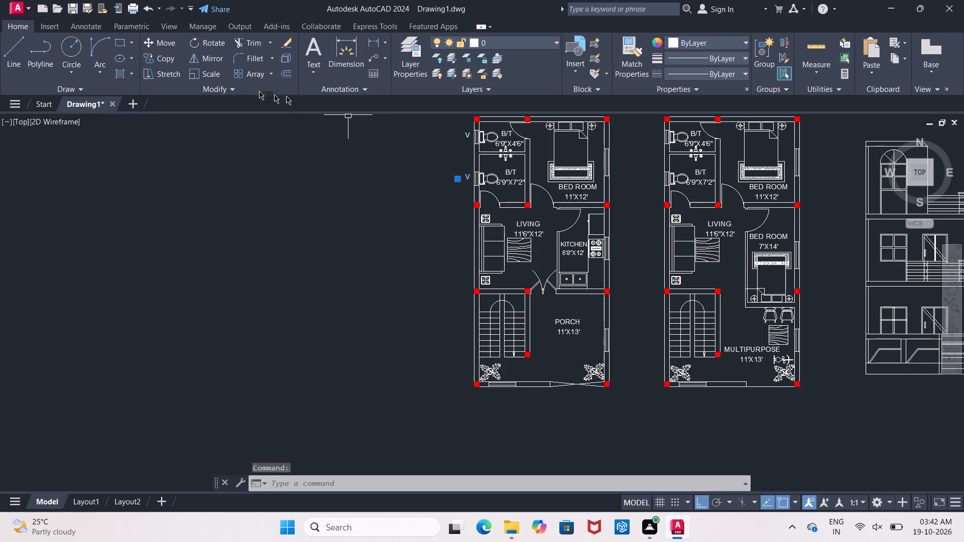
{"action": "left_click_drag", "start_coordinate": [169, 61], "coordinate": [174, 63]}
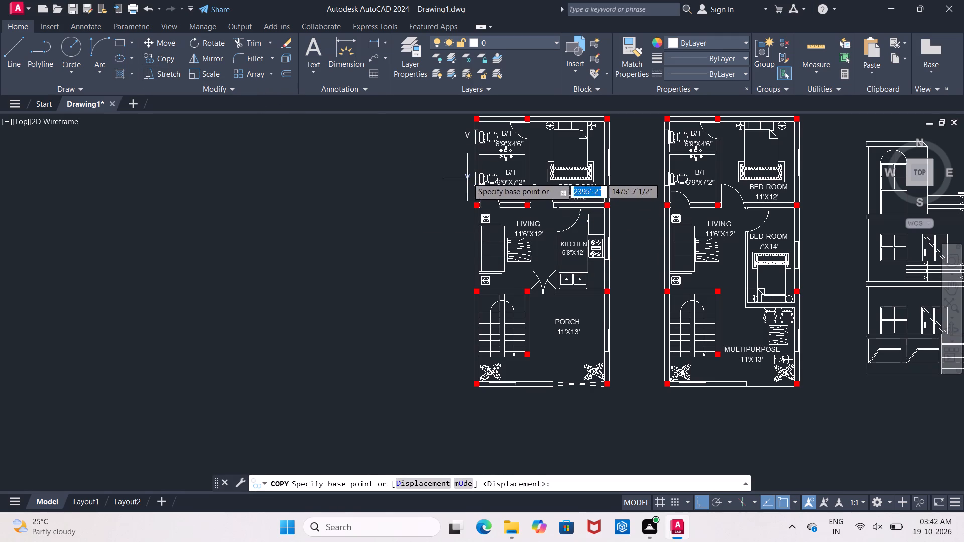
{"action": "left_click", "coordinate": [467, 177]}
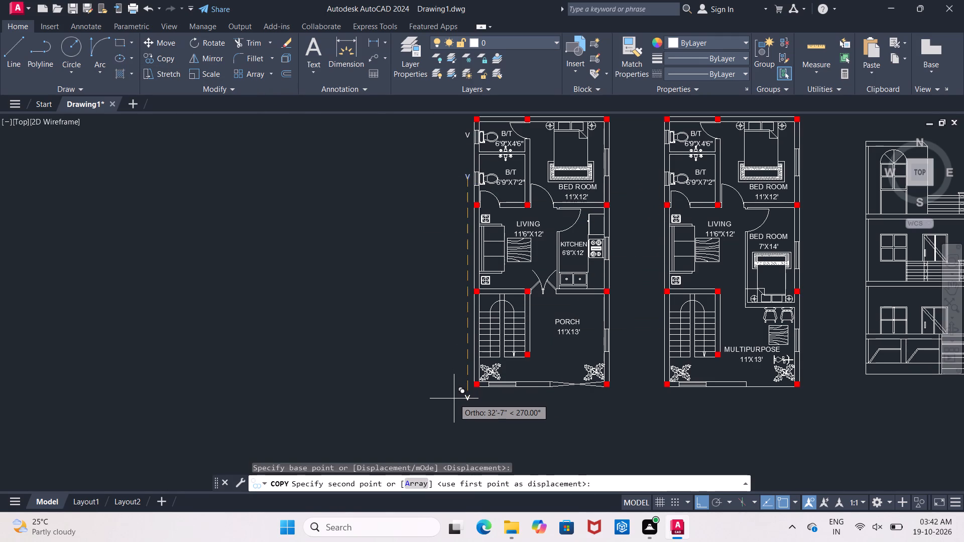
{"action": "left_click", "coordinate": [454, 398]}
{"action": "key", "text": "Escape"}
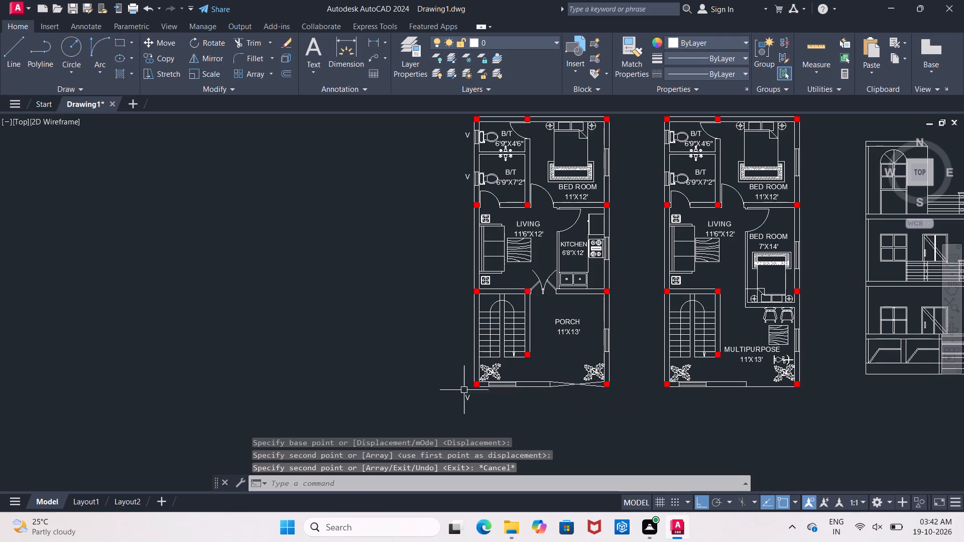
Move the newly copied V label to the right and slightly up, centred beneath the ground floor plan's front wall window.
{"action": "scroll", "coordinate": [481, 421], "scroll_direction": "up", "scroll_amount": 3}
{"action": "left_click", "coordinate": [424, 333]}
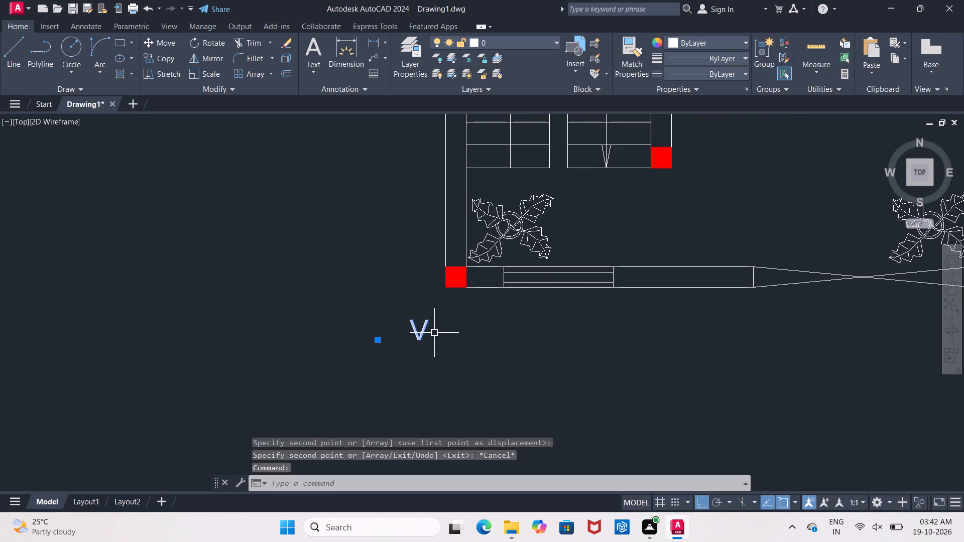
{"action": "left_click", "coordinate": [169, 48]}
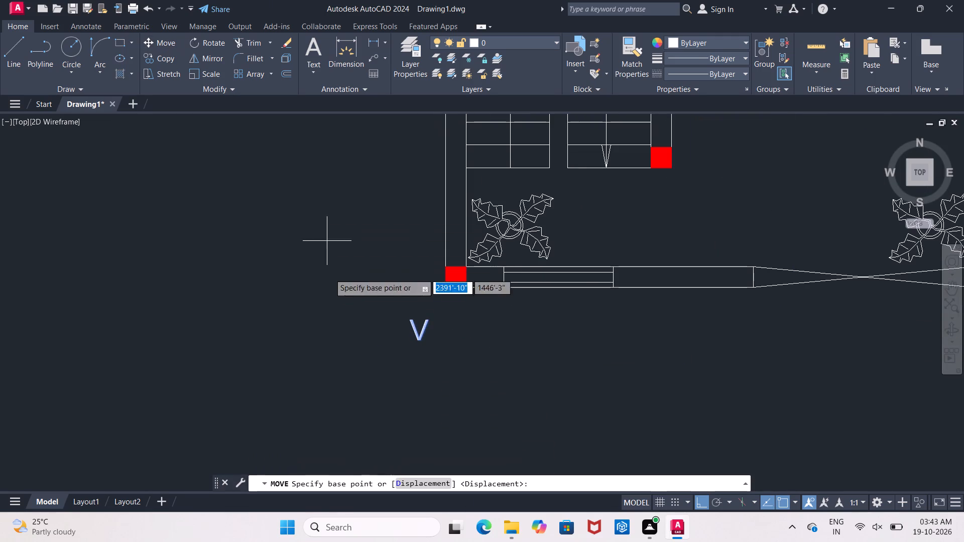
{"action": "left_click", "coordinate": [414, 337]}
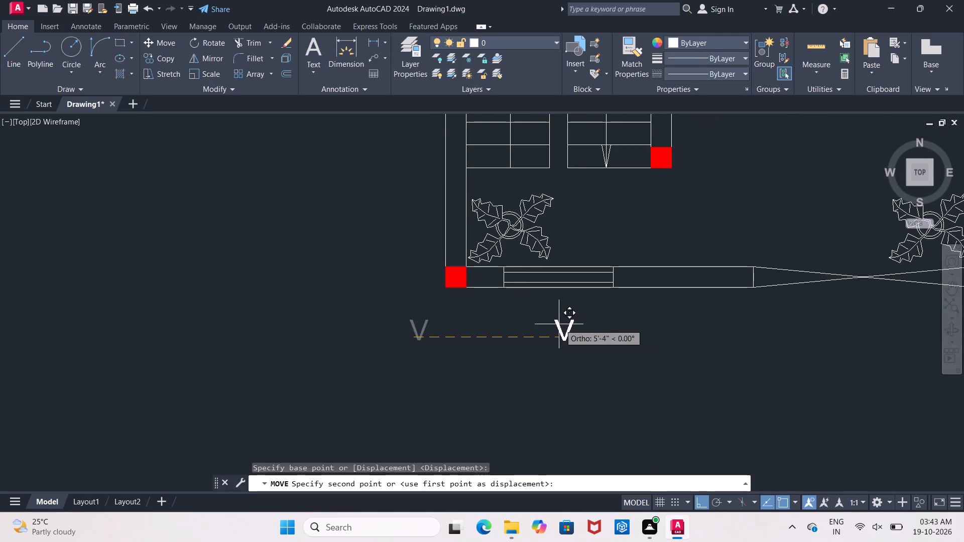
{"action": "left_click", "coordinate": [547, 320]}
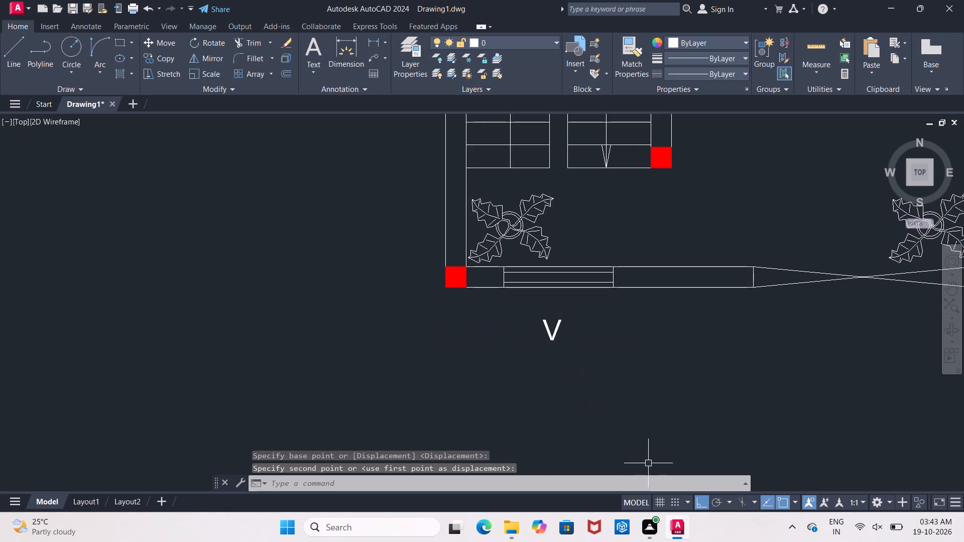
{"action": "left_click", "coordinate": [557, 331]}
{"action": "left_click", "coordinate": [171, 45]}
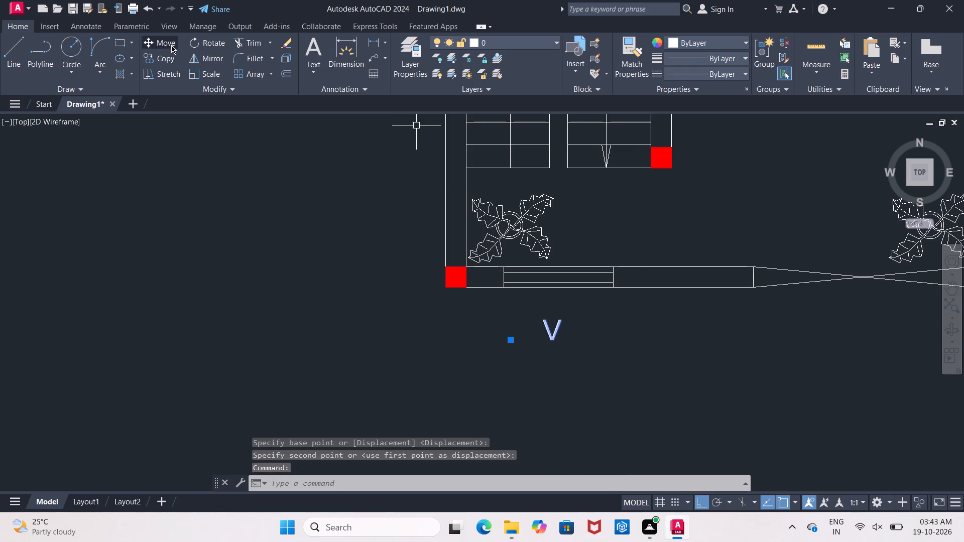
{"action": "left_click", "coordinate": [553, 340]}
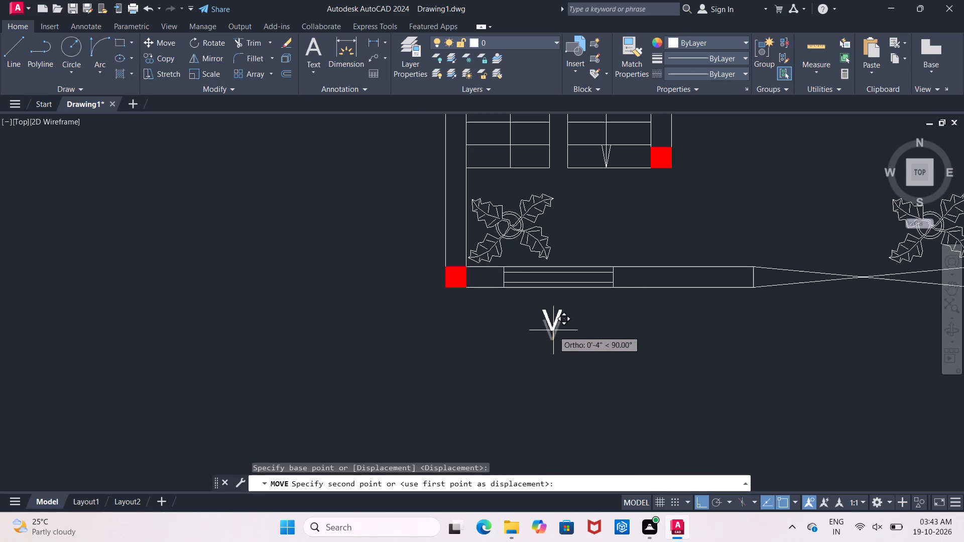
{"action": "left_click", "coordinate": [553, 324]}
Change the V label beneath the ground floor plan's front window to read W.
{"action": "left_click", "coordinate": [551, 318]}
{"action": "left_click", "coordinate": [552, 323]}
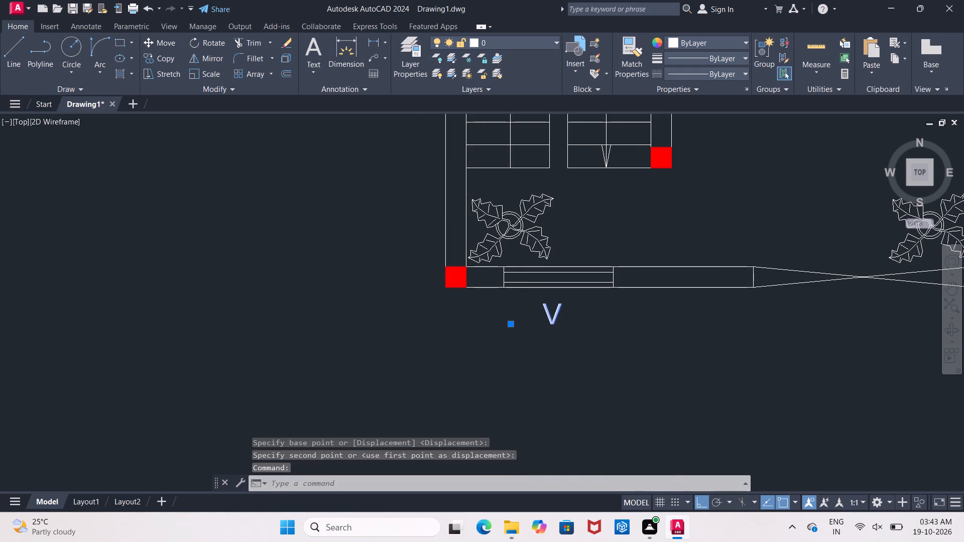
{"action": "right_click", "coordinate": [552, 323]}
{"action": "left_click", "coordinate": [579, 221]}
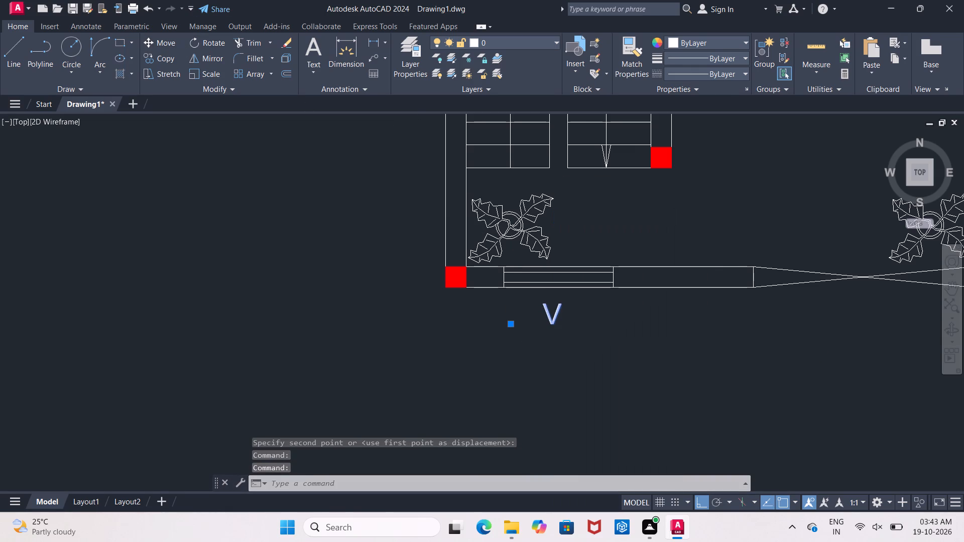
{"action": "left_click", "coordinate": [560, 322]}
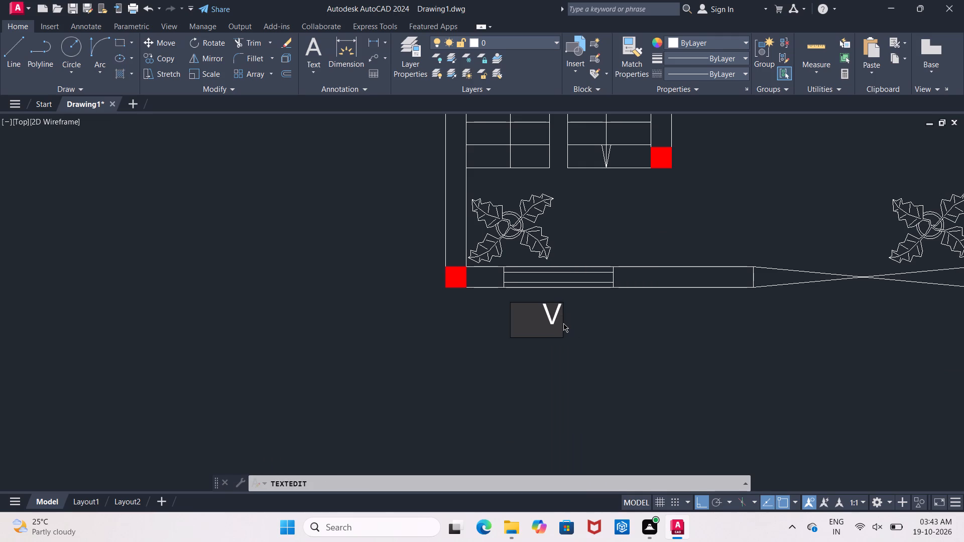
{"action": "key", "text": "BackSpace"}
{"action": "type", "text": "4'"}
{"action": "key", "text": "BackSpace"}
{"action": "key", "text": "BackSpace"}
{"action": "key", "text": "w"}
{"action": "left_click", "coordinate": [616, 354]}
{"action": "scroll", "coordinate": [612, 348], "scroll_direction": "down", "scroll_amount": 1}
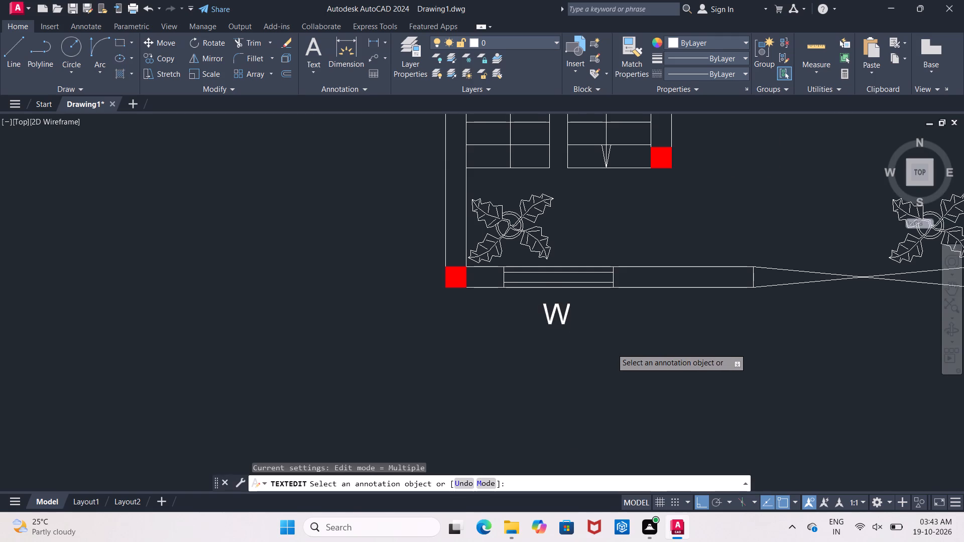
{"action": "middle_click_drag", "start_coordinate": [610, 347], "coordinate": [473, 322]}
{"action": "left_click", "coordinate": [439, 302]}
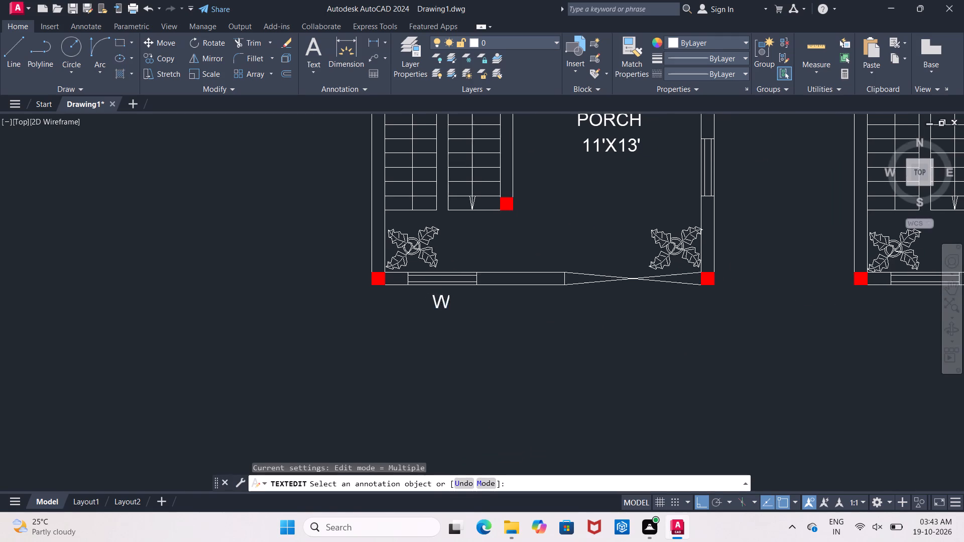
{"action": "key", "text": "Escape"}
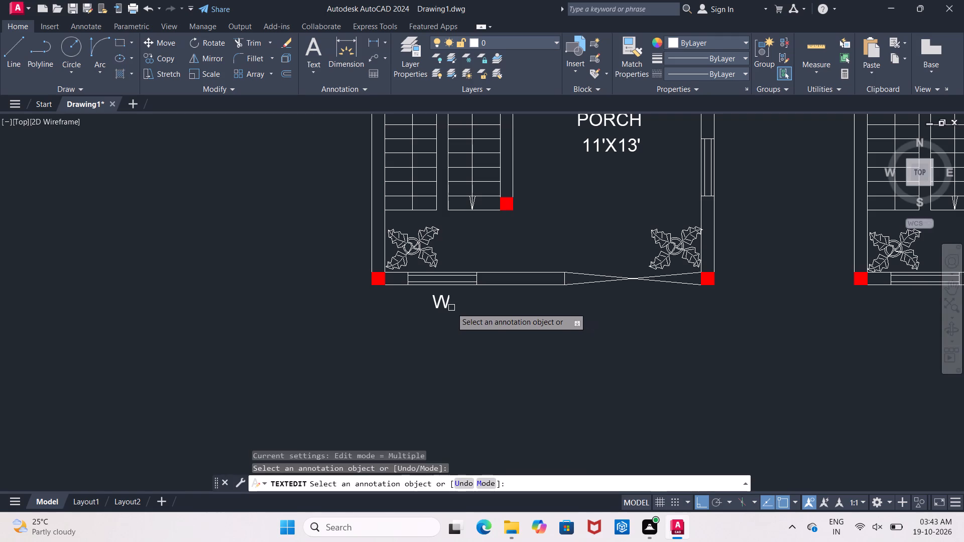
{"action": "key", "text": "Escape"}
Copy the W label about 10'-11 1/2" to the right, beneath the crossed gate opening of the ground floor plan.
{"action": "left_click", "coordinate": [443, 306]}
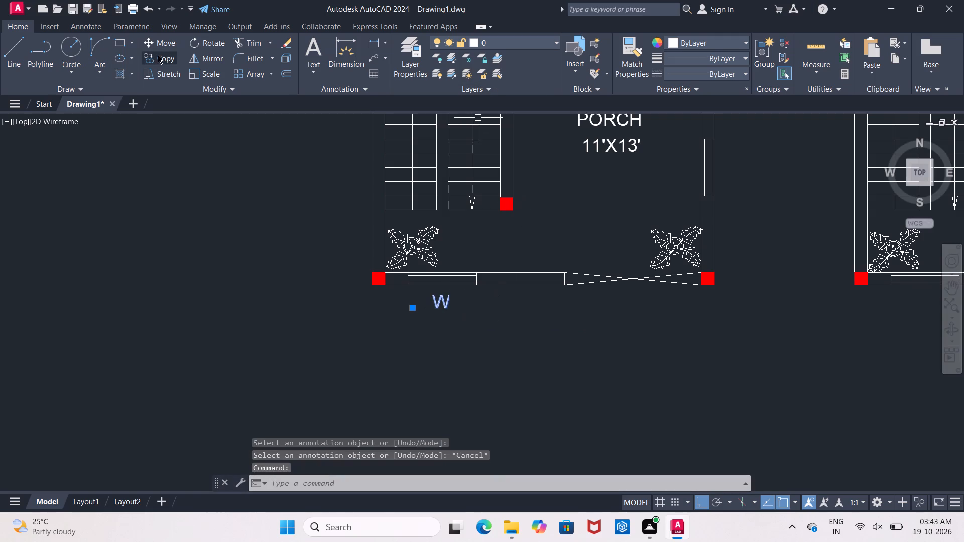
{"action": "left_click", "coordinate": [160, 59]}
{"action": "left_click_drag", "start_coordinate": [440, 306], "coordinate": [446, 309]}
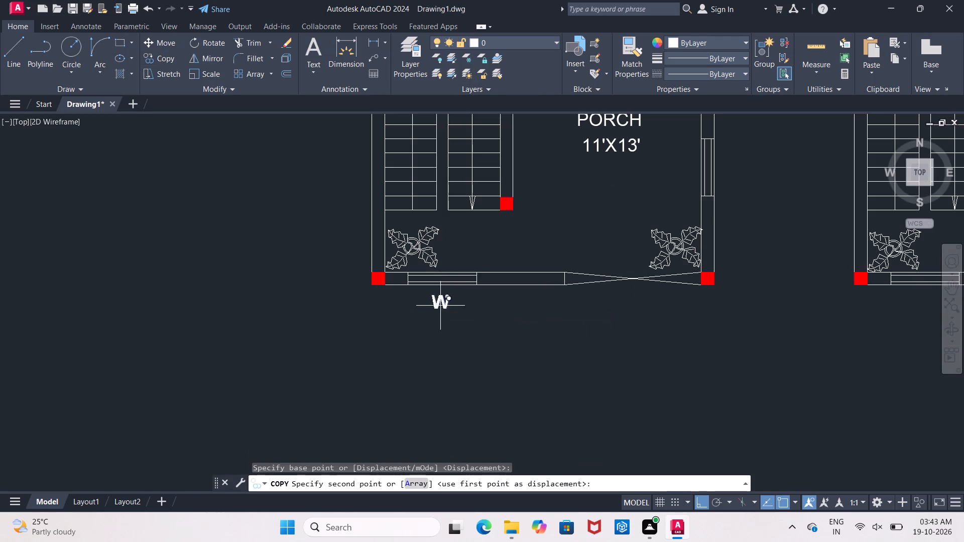
{"action": "left_click", "coordinate": [628, 302]}
{"action": "key", "text": "Escape"}
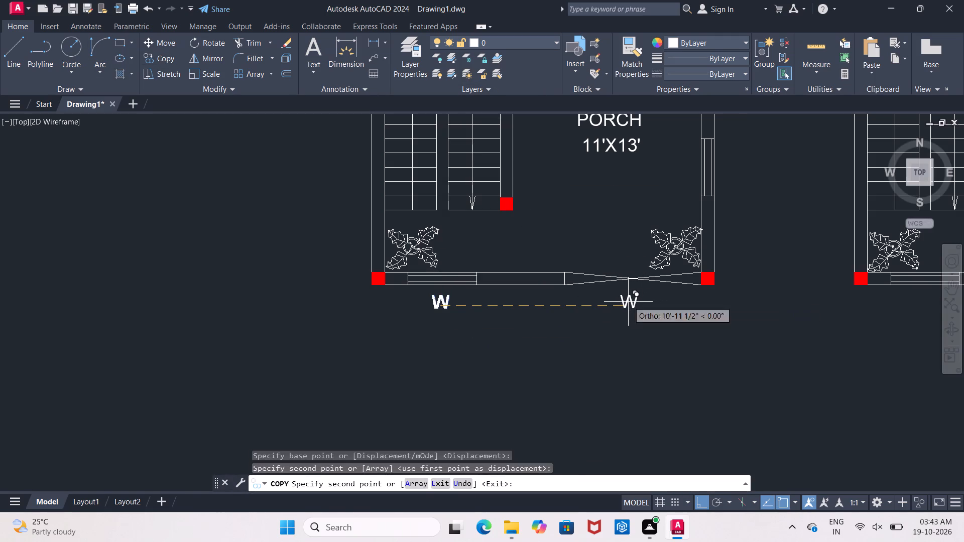
Change the copied W label beneath the ground floor plan's front opening to read GATE.
{"action": "double_click", "coordinate": [629, 302]}
{"action": "left_click", "coordinate": [630, 302]}
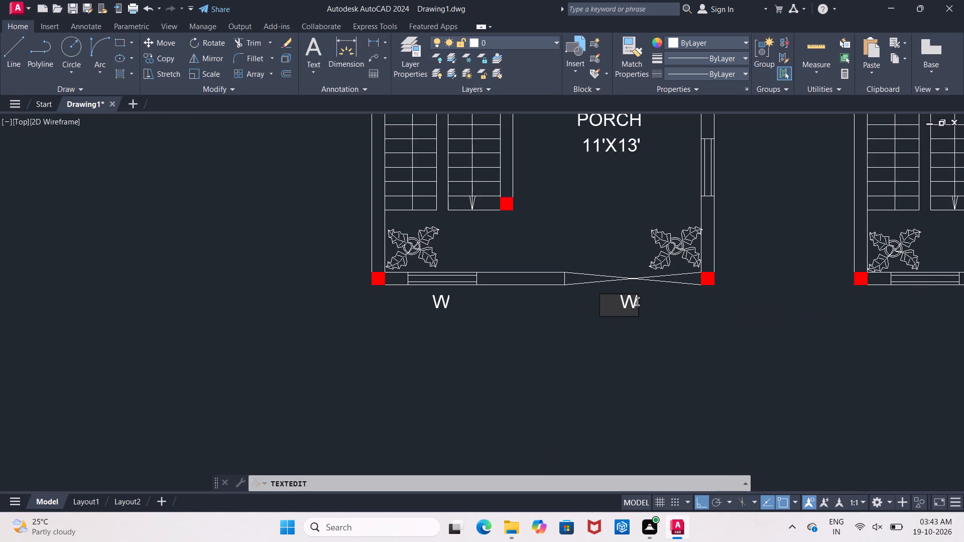
{"action": "left_click", "coordinate": [637, 302]}
{"action": "key", "text": "BackSpace"}
{"action": "key", "text": "BackSpace"}
{"action": "key", "text": "BackSpace"}
{"action": "key", "text": "BackSpace"}
{"action": "key", "text": "BackSpace"}
{"action": "type", "text": "GATE"}
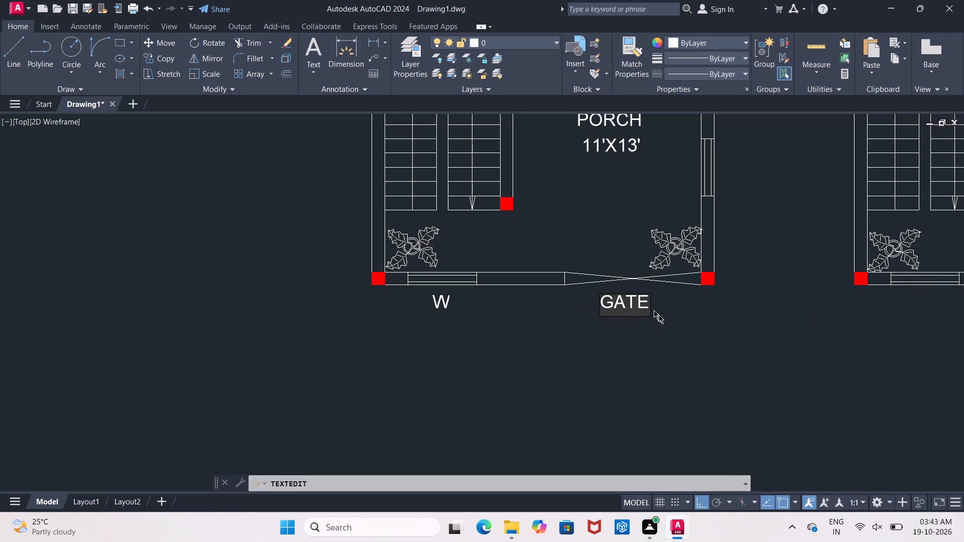
{"action": "left_click", "coordinate": [668, 325]}
{"action": "key", "text": "Escape"}
Move the GATE label slightly to the right, centred beneath the crossed gate opening of the ground floor plan.
{"action": "left_click_drag", "start_coordinate": [633, 304], "coordinate": [634, 311]}
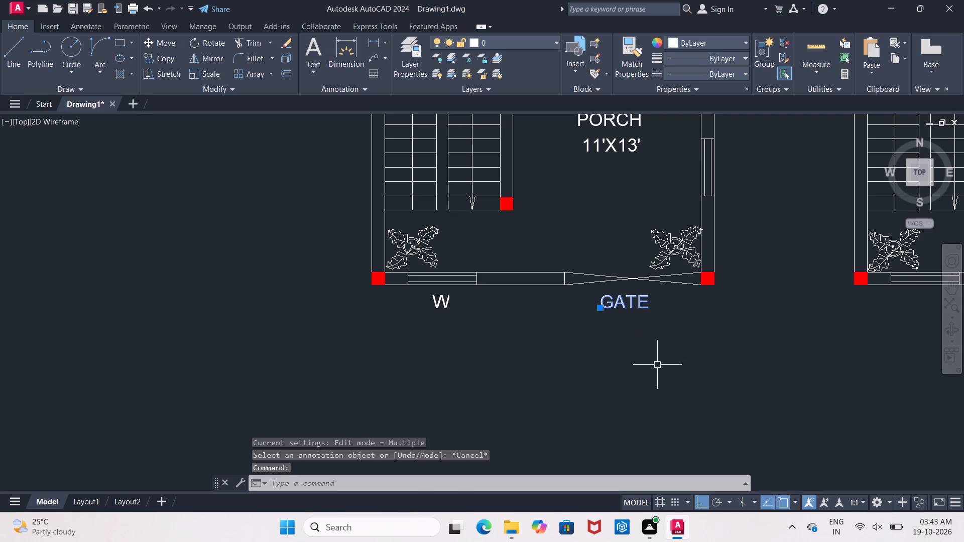
{"action": "left_click", "coordinate": [174, 40]}
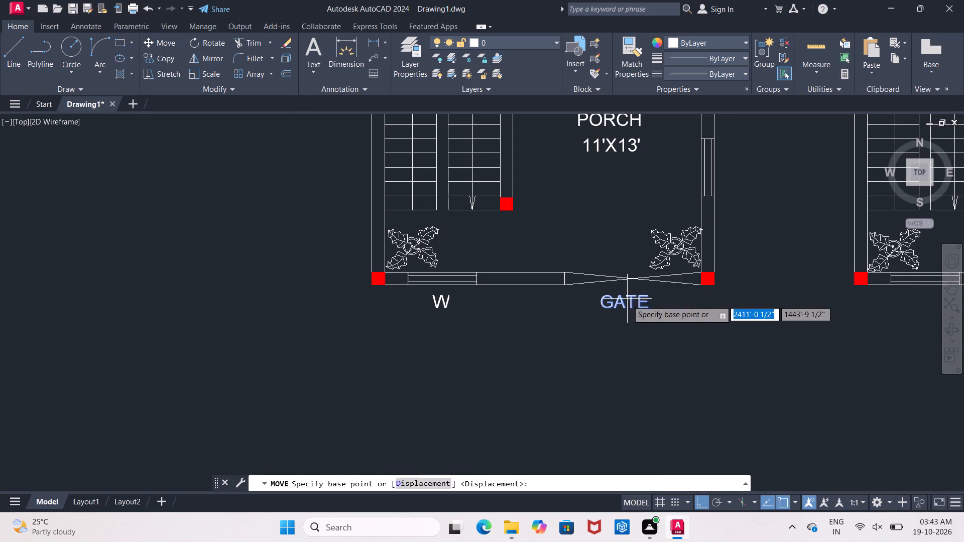
{"action": "left_click", "coordinate": [627, 306]}
{"action": "left_click", "coordinate": [638, 308]}
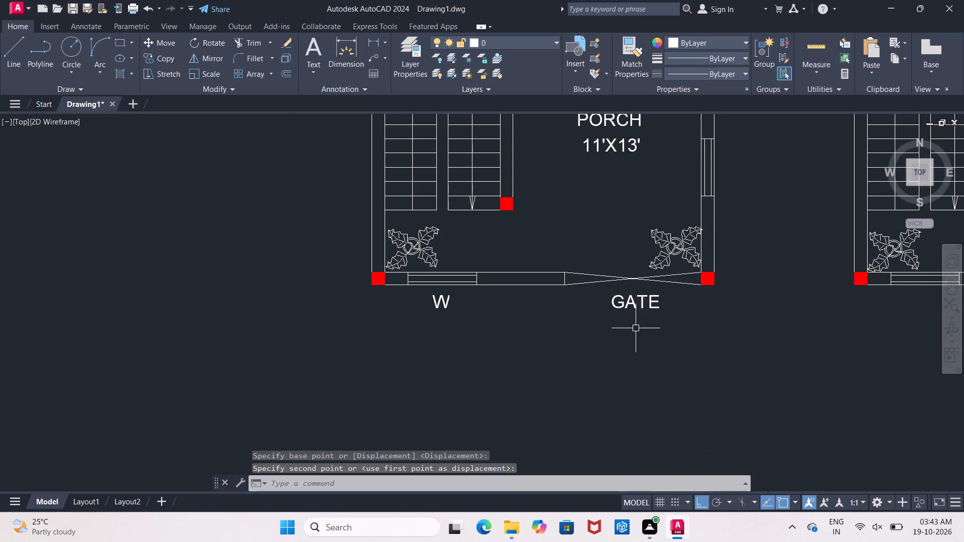
Copy the front window's W label about 16'-11" to the right, just beyond the ground floor plan's front right corner column.
{"action": "left_click", "coordinate": [434, 303]}
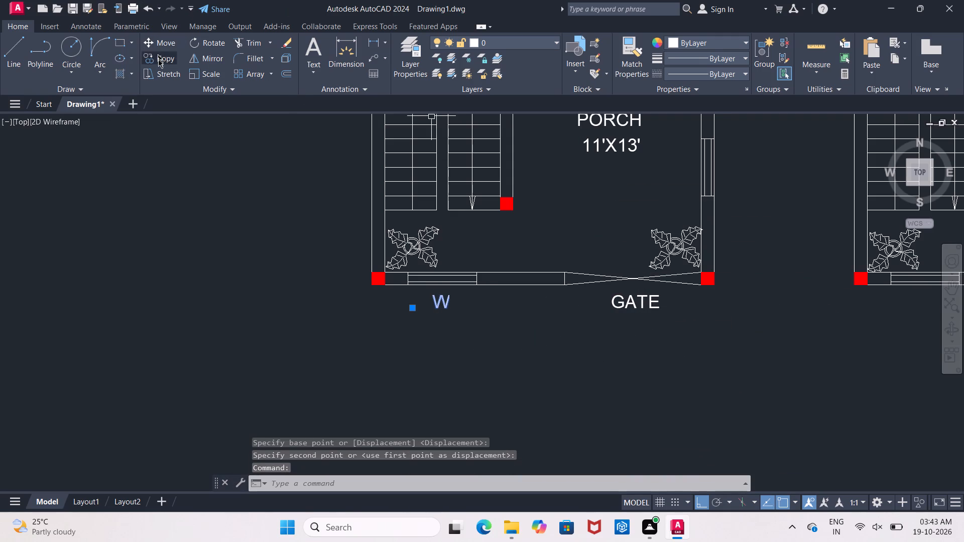
{"action": "left_click", "coordinate": [159, 60]}
{"action": "left_click_drag", "start_coordinate": [439, 305], "coordinate": [450, 323]}
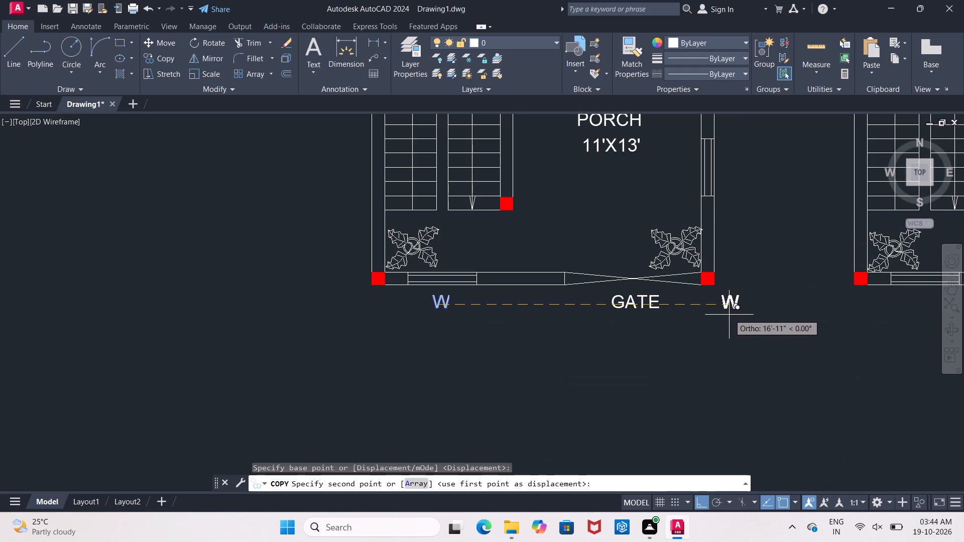
{"action": "left_click", "coordinate": [731, 315]}
{"action": "key", "text": "Escape"}
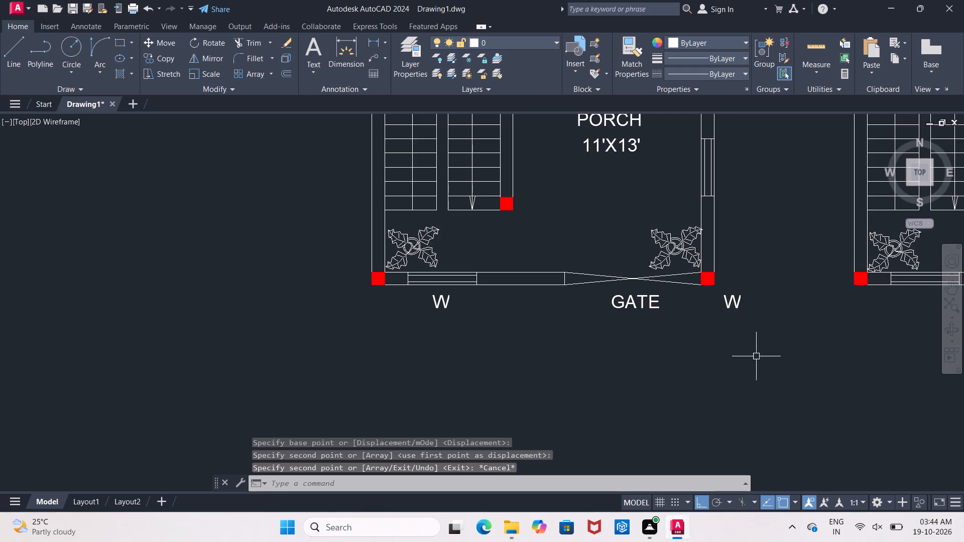
Copy the corner W label straight up beside the porch, kitchen and bedroom windows on the ground floor plan's right wall.
{"action": "left_click_drag", "start_coordinate": [735, 307], "coordinate": [737, 320]}
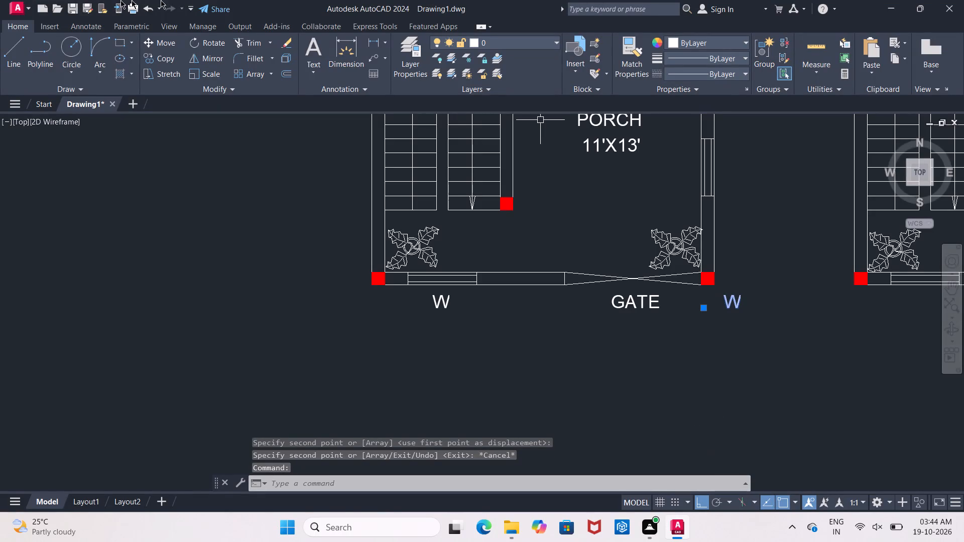
{"action": "left_click_drag", "start_coordinate": [155, 55], "coordinate": [174, 69]}
{"action": "key", "text": "Escape"}
{"action": "left_click", "coordinate": [726, 303]}
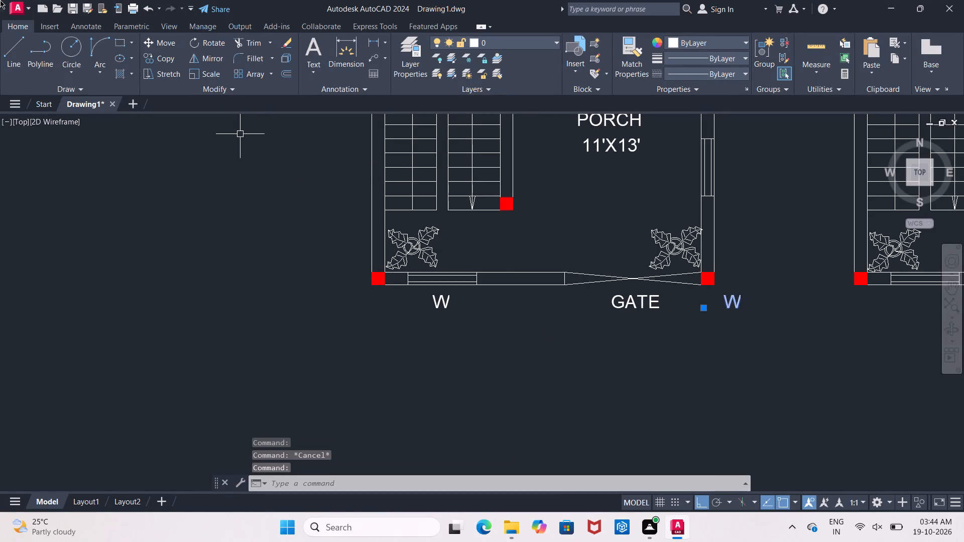
{"action": "left_click_drag", "start_coordinate": [147, 58], "coordinate": [160, 69]}
{"action": "left_click", "coordinate": [735, 302]}
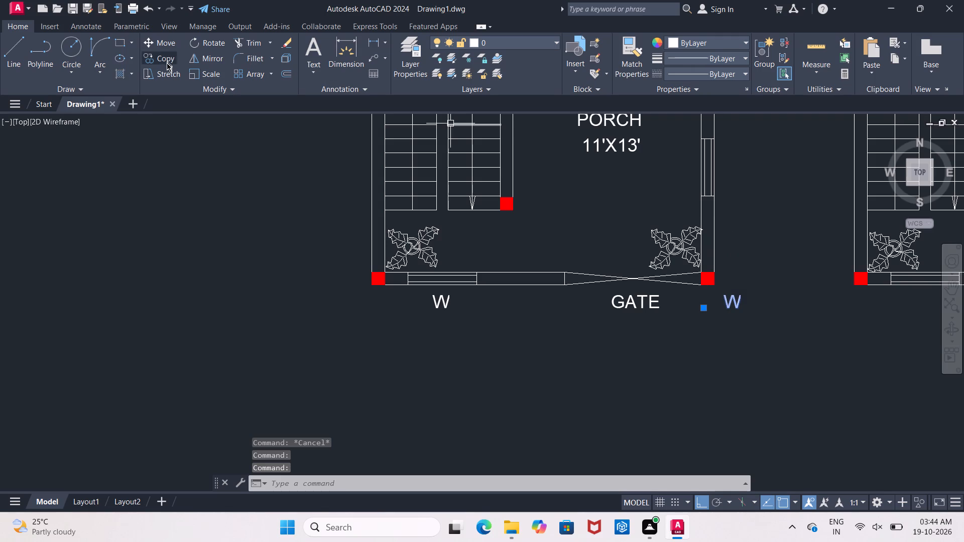
{"action": "left_click_drag", "start_coordinate": [167, 63], "coordinate": [174, 64]}
{"action": "left_click", "coordinate": [733, 297]}
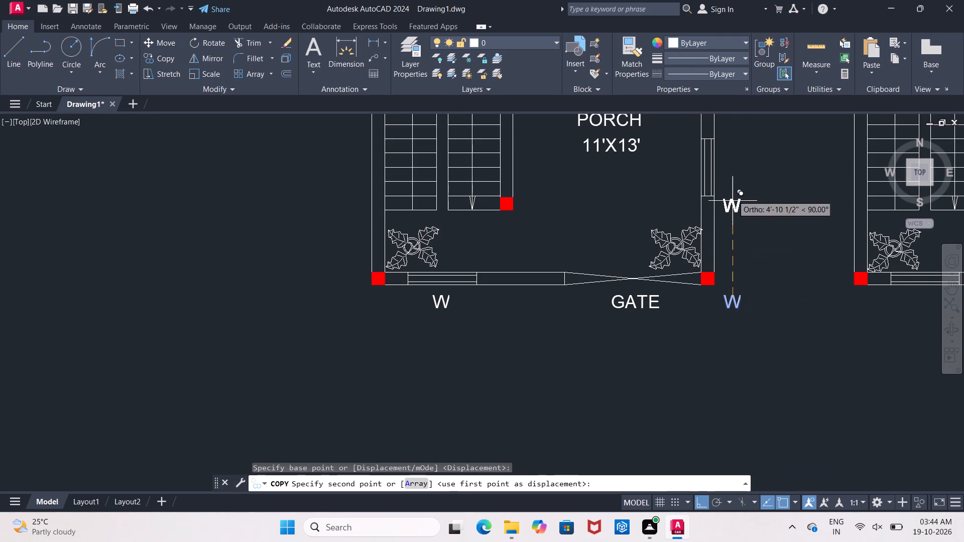
{"action": "left_click", "coordinate": [731, 167]}
{"action": "middle_click_drag", "start_coordinate": [733, 175], "coordinate": [705, 350]}
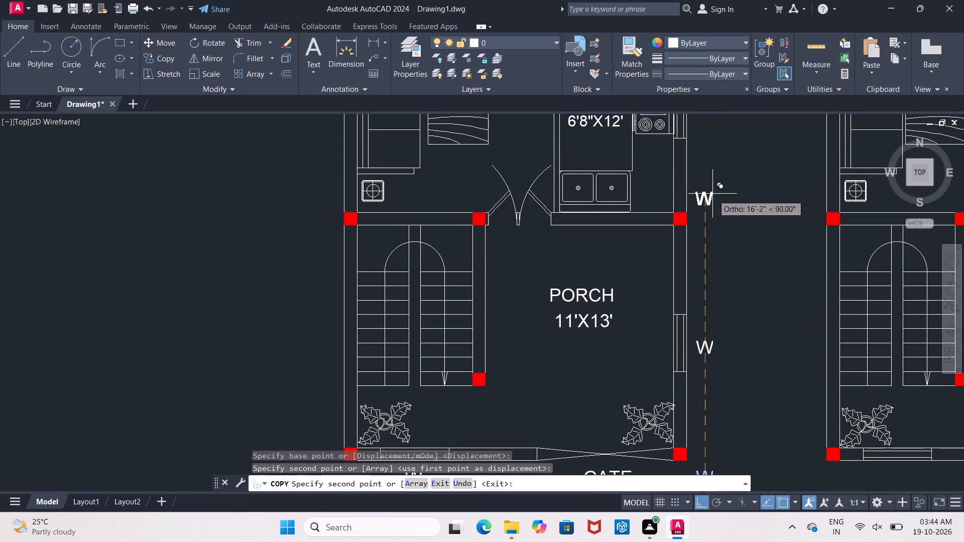
{"action": "middle_click_drag", "start_coordinate": [712, 193], "coordinate": [695, 302]}
{"action": "left_click", "coordinate": [694, 220]}
{"action": "middle_click_drag", "start_coordinate": [701, 187], "coordinate": [674, 315]}
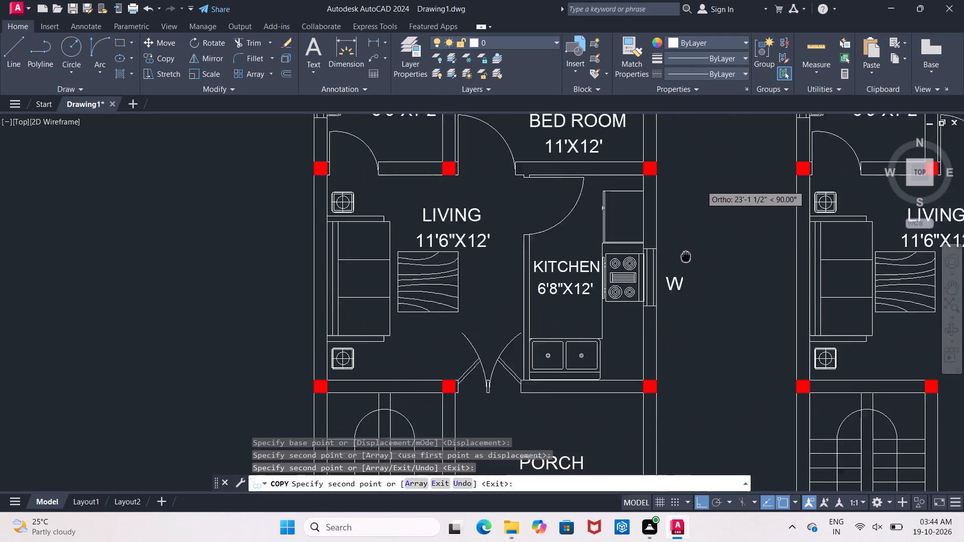
{"action": "middle_click_drag", "start_coordinate": [674, 315], "coordinate": [661, 395]}
{"action": "left_click", "coordinate": [644, 214]}
{"action": "middle_click_drag", "start_coordinate": [647, 200], "coordinate": [640, 230]}
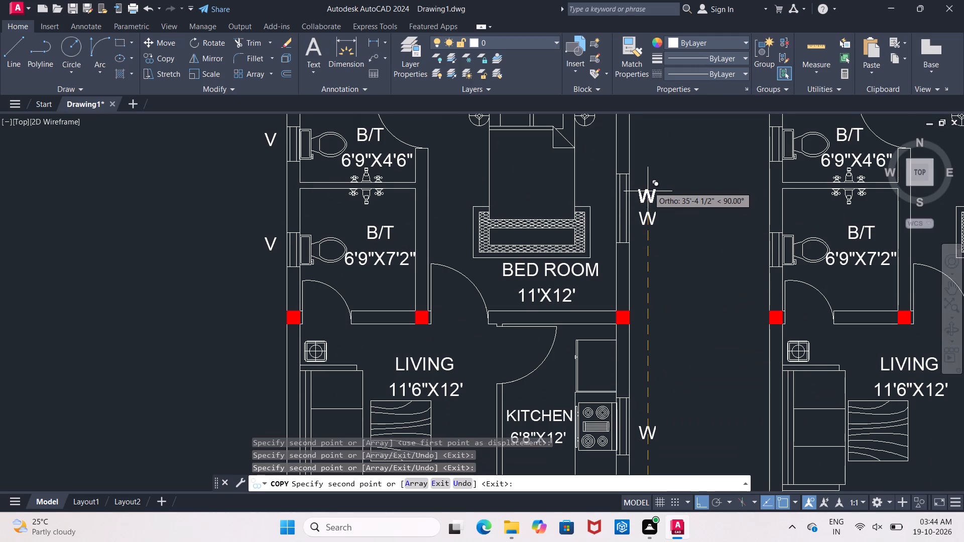
{"action": "middle_click_drag", "start_coordinate": [640, 230], "coordinate": [622, 344]}
{"action": "key", "text": "Escape"}
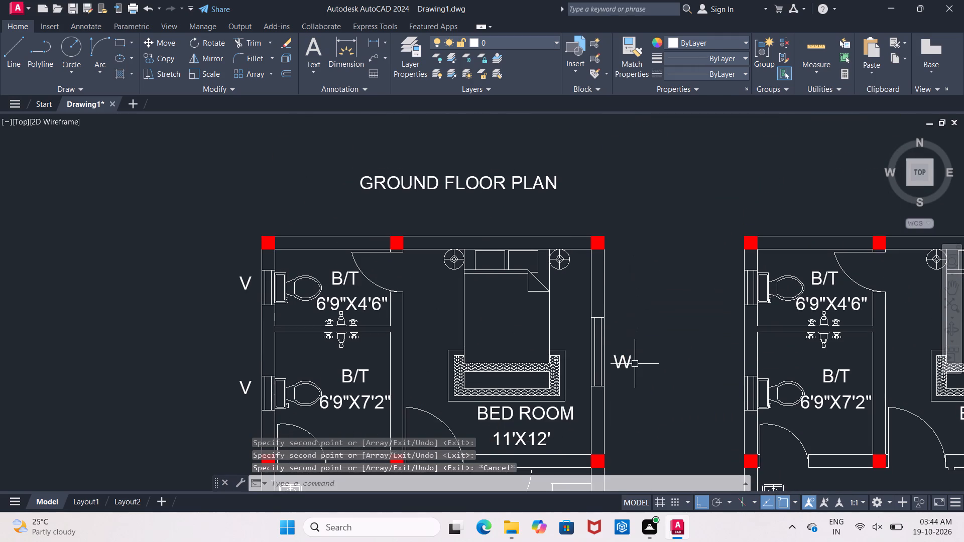
{"action": "left_click", "coordinate": [630, 365]}
{"action": "scroll", "coordinate": [647, 335], "scroll_direction": "down", "scroll_amount": 3}
{"action": "key", "text": "Escape"}
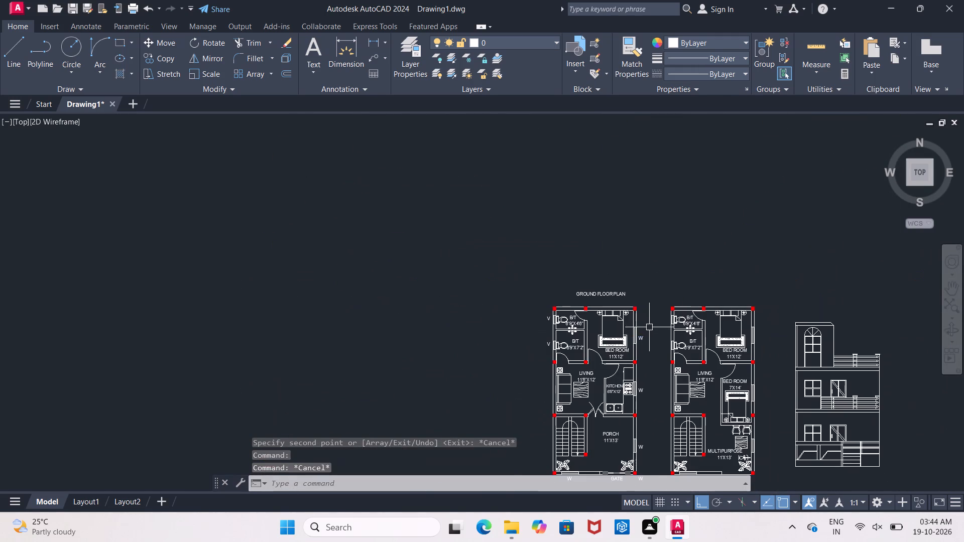
Copy the two V labels and the four window W labels about 28'-1 1/2" right to the matching openings of the second floor plan.
{"action": "middle_click_drag", "start_coordinate": [650, 350], "coordinate": [605, 242]}
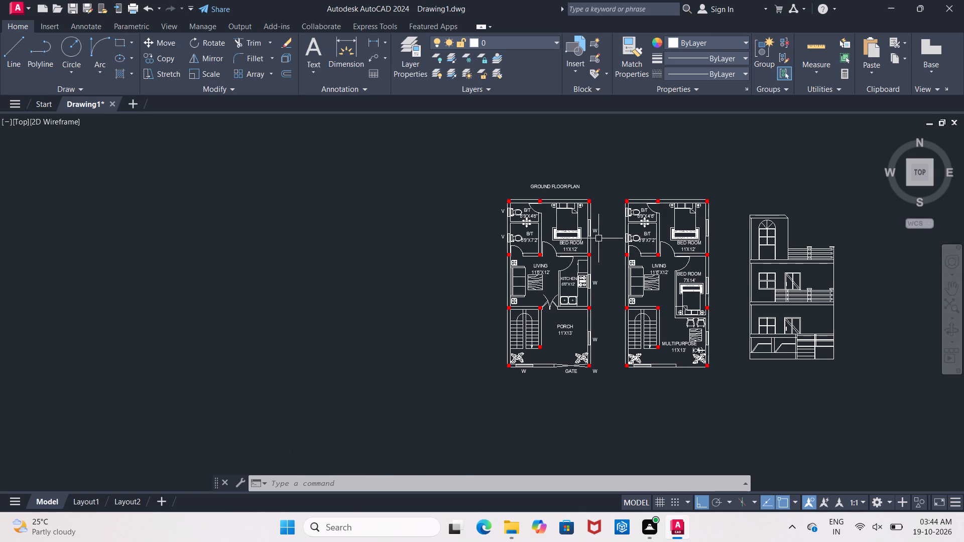
{"action": "scroll", "coordinate": [590, 242], "scroll_direction": "up", "scroll_amount": 2}
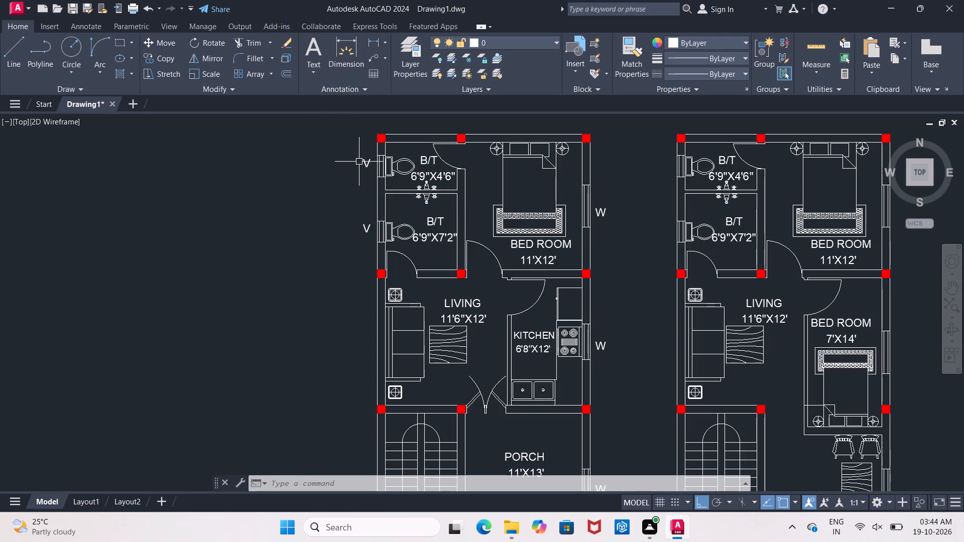
{"action": "left_click", "coordinate": [362, 162]}
{"action": "left_click", "coordinate": [365, 227]}
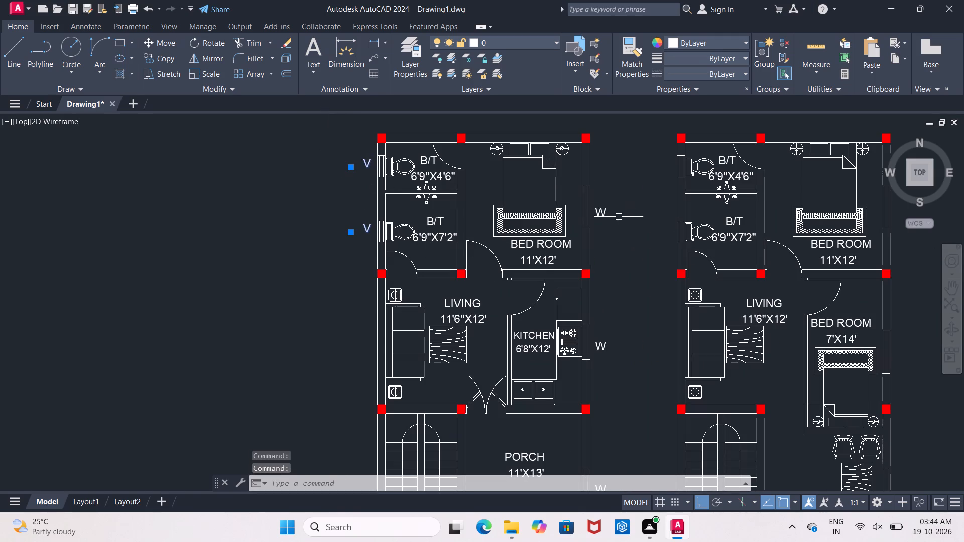
{"action": "left_click", "coordinate": [605, 214]}
{"action": "left_click", "coordinate": [602, 345]}
{"action": "middle_click_drag", "start_coordinate": [638, 401], "coordinate": [625, 184]}
{"action": "scroll", "coordinate": [633, 240], "scroll_direction": "up", "scroll_amount": 1}
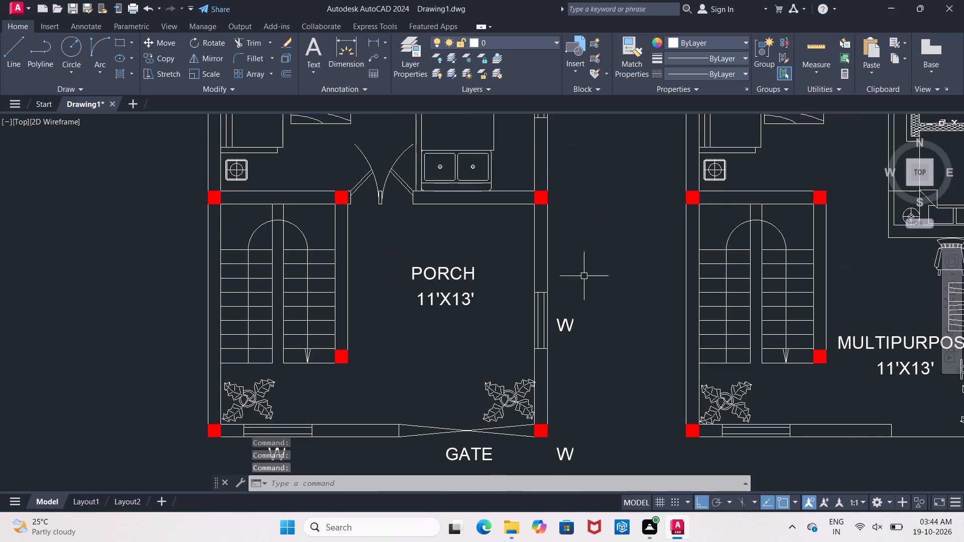
{"action": "left_click", "coordinate": [572, 326]}
{"action": "middle_click_drag", "start_coordinate": [636, 341], "coordinate": [662, 199]}
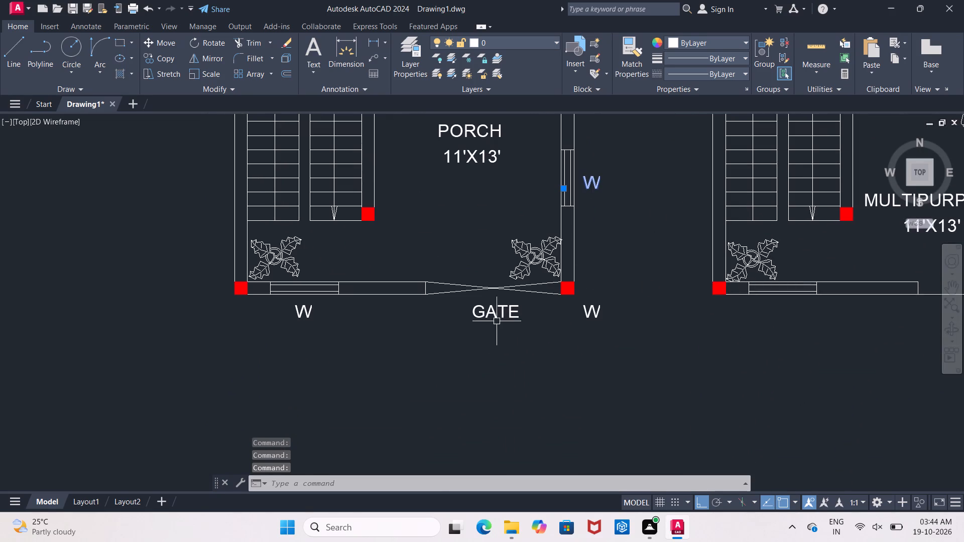
{"action": "left_click", "coordinate": [308, 315]}
{"action": "scroll", "coordinate": [355, 332], "scroll_direction": "down", "scroll_amount": 1}
{"action": "middle_click_drag", "start_coordinate": [355, 332], "coordinate": [402, 414]}
{"action": "scroll", "coordinate": [366, 263], "scroll_direction": "down", "scroll_amount": 1}
{"action": "middle_click_drag", "start_coordinate": [370, 290], "coordinate": [381, 339]}
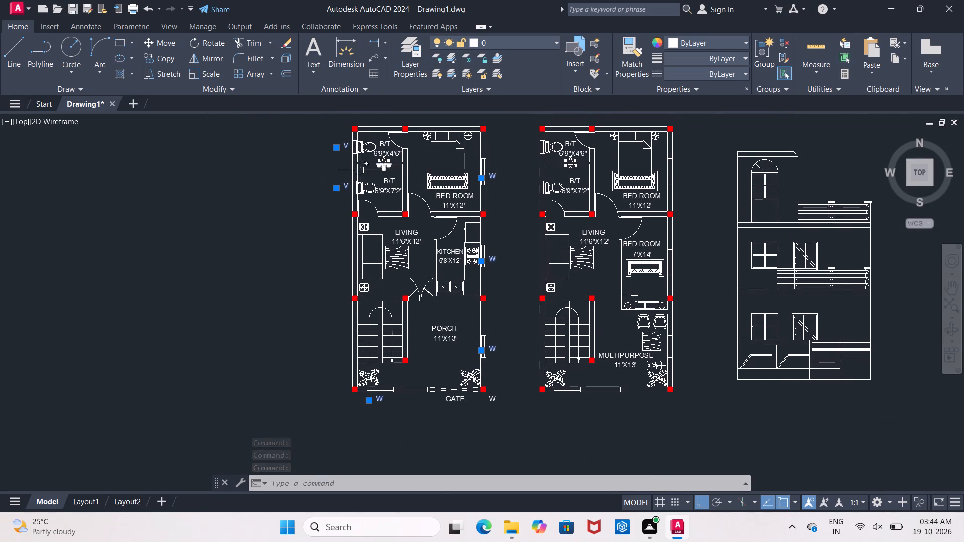
{"action": "left_click_drag", "start_coordinate": [153, 57], "coordinate": [157, 60]}
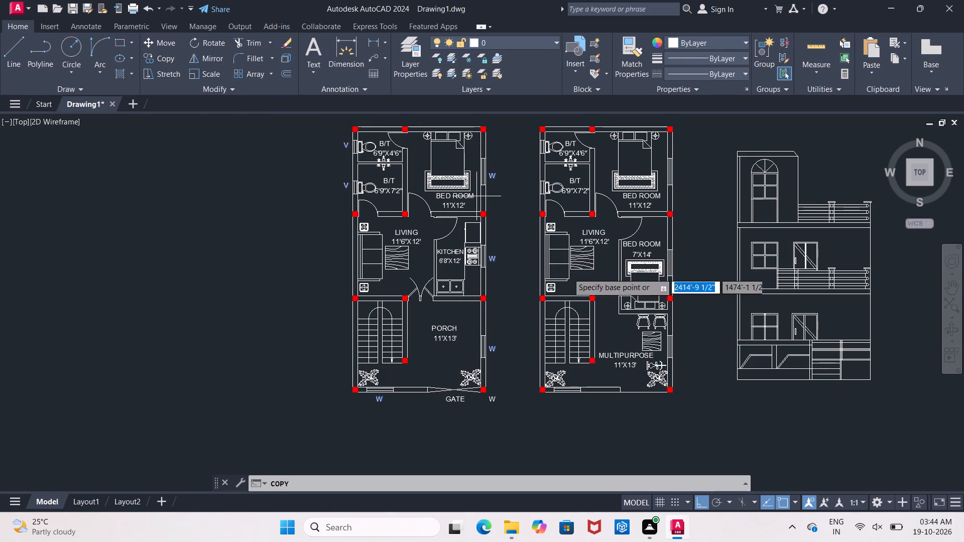
{"action": "left_click", "coordinate": [416, 225]}
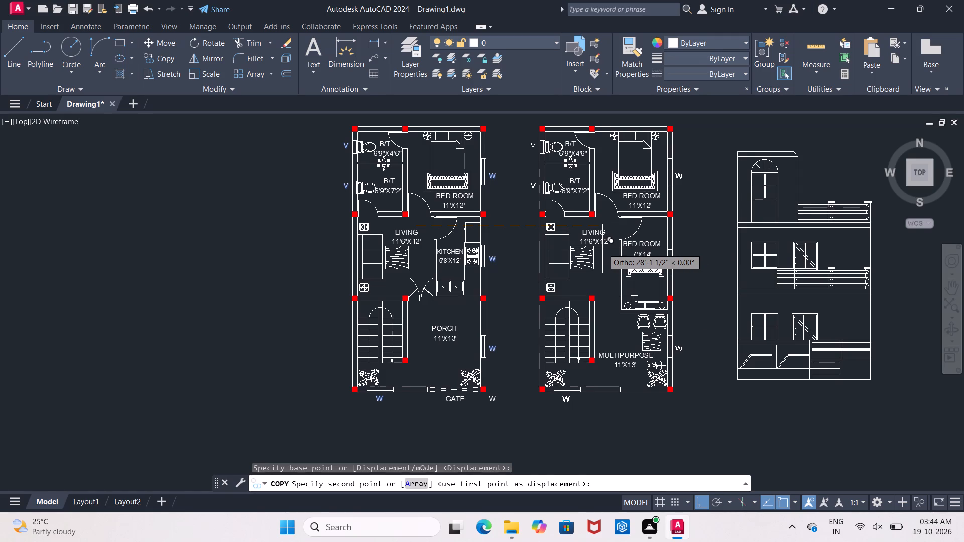
{"action": "left_click", "coordinate": [602, 248]}
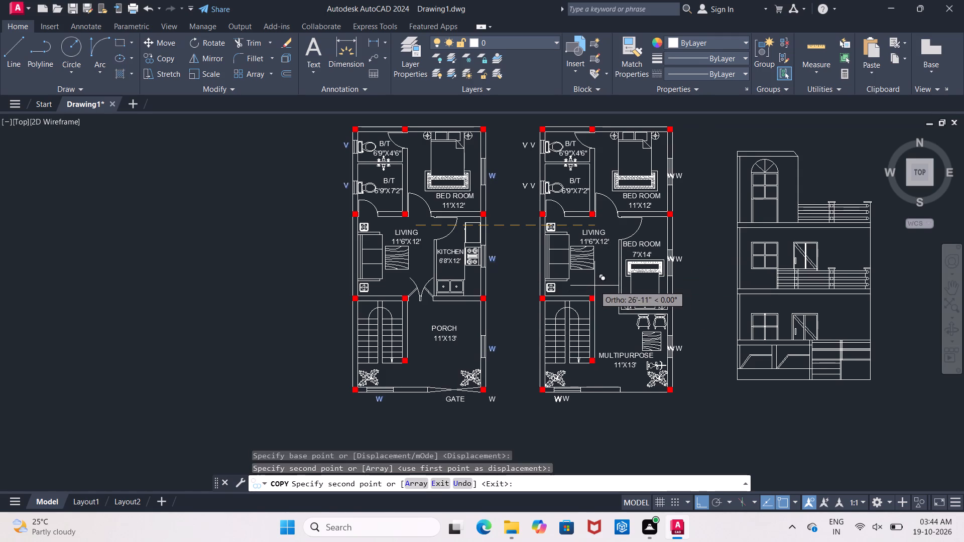
{"action": "key", "text": "Escape"}
Delete the spare W label beyond the ground floor plan's front right corner column.
{"action": "left_click", "coordinate": [492, 391]}
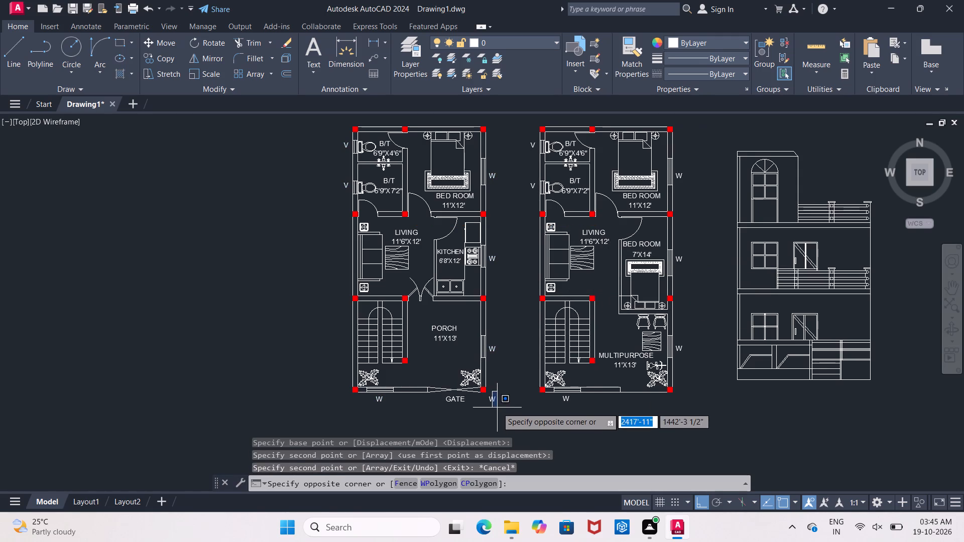
{"action": "left_click_drag", "start_coordinate": [498, 406], "coordinate": [503, 409]}
{"action": "left_click", "coordinate": [495, 399]}
{"action": "key", "text": "Delete"}
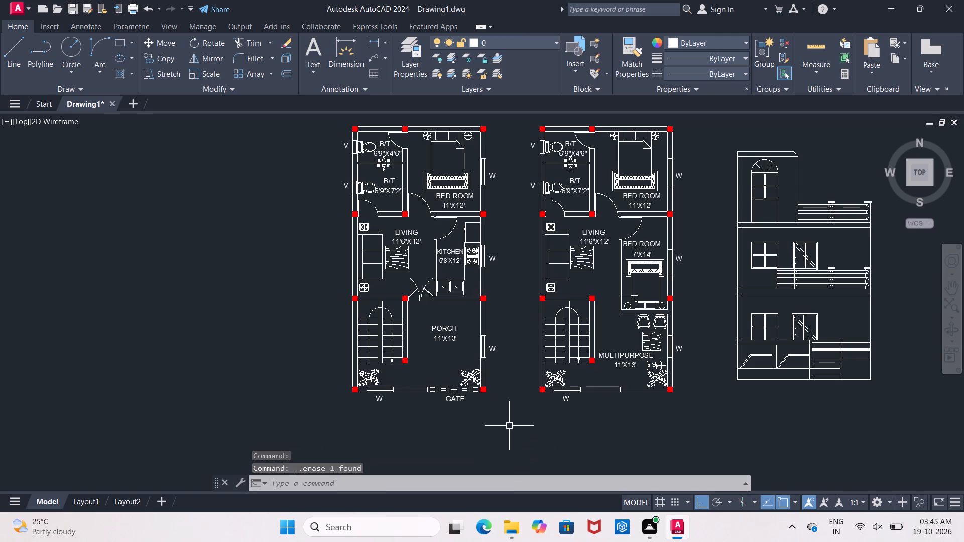
Move the GROUND FLOOR PLAN title slightly to the left, centred above its plan.
{"action": "middle_click_drag", "start_coordinate": [523, 394], "coordinate": [535, 495]}
{"action": "left_click", "coordinate": [436, 209]}
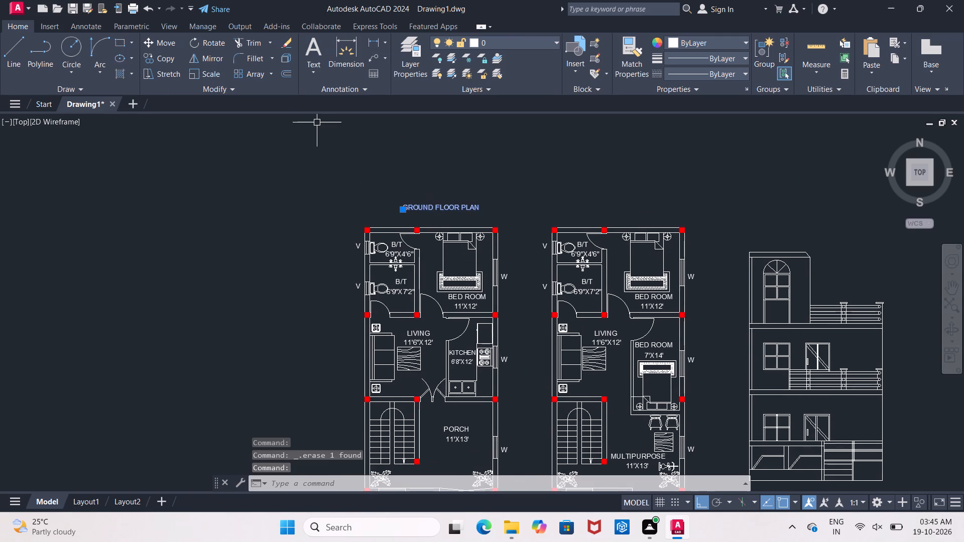
{"action": "left_click", "coordinate": [172, 43]}
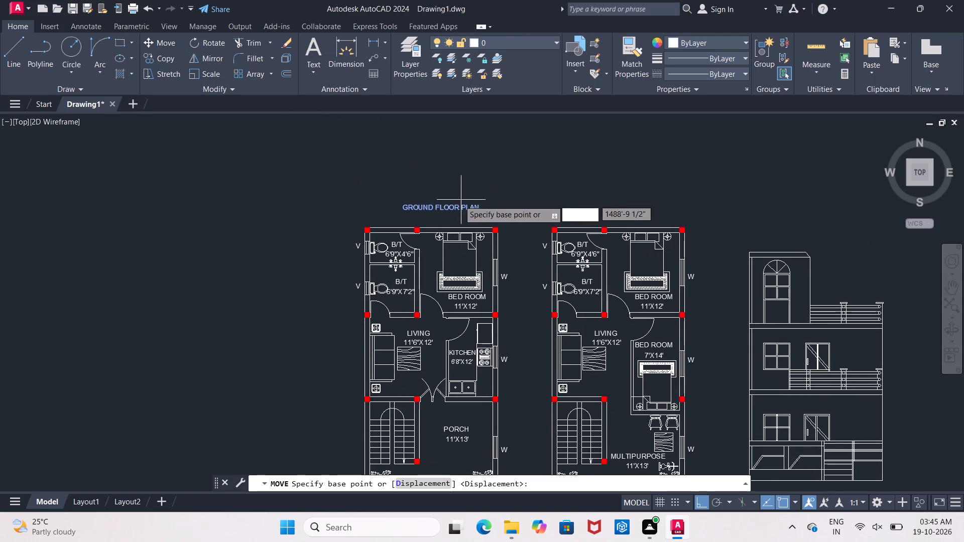
{"action": "left_click", "coordinate": [450, 207]}
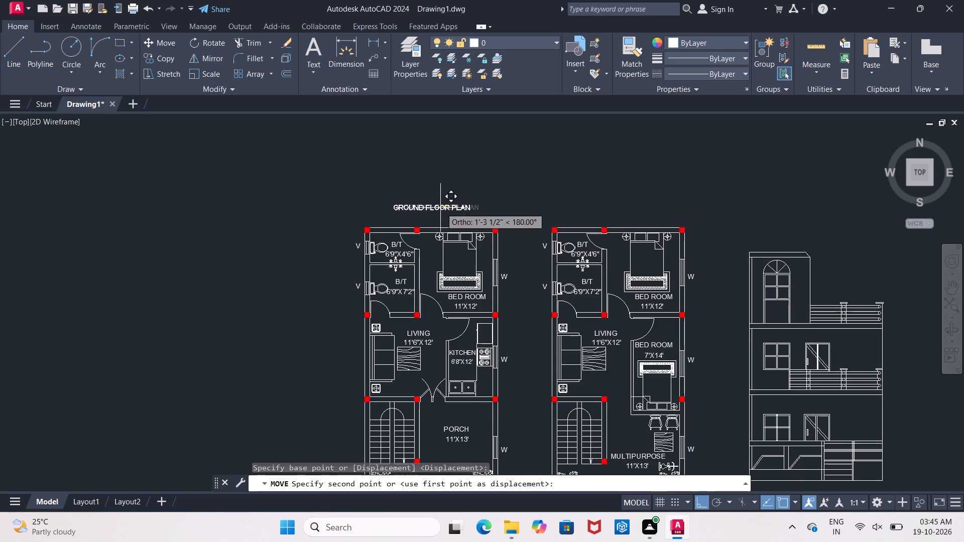
{"action": "left_click", "coordinate": [439, 208]}
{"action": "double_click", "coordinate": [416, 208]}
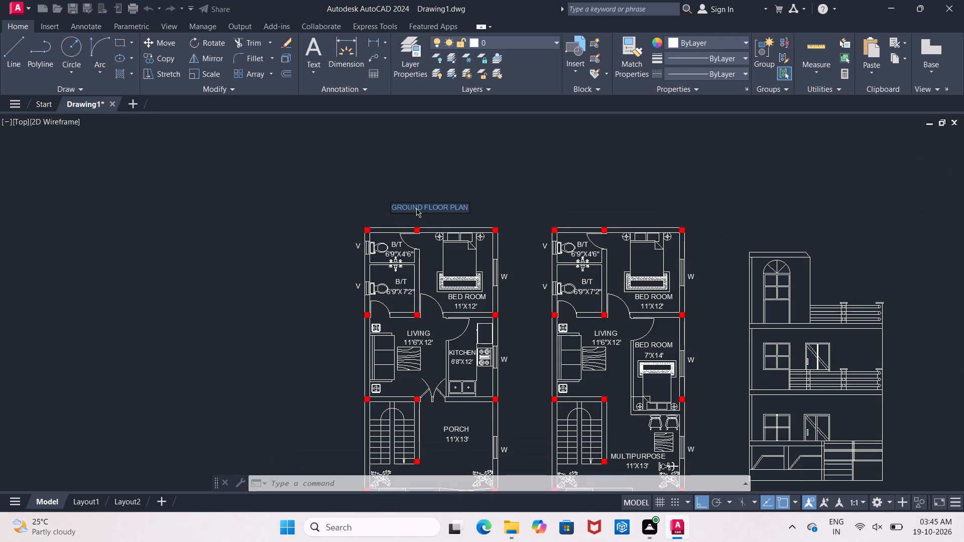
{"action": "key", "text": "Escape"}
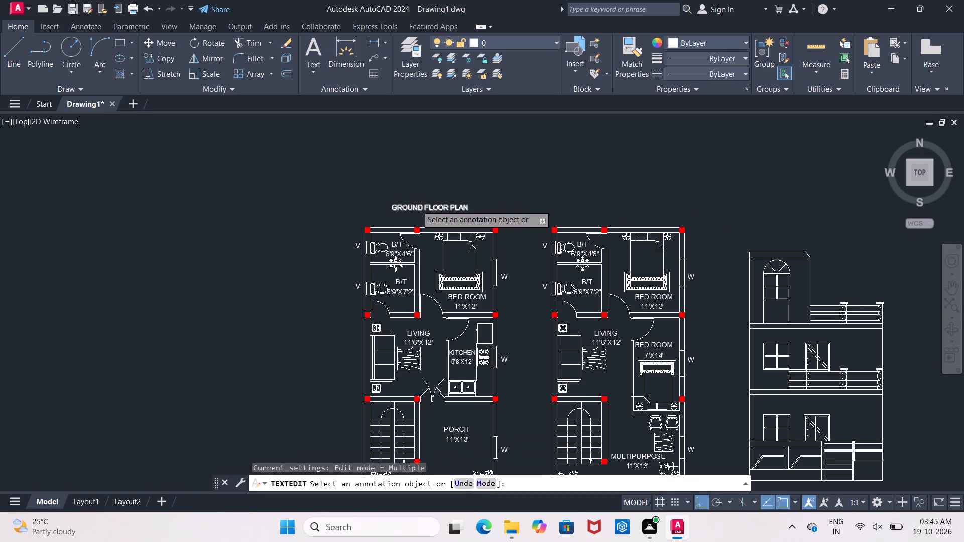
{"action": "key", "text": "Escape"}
Set the GROUND FLOOR PLAN title's text height to 1'5" in its properties.
{"action": "left_click", "coordinate": [417, 206]}
{"action": "right_click", "coordinate": [417, 206]}
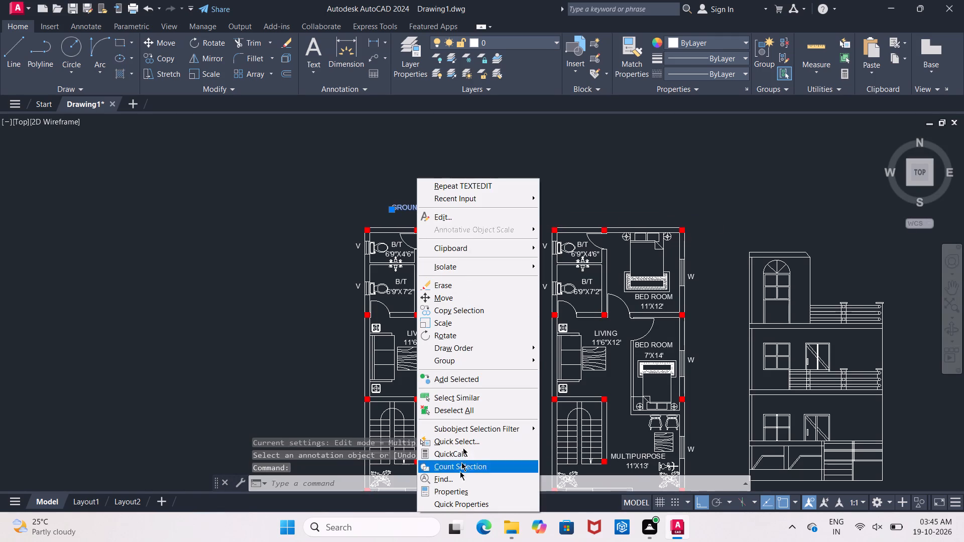
{"action": "left_click", "coordinate": [458, 490]}
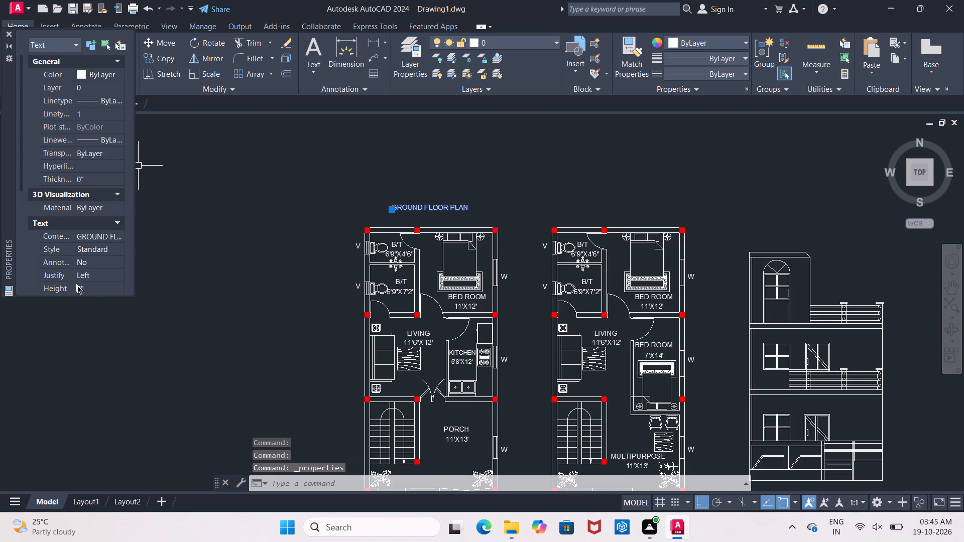
{"action": "left_click", "coordinate": [80, 289]}
{"action": "type", "text": "1'"}
{"action": "type", "text": "5\""}
{"action": "key", "text": "Return"}
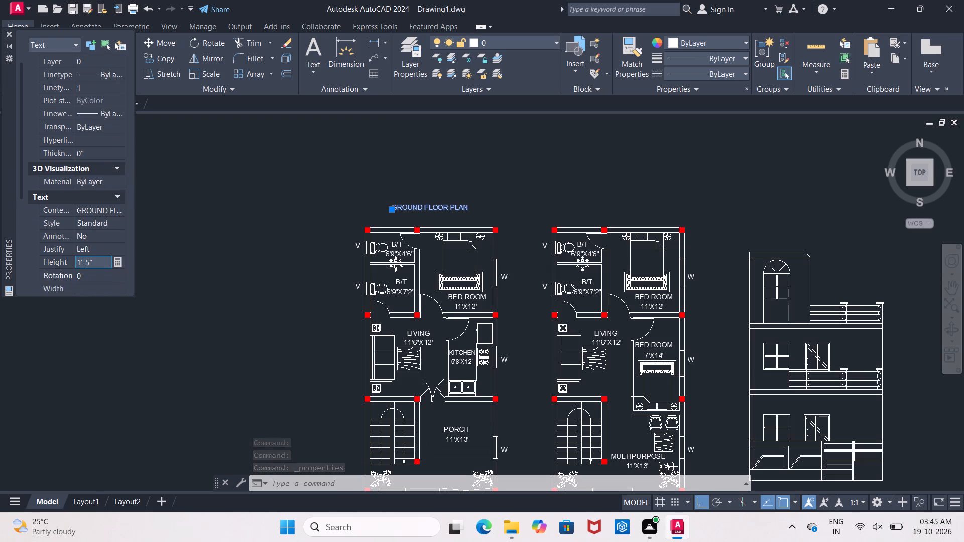
Apply the 1'5" text height to the GROUND FLOOR PLAN title and close its properties.
{"action": "left_click", "coordinate": [633, 169]}
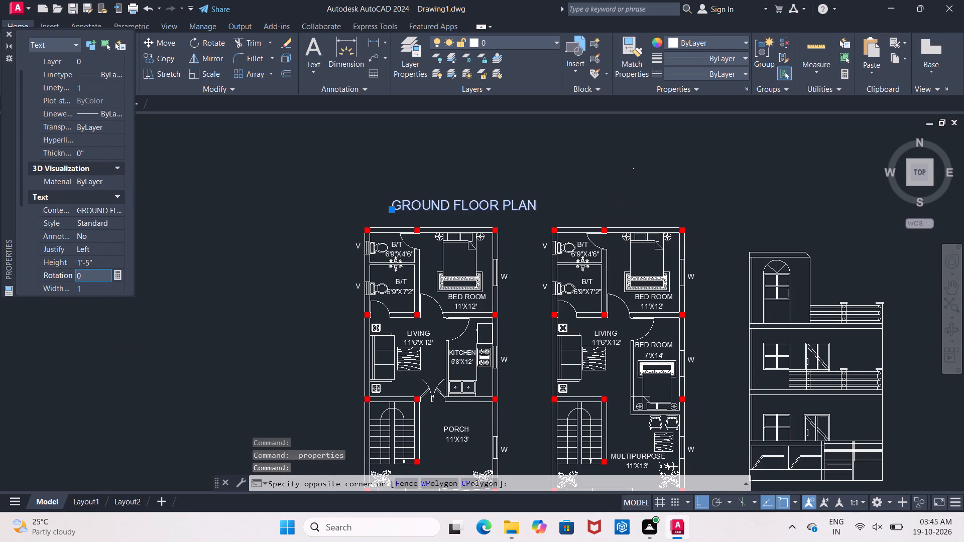
{"action": "key", "text": "Escape"}
{"action": "key", "text": "Escape"}
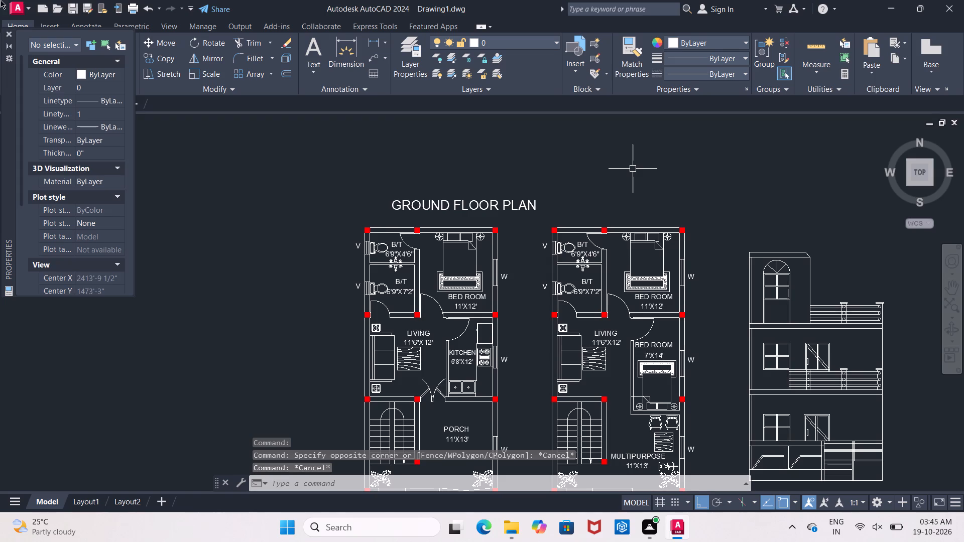
{"action": "left_click", "coordinate": [7, 33]}
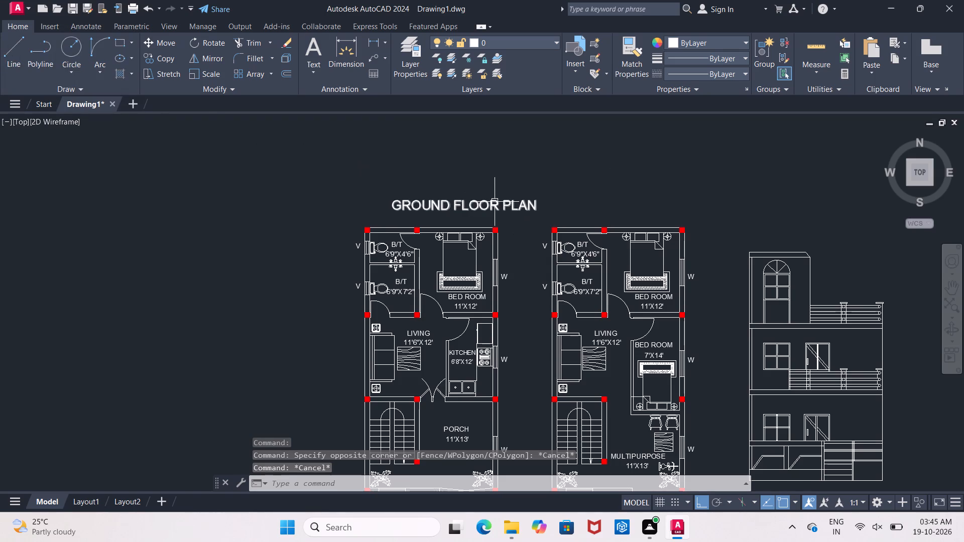
Move the enlarged GROUND FLOOR PLAN title horizontally to the left so it is centred above its plan.
{"action": "left_click", "coordinate": [495, 202]}
{"action": "left_click", "coordinate": [170, 43]}
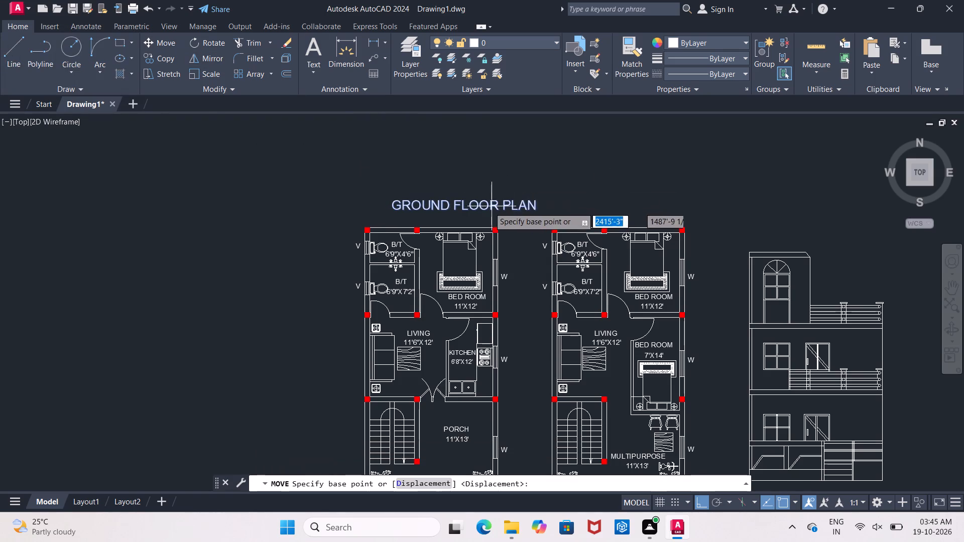
{"action": "left_click", "coordinate": [489, 208]}
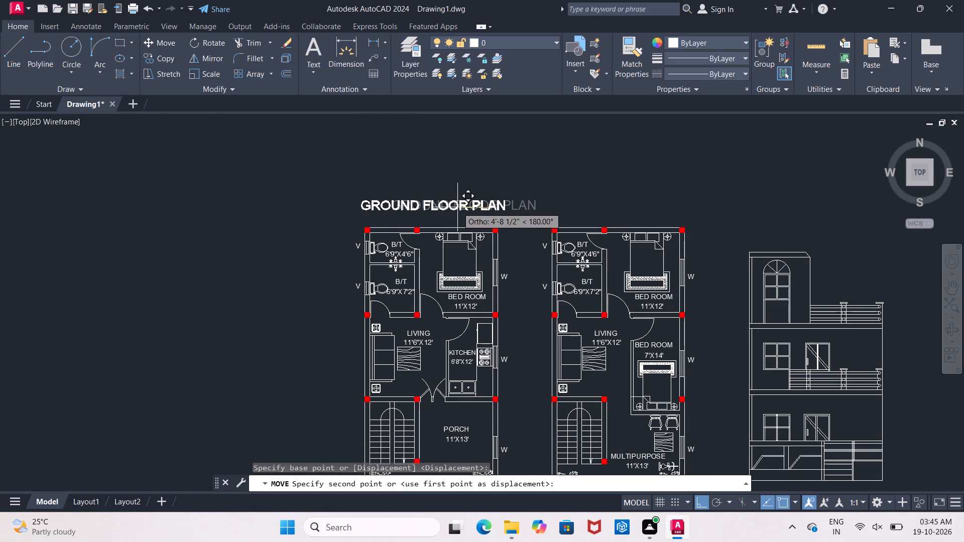
{"action": "left_click", "coordinate": [460, 207]}
Copy the GROUND FLOOR PLAN title about 27'-6" right above the second floor plan and about 57' right above the elevation.
{"action": "left_click", "coordinate": [460, 206]}
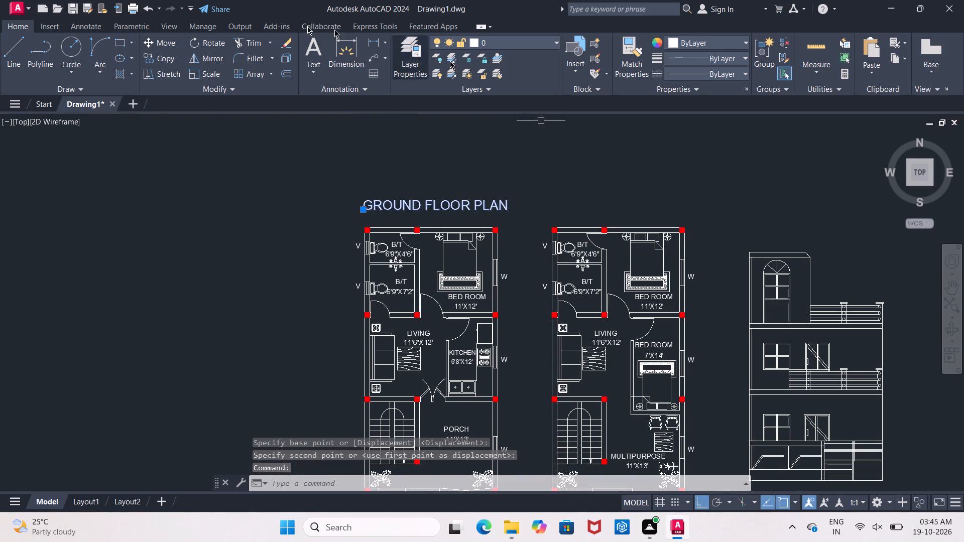
{"action": "left_click", "coordinate": [157, 60]}
{"action": "left_click", "coordinate": [423, 206]}
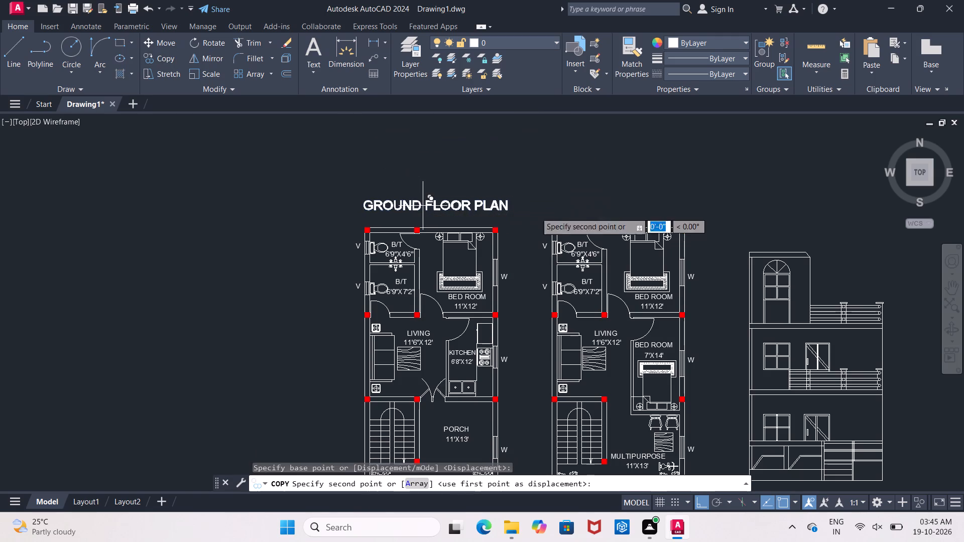
{"action": "left_click", "coordinate": [604, 215]}
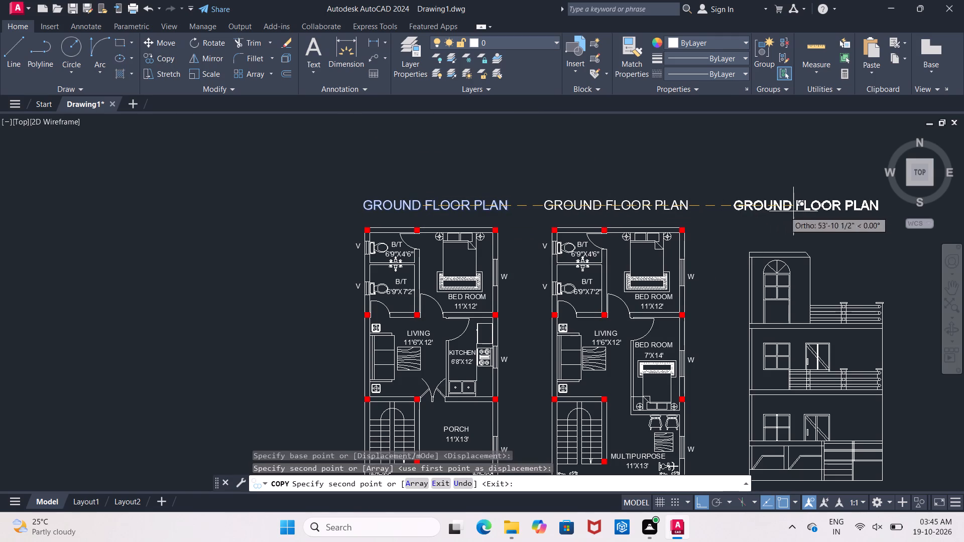
{"action": "left_click", "coordinate": [802, 210]}
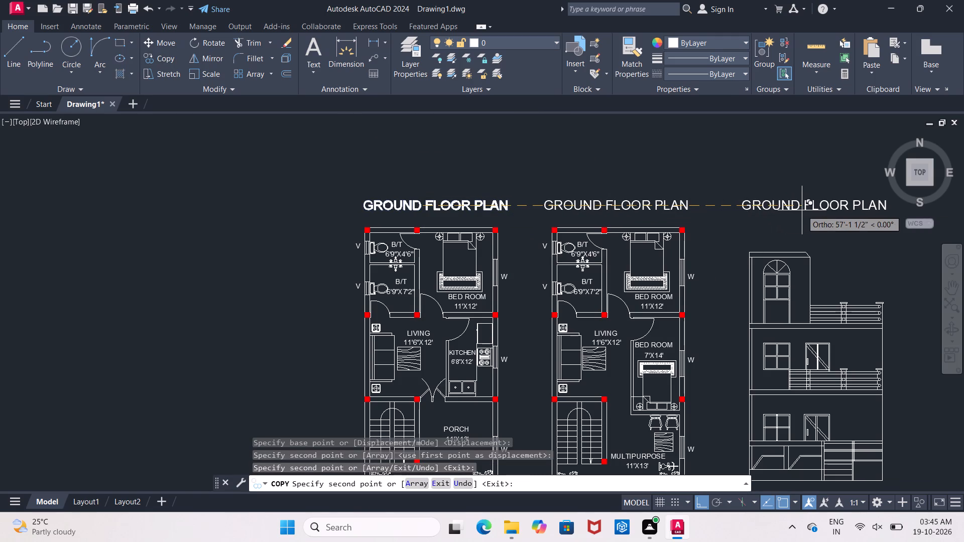
{"action": "key", "text": "Escape"}
Check the placement of the three titles above the two floor plans and the elevation.
{"action": "scroll", "coordinate": [692, 222], "scroll_direction": "up", "scroll_amount": 2}
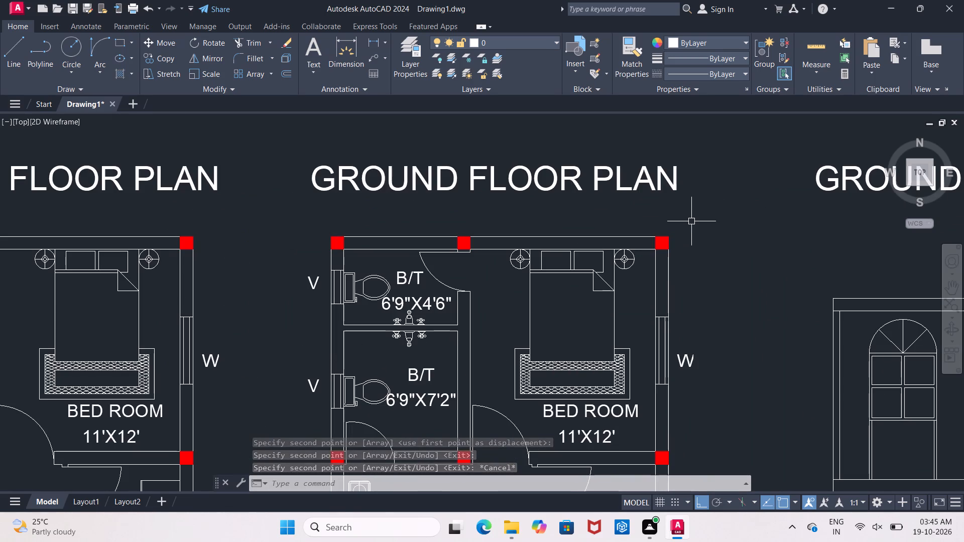
{"action": "middle_click_drag", "start_coordinate": [690, 223], "coordinate": [605, 167]}
{"action": "scroll", "coordinate": [608, 170], "scroll_direction": "down", "scroll_amount": 1}
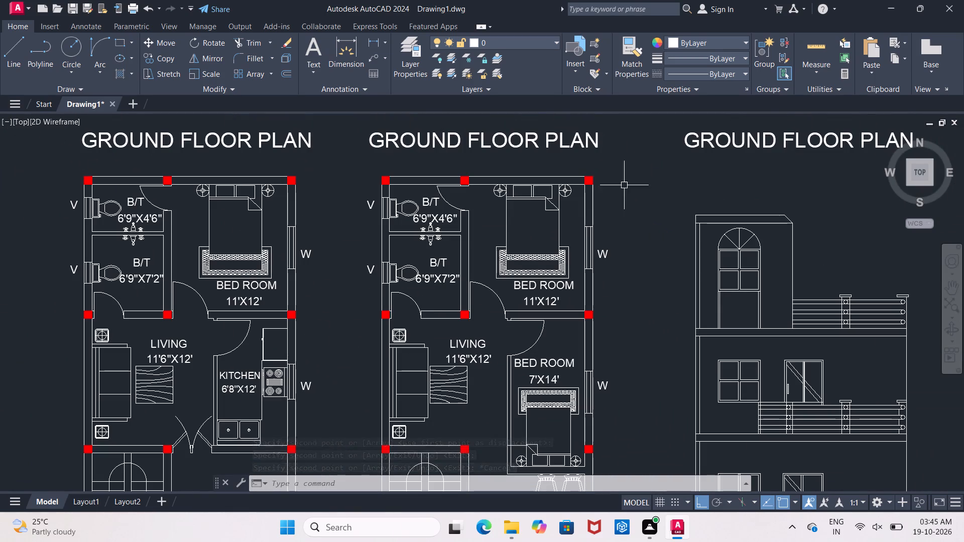
{"action": "middle_click_drag", "start_coordinate": [707, 293], "coordinate": [603, 184]}
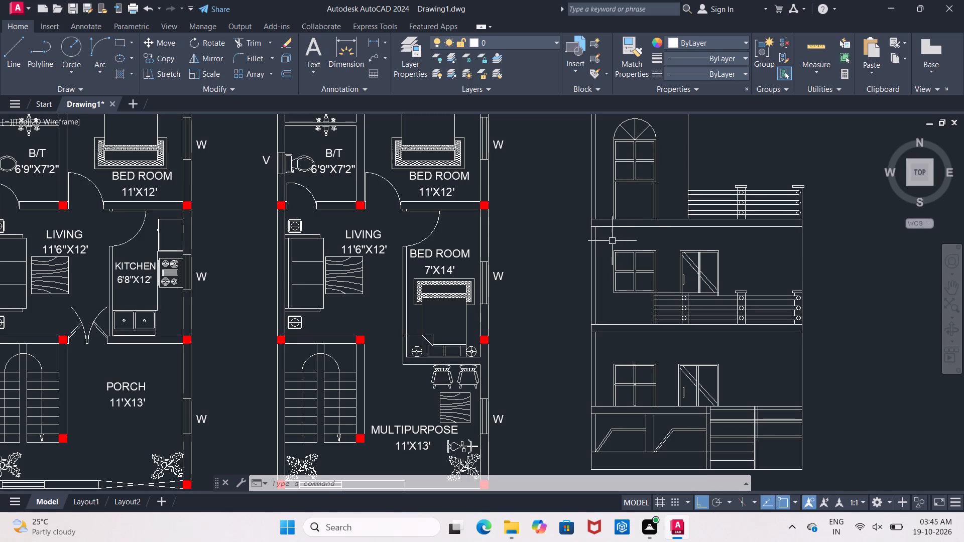
{"action": "scroll", "coordinate": [601, 241], "scroll_direction": "down", "scroll_amount": 2}
{"action": "middle_click_drag", "start_coordinate": [601, 242], "coordinate": [600, 276]}
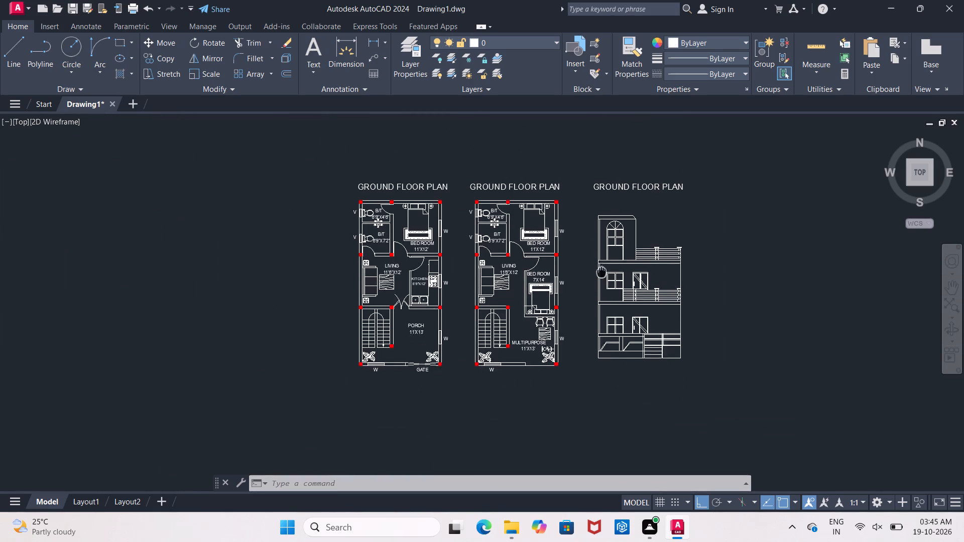
{"action": "middle_click_drag", "start_coordinate": [600, 276], "coordinate": [599, 282]}
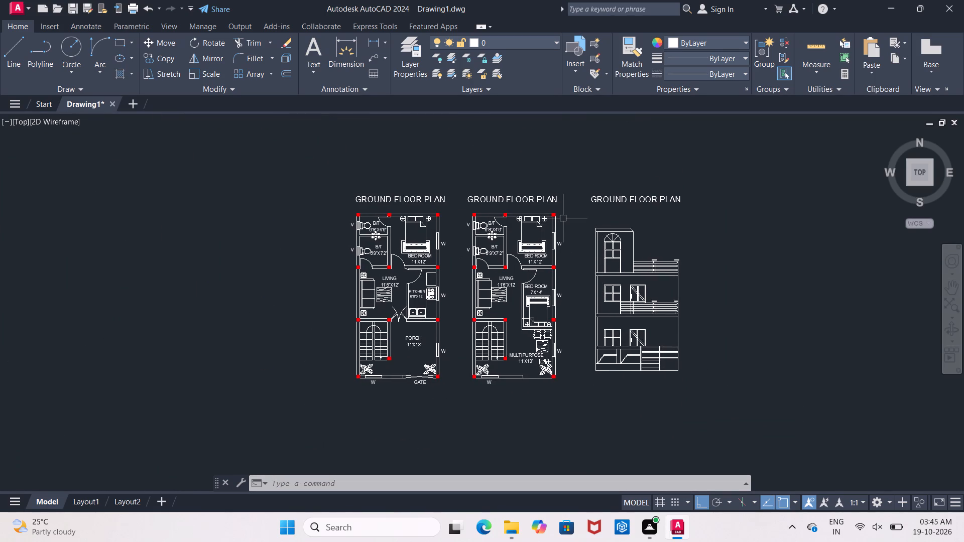
Change the title above the second floor plan to read FIRST FLOOR PLAN.
{"action": "left_click", "coordinate": [501, 201]}
{"action": "right_click", "coordinate": [502, 201]}
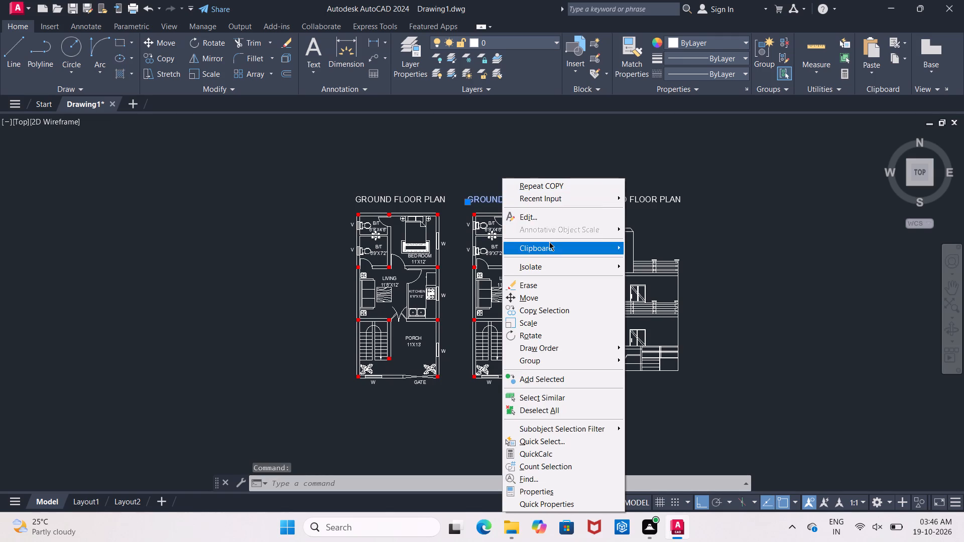
{"action": "left_click", "coordinate": [551, 222]}
{"action": "scroll", "coordinate": [539, 201], "scroll_direction": "up", "scroll_amount": 1}
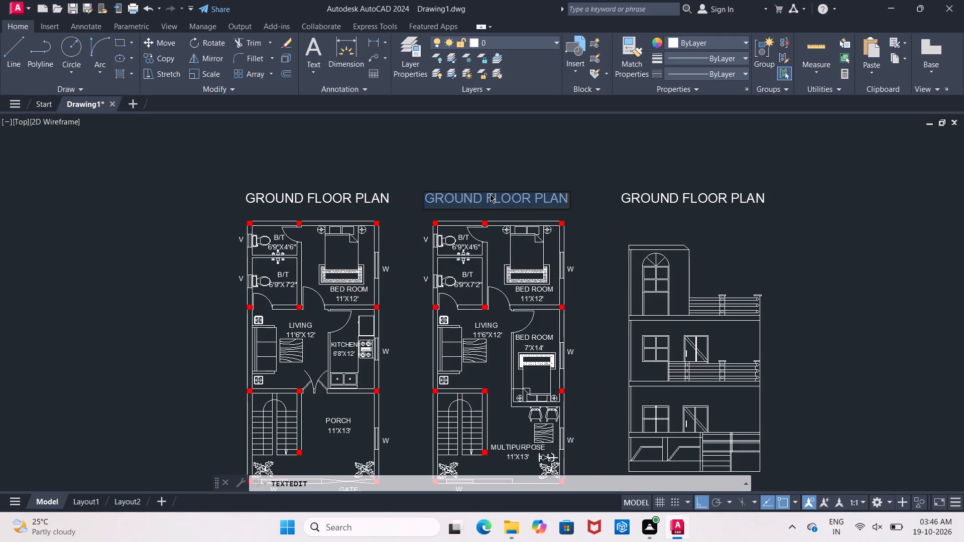
{"action": "left_click", "coordinate": [490, 194]}
{"action": "left_click", "coordinate": [486, 197]}
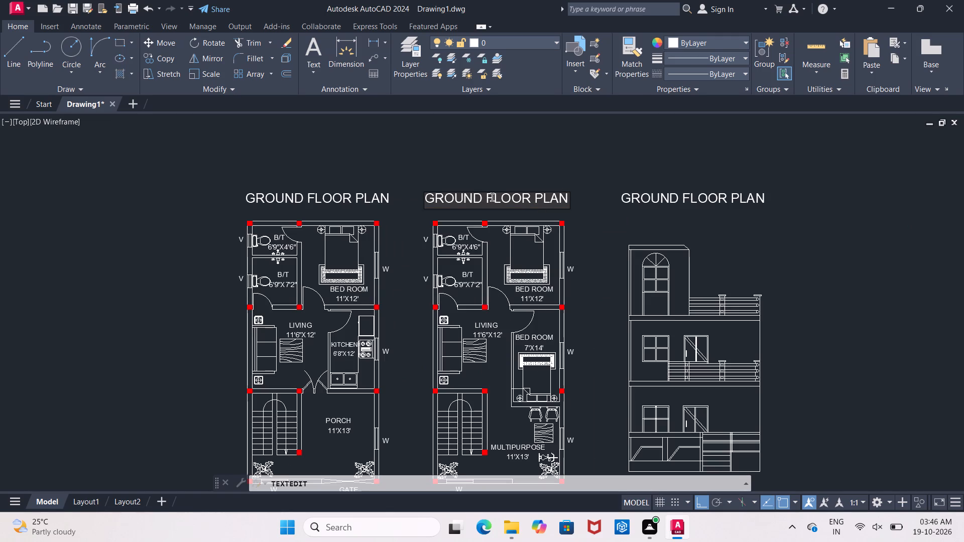
{"action": "key", "text": "BackSpace"}
{"action": "key", "text": "BackSpace"}
{"action": "key", "text": "BackSpace"}
{"action": "key", "text": "BackSpace"}
{"action": "key", "text": "BackSpace"}
{"action": "key", "text": "BackSpace"}
{"action": "key", "text": "BackSpace"}
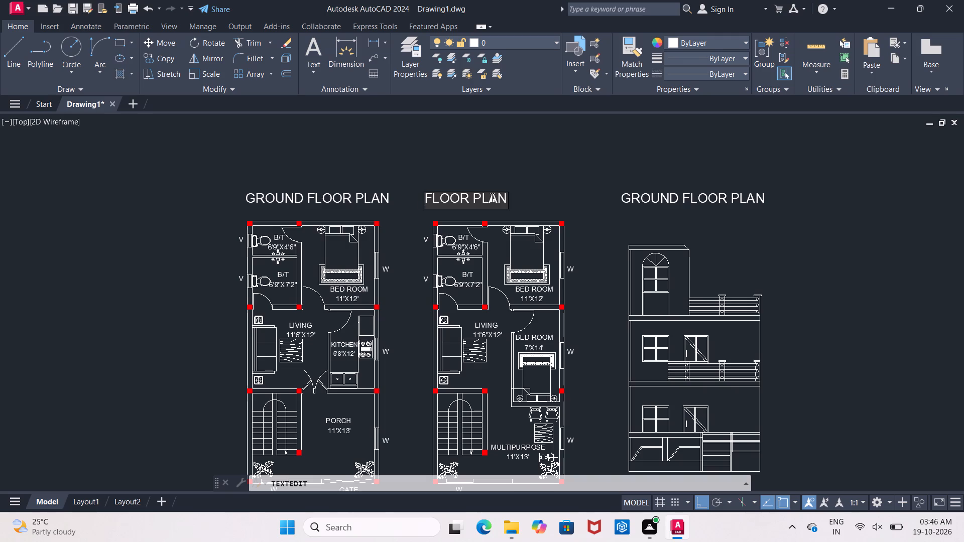
{"action": "type", "text": "FIRST"}
{"action": "key", "text": "space"}
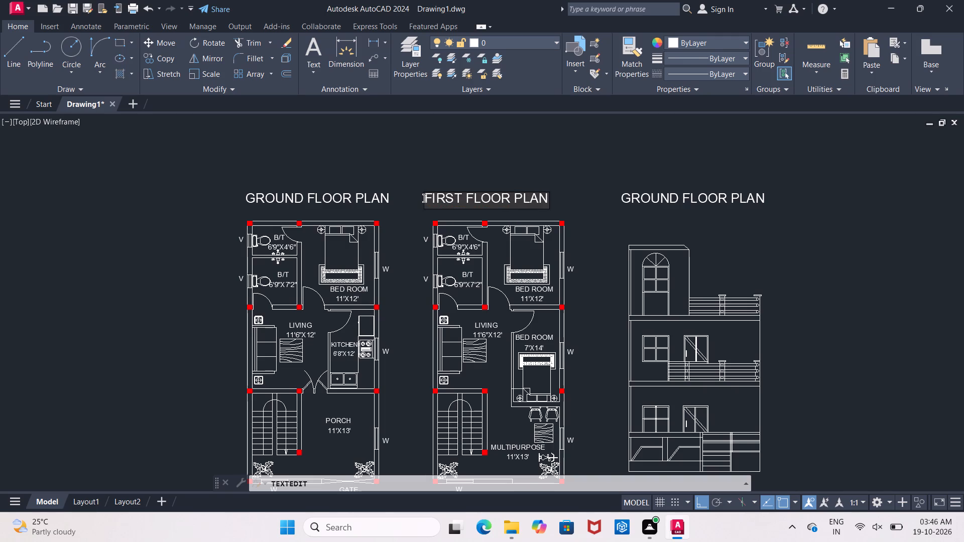
Insert three leading spaces before FIRST FLOOR PLAN to centre the title above its plan.
{"action": "left_click_drag", "start_coordinate": [425, 198], "coordinate": [425, 203]}
{"action": "key", "text": "space"}
{"action": "key", "text": "space"}
{"action": "key", "text": "space"}
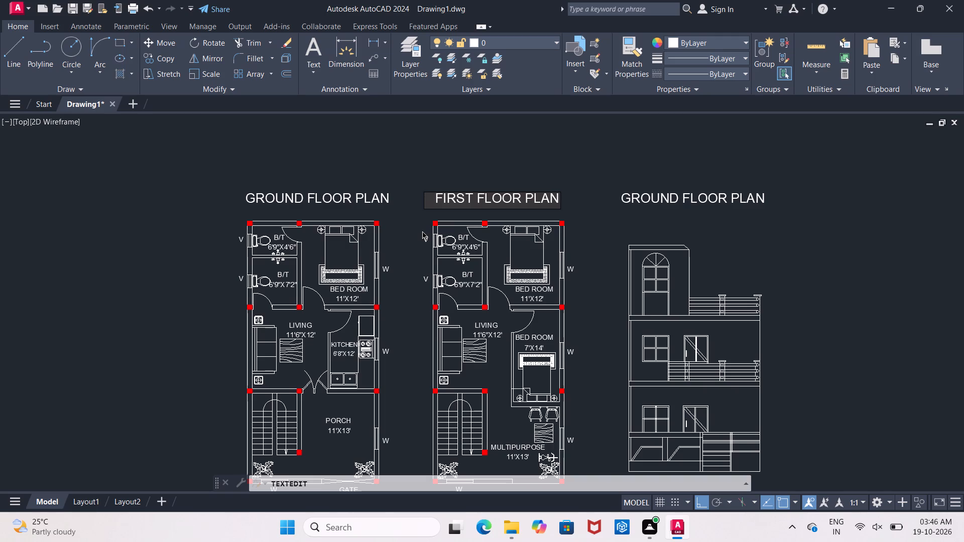
{"action": "left_click", "coordinate": [831, 205]}
Replace the title above the elevation with FRONT ELEVATION.
{"action": "left_click", "coordinate": [704, 197]}
{"action": "left_click", "coordinate": [704, 197]}
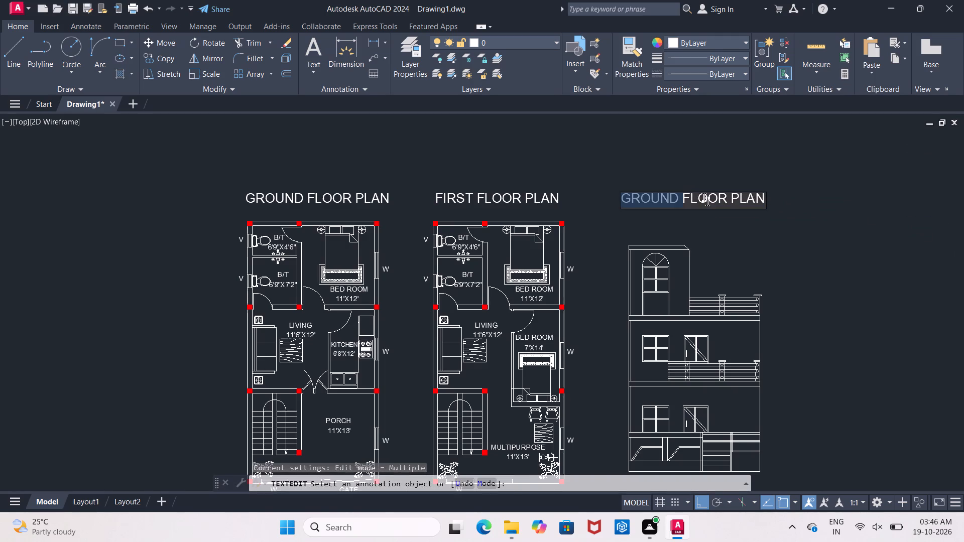
{"action": "left_click", "coordinate": [714, 199]}
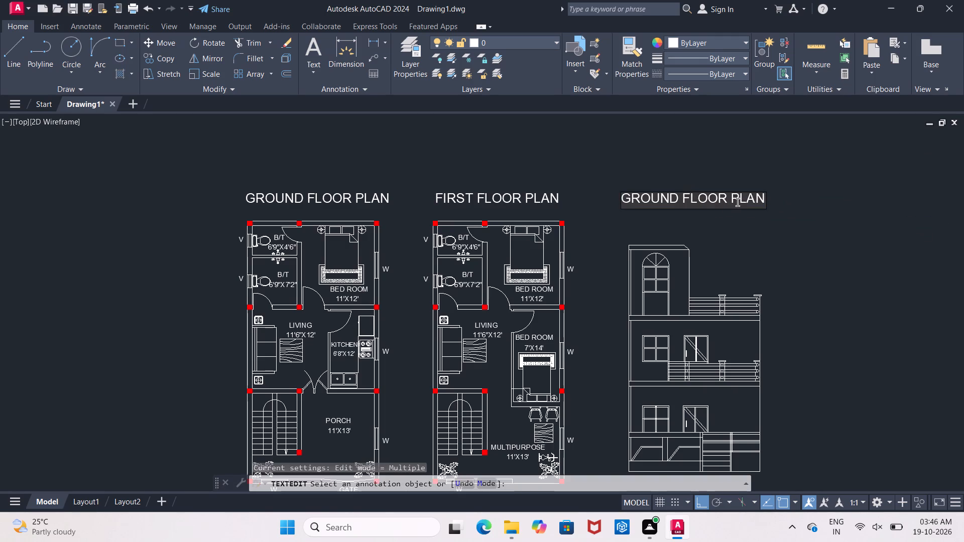
{"action": "left_click", "coordinate": [765, 202]}
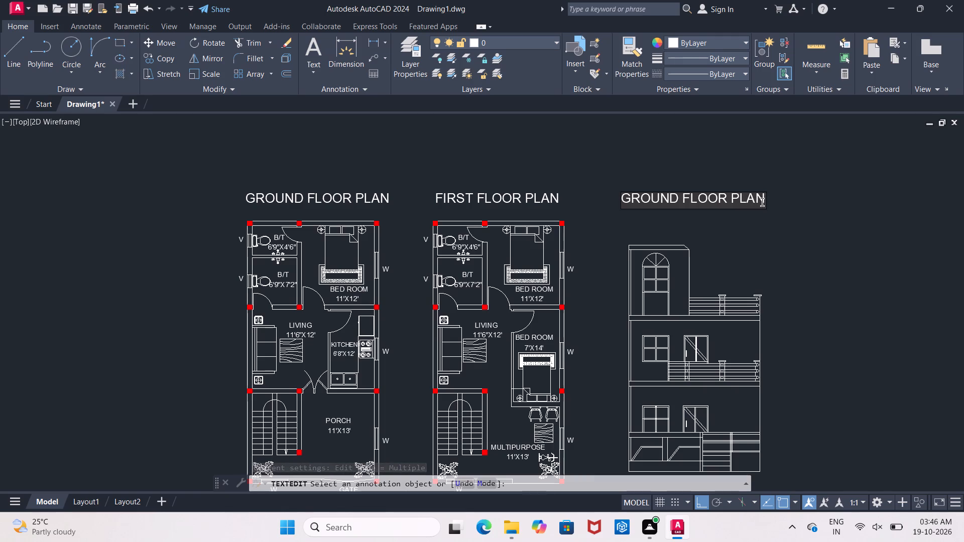
{"action": "key", "text": "BackSpace"}
{"action": "key", "text": "BackSpace"}
{"action": "key", "text": "BackSpace"}
{"action": "key", "text": "BackSpace"}
{"action": "key", "text": "BackSpace"}
{"action": "key", "text": "BackSpace"}
{"action": "key", "text": "BackSpace"}
{"action": "key", "text": "BackSpace"}
{"action": "key", "text": "BackSpace"}
{"action": "key", "text": "BackSpace"}
{"action": "key", "text": "BackSpace"}
{"action": "key", "text": "BackSpace"}
{"action": "key", "text": "BackSpace"}
{"action": "key", "text": "BackSpace"}
{"action": "key", "text": "BackSpace"}
{"action": "key", "text": "BackSpace"}
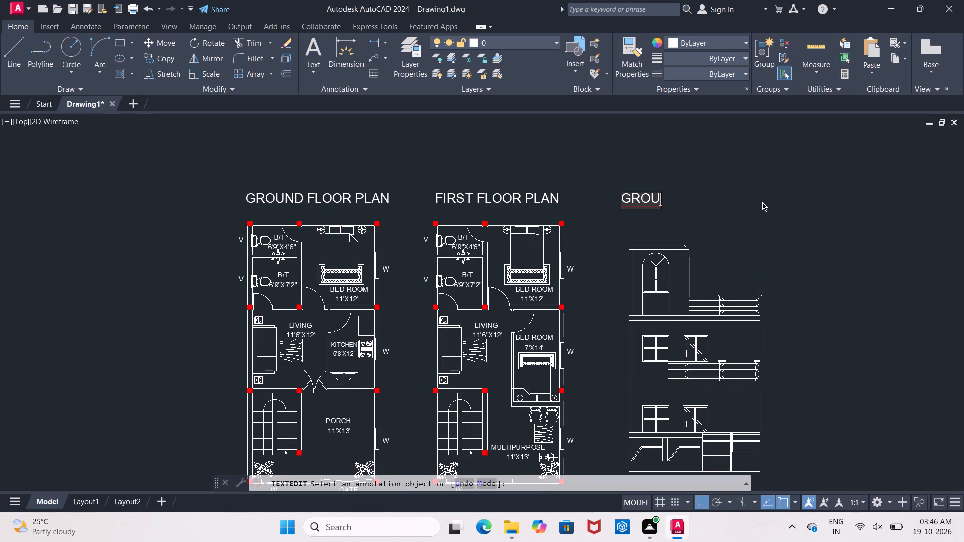
{"action": "key", "text": "BackSpace"}
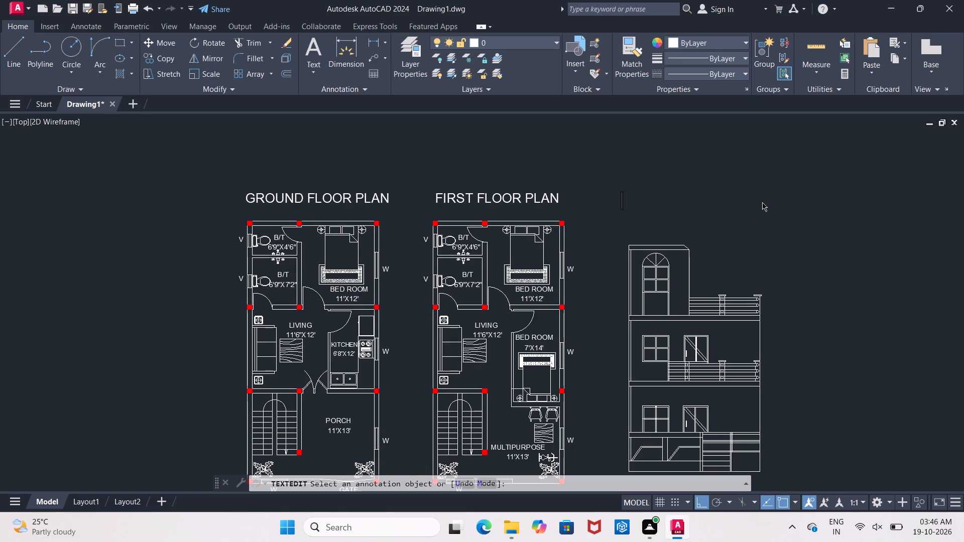
{"action": "type", "text": "FRONT"}
{"action": "key", "text": "space"}
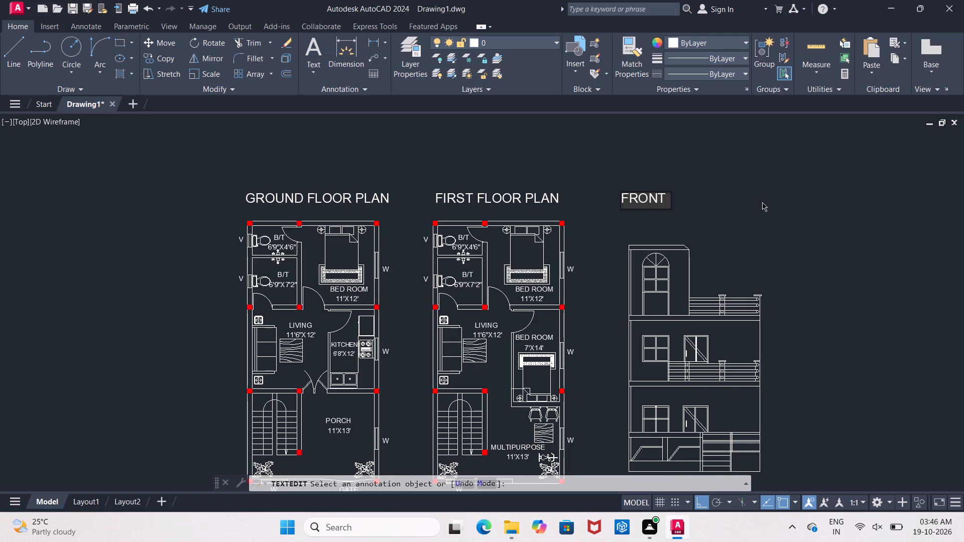
{"action": "type", "text": "E"}
{"action": "type", "text": "LEVATION"}
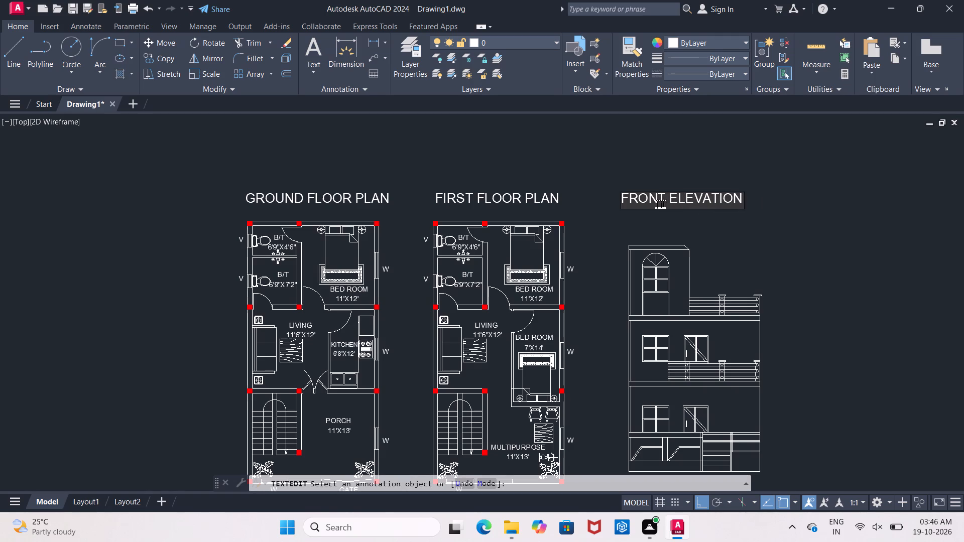
Insert three leading spaces before FRONT ELEVATION to centre it above the elevation, and finish text editing.
{"action": "left_click", "coordinate": [624, 202]}
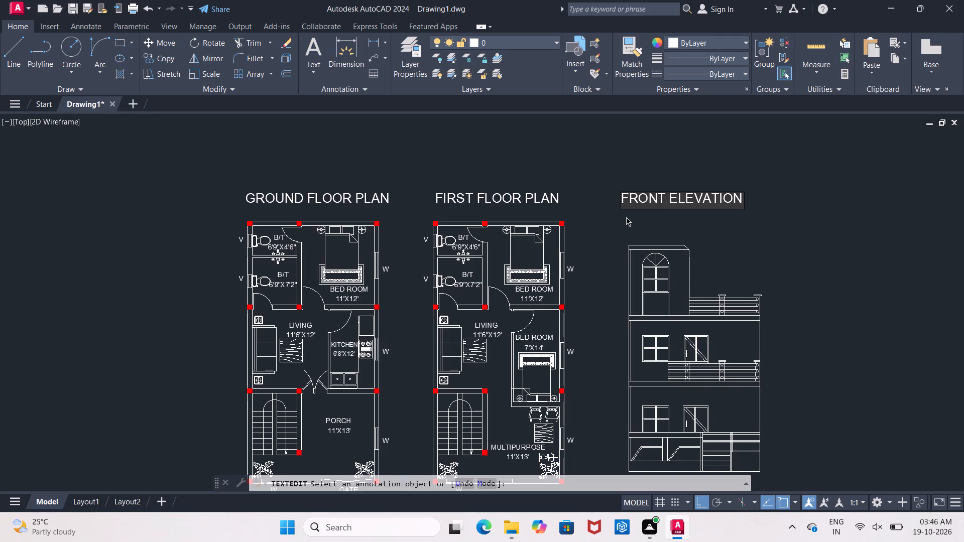
{"action": "key", "text": "space"}
{"action": "key", "text": "space"}
{"action": "key", "text": "space"}
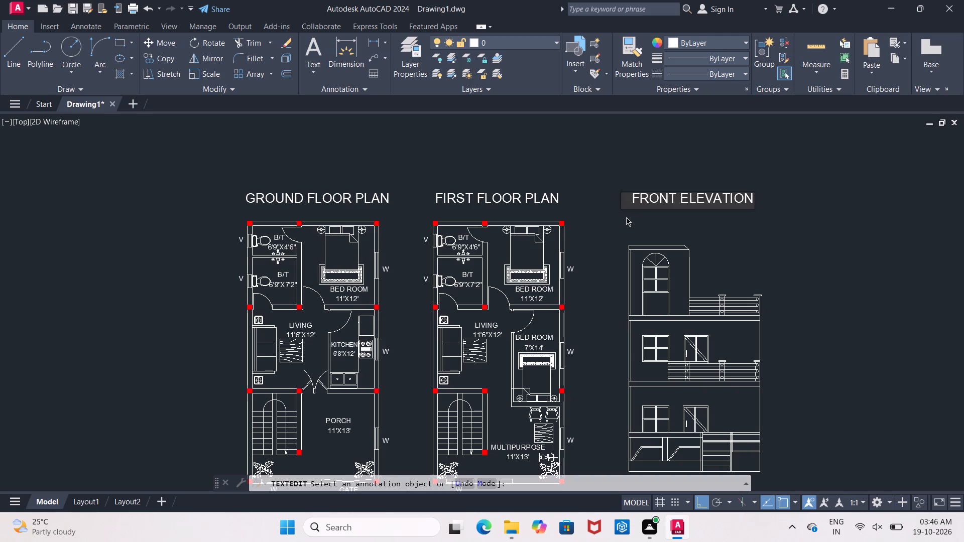
{"action": "left_click", "coordinate": [910, 288]}
{"action": "scroll", "coordinate": [895, 281], "scroll_direction": "down", "scroll_amount": 1}
{"action": "middle_click_drag", "start_coordinate": [895, 281], "coordinate": [832, 206]}
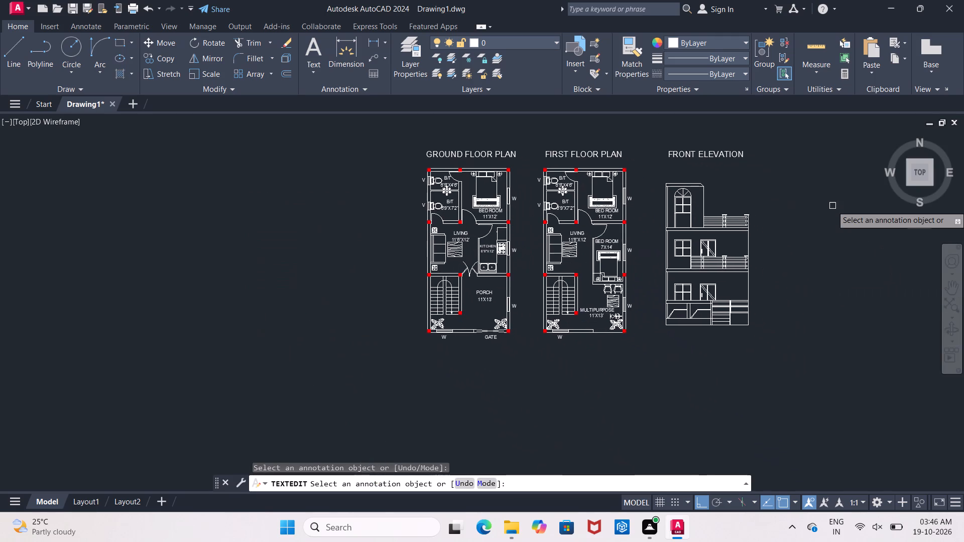
{"action": "key", "text": "Escape"}
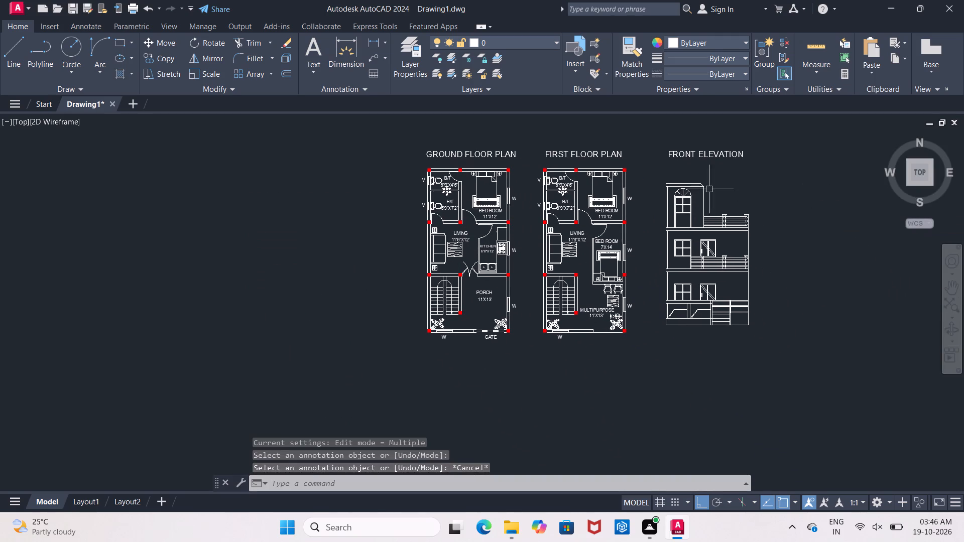
Scale the whole front elevation up slightly from its lower-left corner, leaving its title out.
{"action": "left_click", "coordinate": [662, 178]}
{"action": "left_click", "coordinate": [762, 347]}
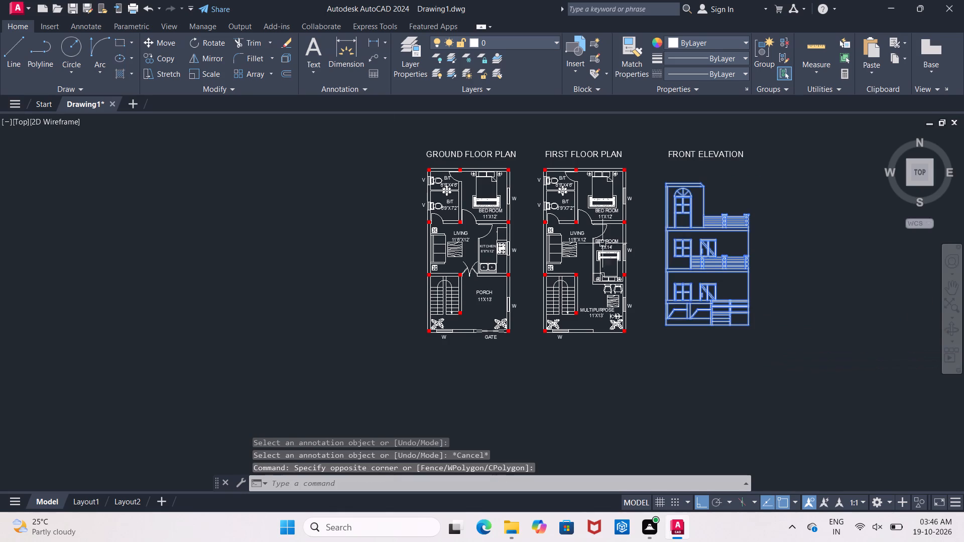
{"action": "left_click", "coordinate": [194, 79]}
{"action": "scroll", "coordinate": [704, 373], "scroll_direction": "up", "scroll_amount": 1}
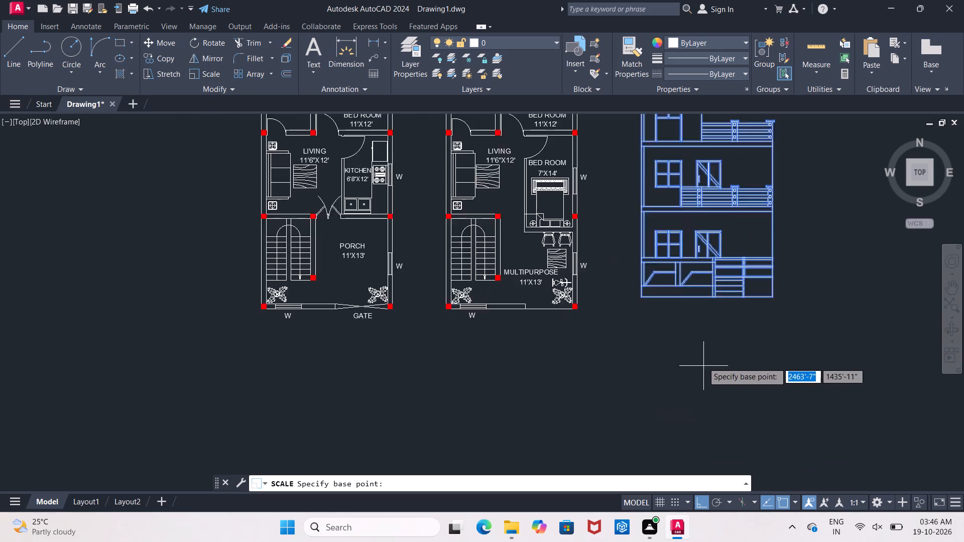
{"action": "scroll", "coordinate": [703, 362], "scroll_direction": "up", "scroll_amount": 1}
{"action": "middle_click_drag", "start_coordinate": [698, 361], "coordinate": [609, 383]}
{"action": "scroll", "coordinate": [609, 383], "scroll_direction": "down", "scroll_amount": 2}
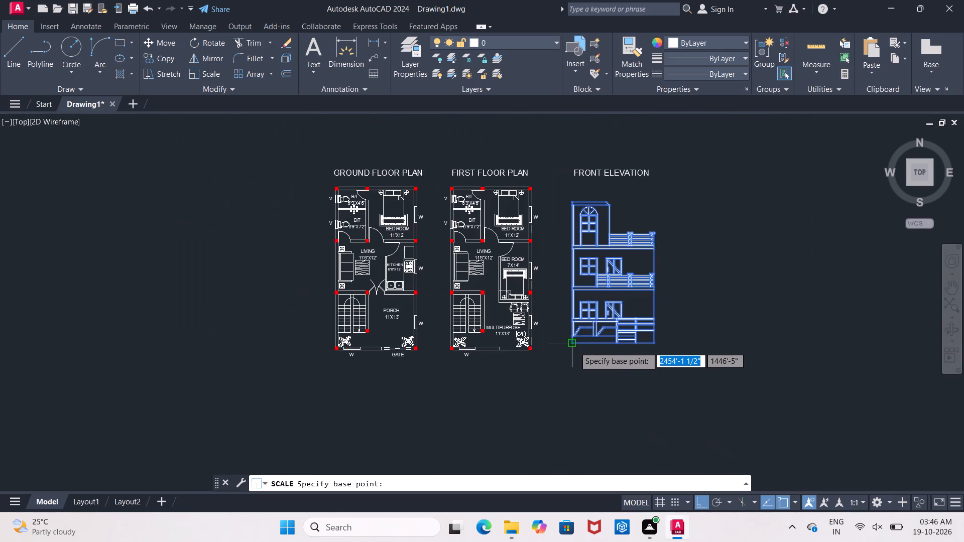
{"action": "left_click", "coordinate": [574, 347]}
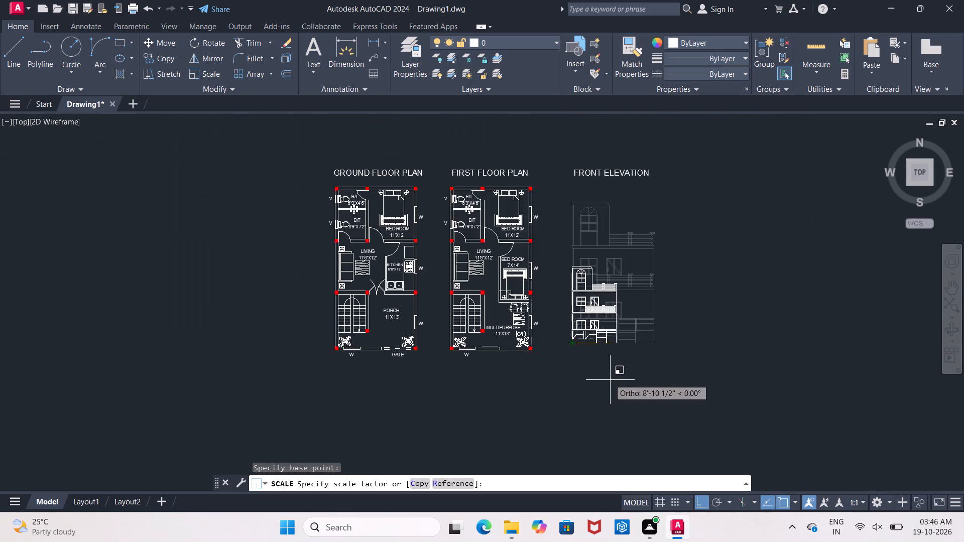
{"action": "left_click", "coordinate": [651, 422]}
Move the enlarged front elevation straight down about 10 1/2", away from its title.
{"action": "left_click", "coordinate": [565, 182]}
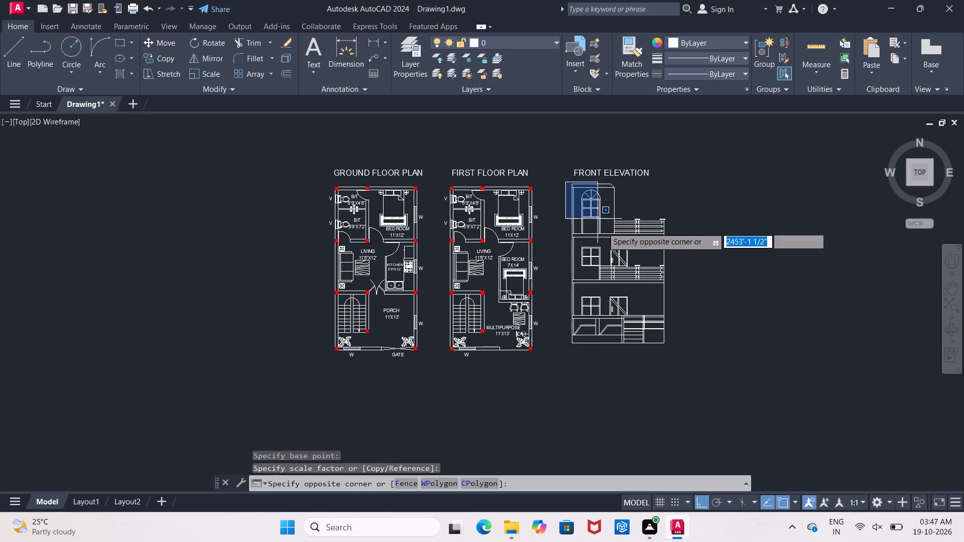
{"action": "left_click", "coordinate": [702, 364]}
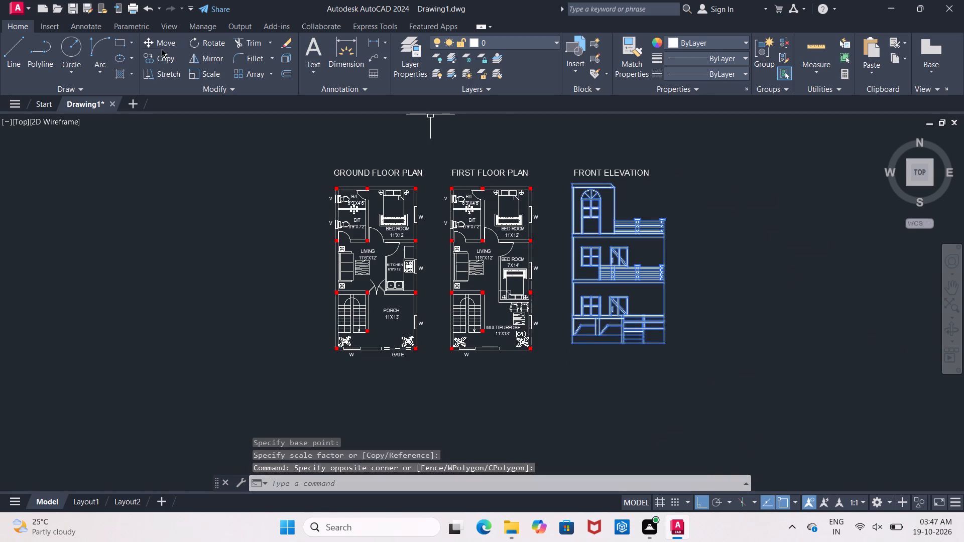
{"action": "left_click", "coordinate": [162, 47]}
{"action": "left_click", "coordinate": [699, 225]}
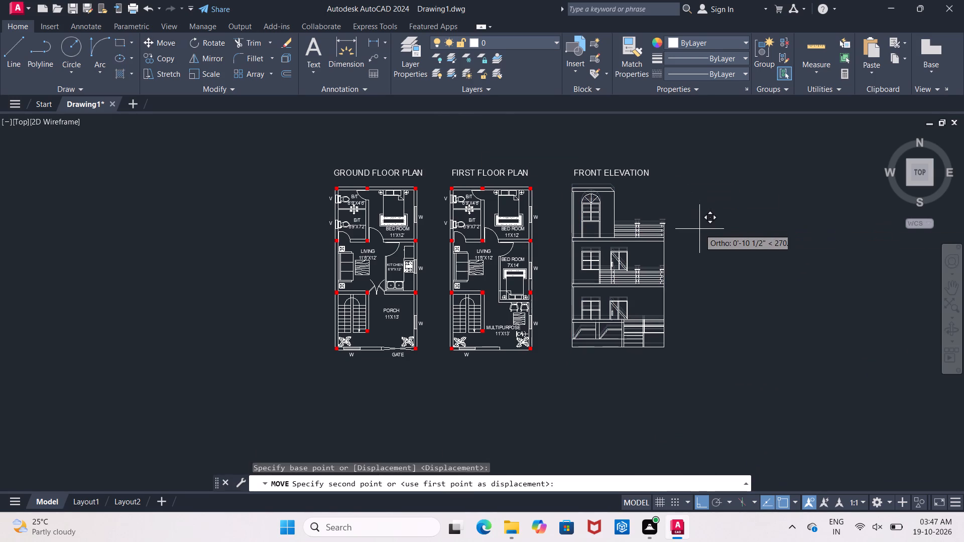
{"action": "left_click", "coordinate": [699, 229]}
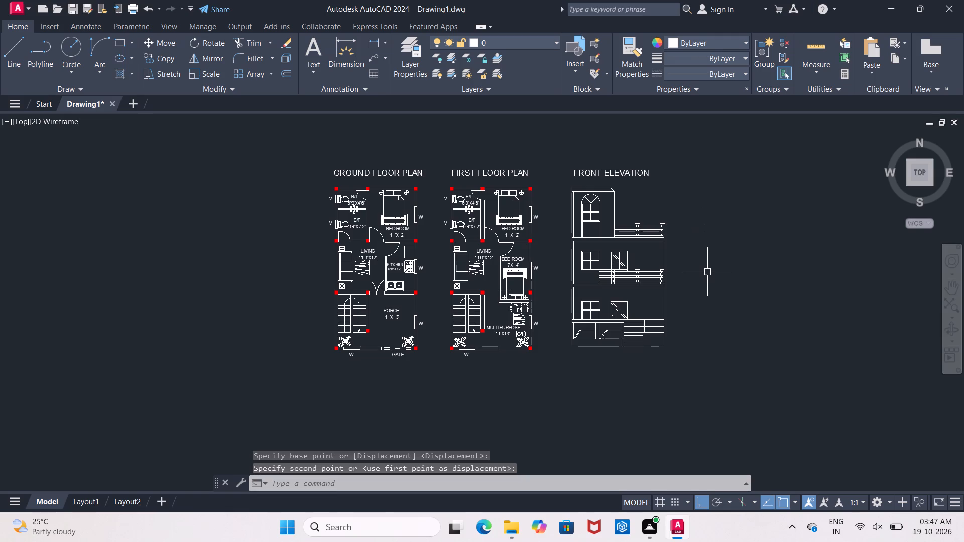
Draw a horizontal sample line about 7' long in colour 242,113,114, in the empty space left of the ground floor plan.
{"action": "scroll", "coordinate": [701, 226], "scroll_direction": "down", "scroll_amount": 1}
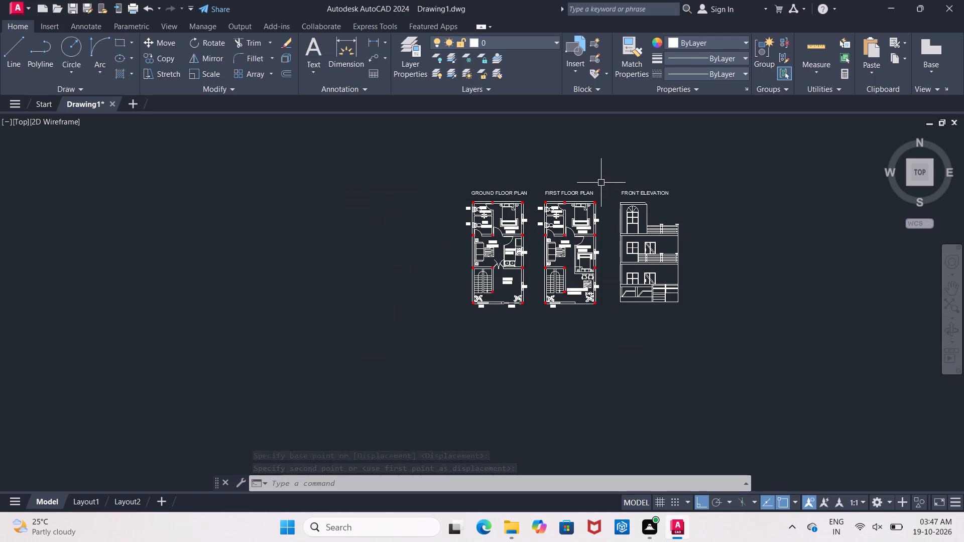
{"action": "scroll", "coordinate": [601, 181], "scroll_direction": "up", "scroll_amount": 1}
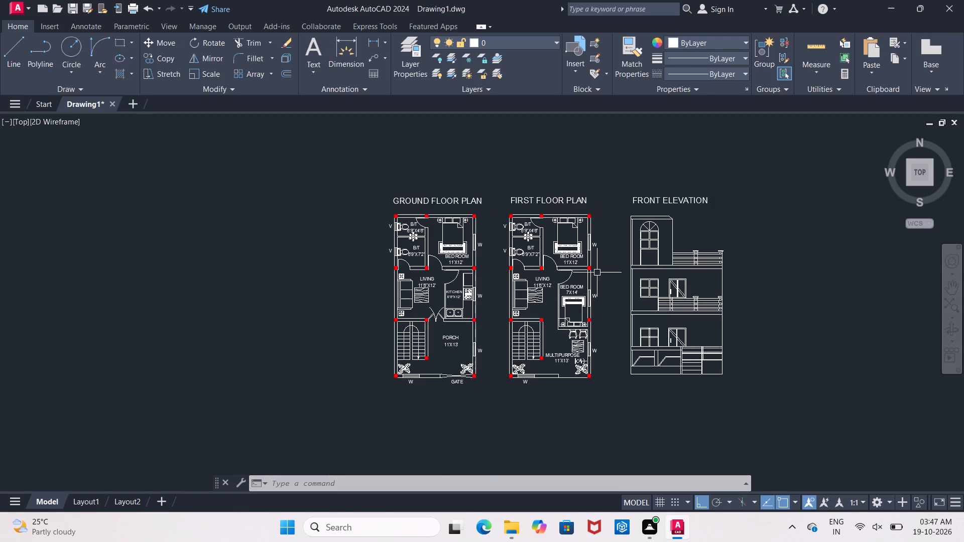
{"action": "scroll", "coordinate": [598, 277], "scroll_direction": "up", "scroll_amount": 1}
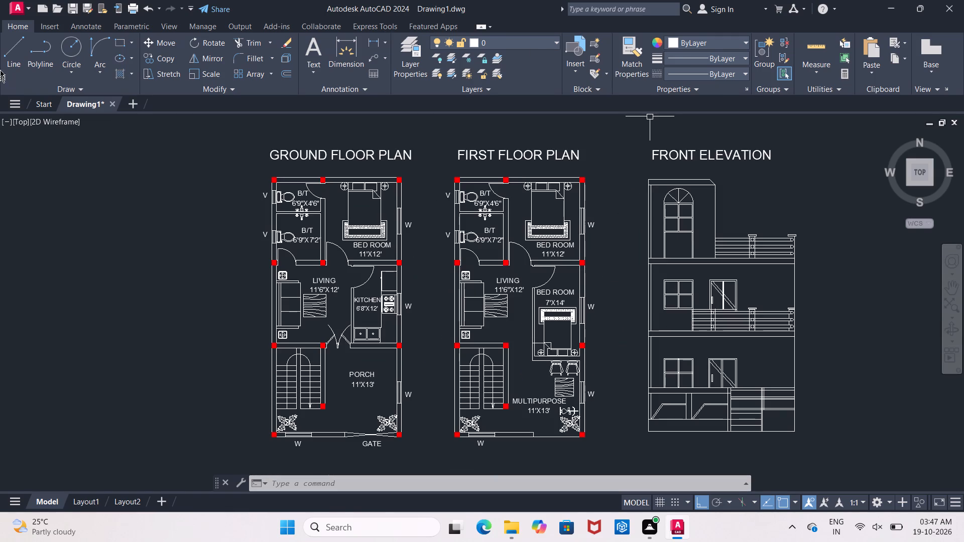
{"action": "left_click", "coordinate": [15, 54]}
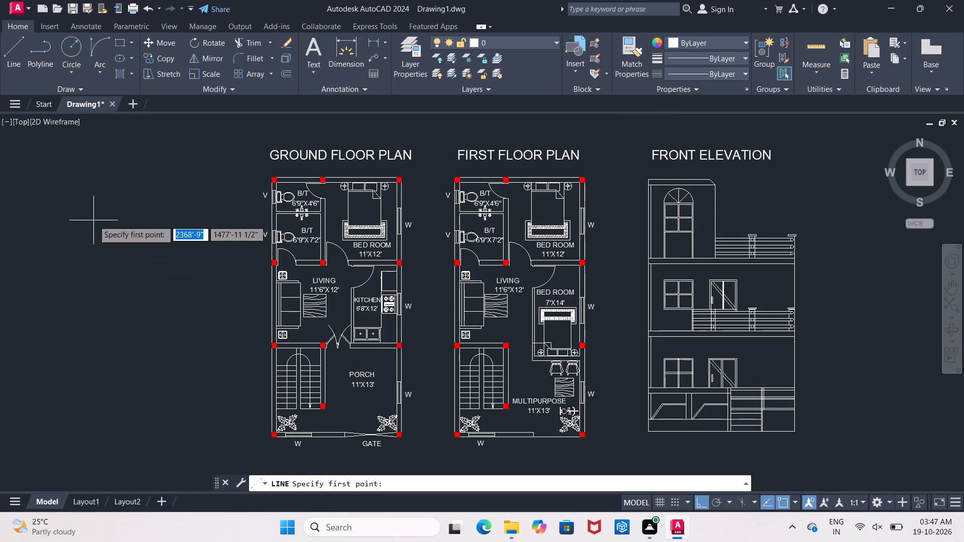
{"action": "key", "text": "Escape"}
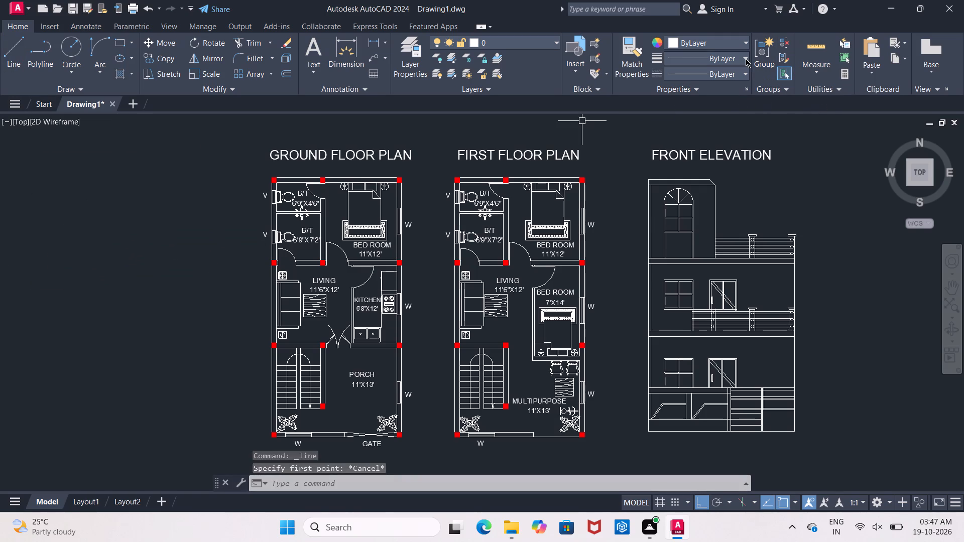
{"action": "left_click", "coordinate": [745, 42]}
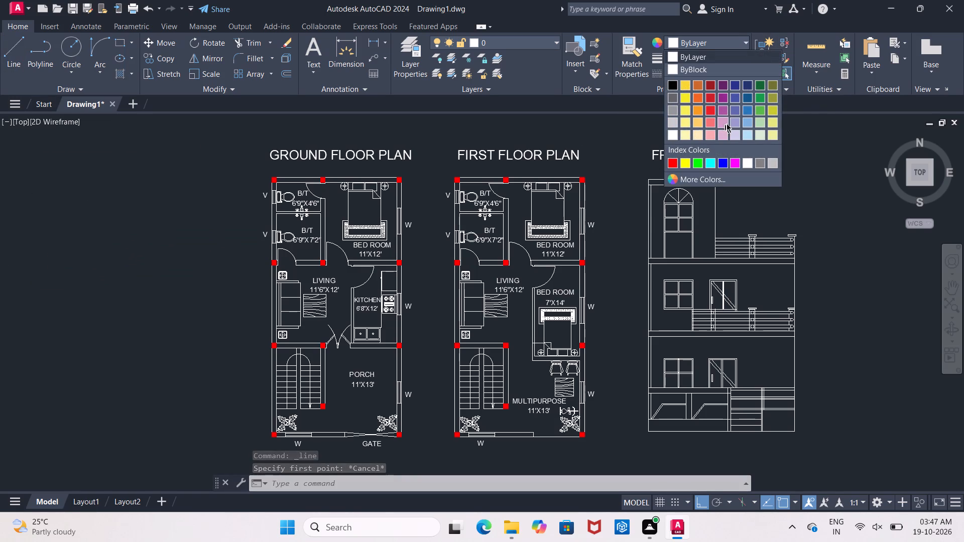
{"action": "left_click", "coordinate": [708, 120]}
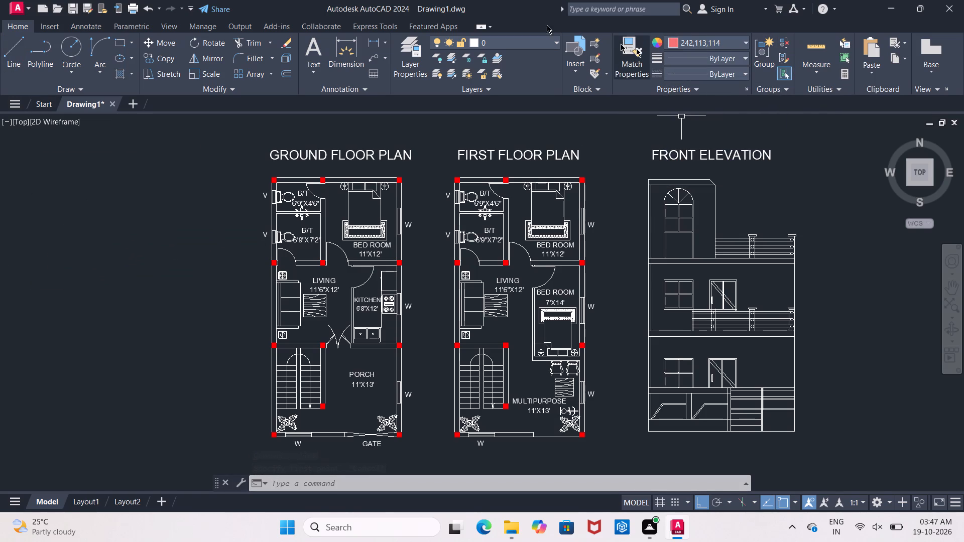
{"action": "left_click", "coordinate": [19, 58]}
{"action": "left_click", "coordinate": [44, 178]}
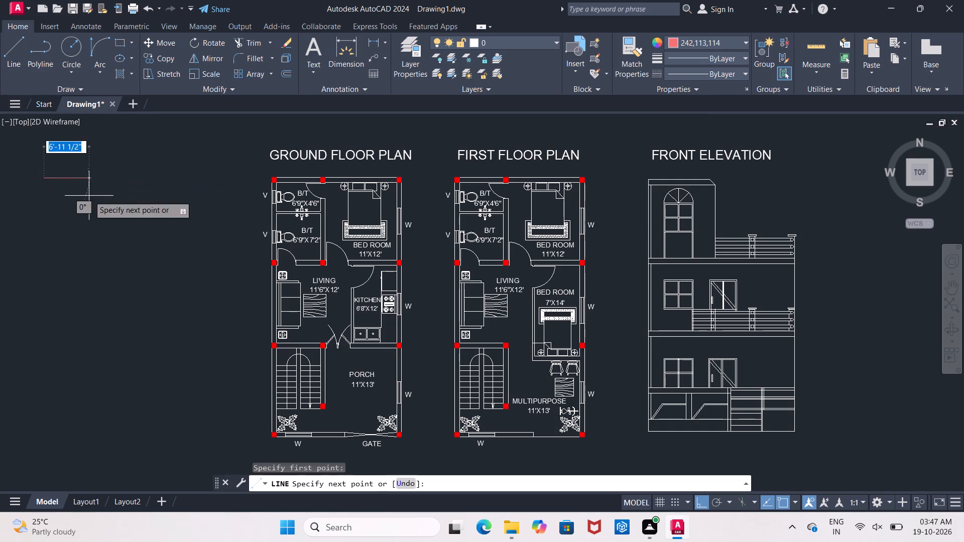
{"action": "left_click", "coordinate": [90, 196]}
{"action": "key", "text": "Escape"}
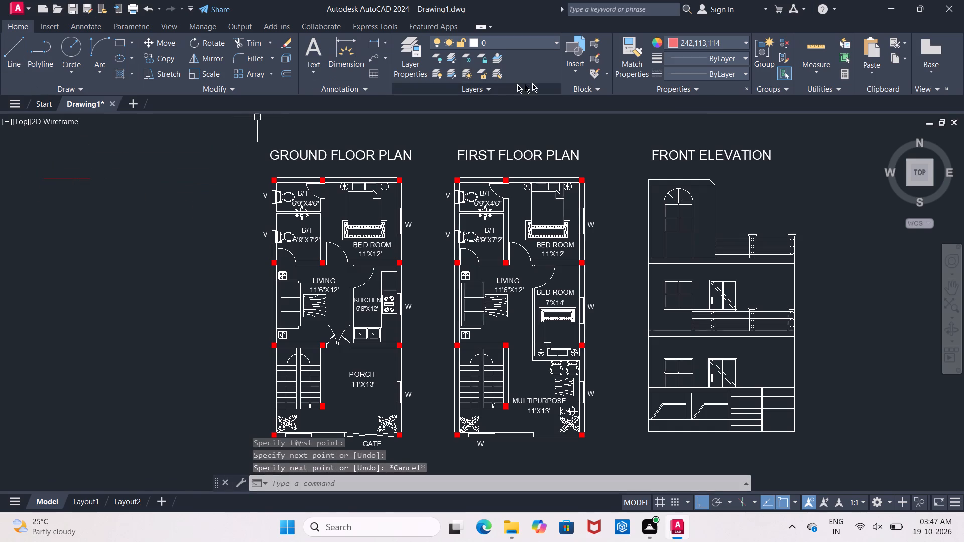
Match the coloured sample line's properties onto the two bathroom ventilators marked V in the ground floor plan.
{"action": "left_click", "coordinate": [637, 56]}
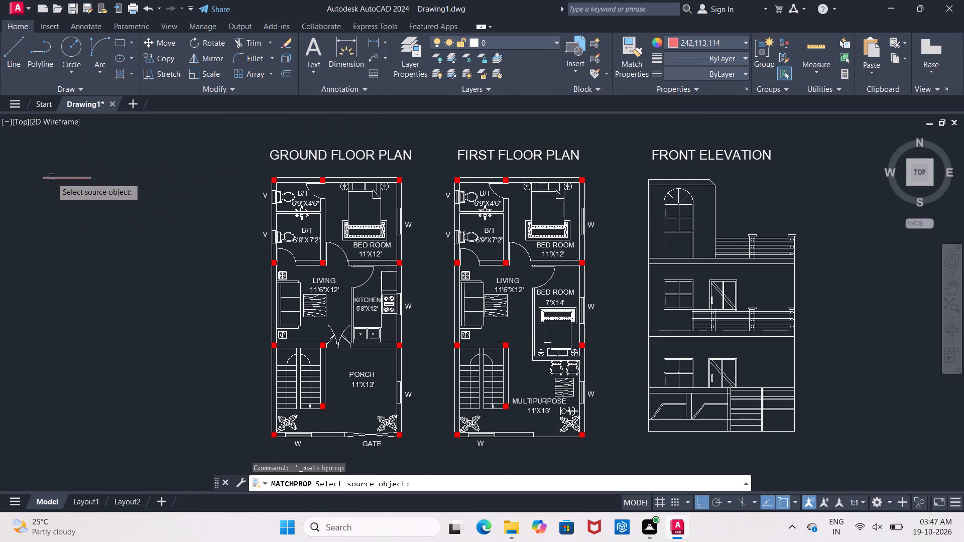
{"action": "left_click", "coordinate": [82, 180]}
{"action": "scroll", "coordinate": [249, 206], "scroll_direction": "up", "scroll_amount": 3}
{"action": "middle_click_drag", "start_coordinate": [317, 186], "coordinate": [306, 190]}
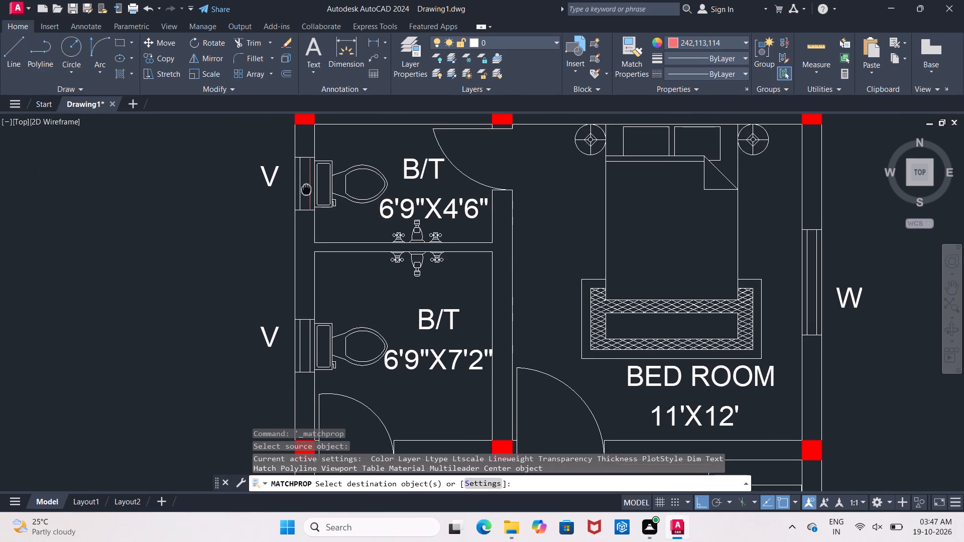
{"action": "middle_click_drag", "start_coordinate": [306, 190], "coordinate": [303, 190]}
{"action": "left_click", "coordinate": [276, 151]}
{"action": "left_click", "coordinate": [316, 219]}
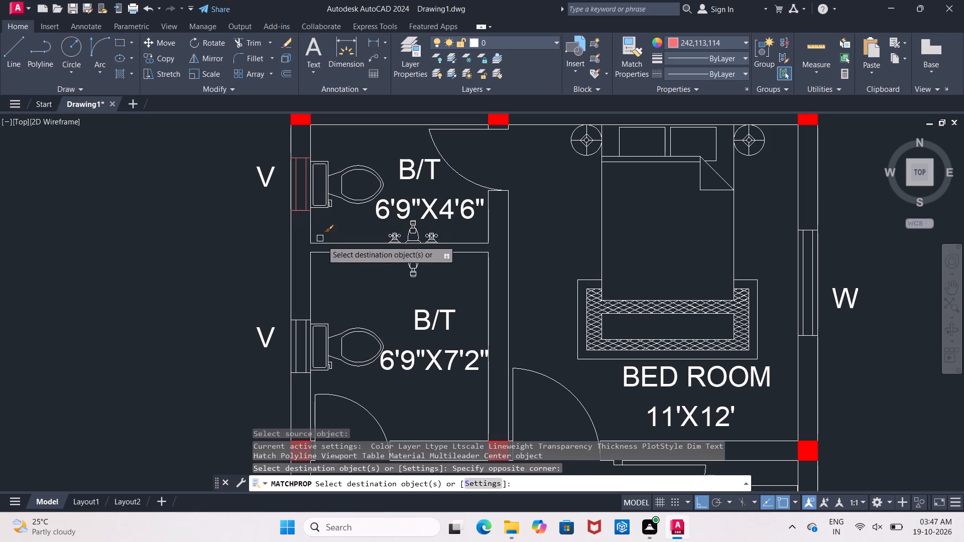
{"action": "middle_click_drag", "start_coordinate": [345, 253], "coordinate": [371, 137]}
{"action": "left_click_drag", "start_coordinate": [307, 186], "coordinate": [316, 206]}
{"action": "left_click", "coordinate": [342, 280]}
{"action": "middle_click_drag", "start_coordinate": [352, 280], "coordinate": [376, 82]}
Apply the sample line's properties to the front window beside the gate wall in the ground floor plan.
{"action": "scroll", "coordinate": [326, 233], "scroll_direction": "down", "scroll_amount": 3}
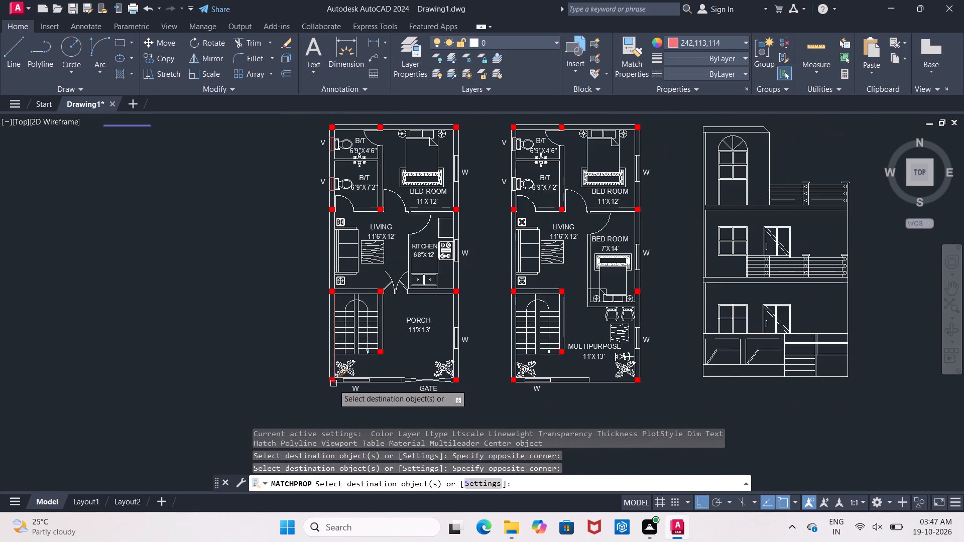
{"action": "scroll", "coordinate": [350, 396], "scroll_direction": "up", "scroll_amount": 3}
{"action": "scroll", "coordinate": [308, 318], "scroll_direction": "up", "scroll_amount": 2}
{"action": "left_click", "coordinate": [308, 318]}
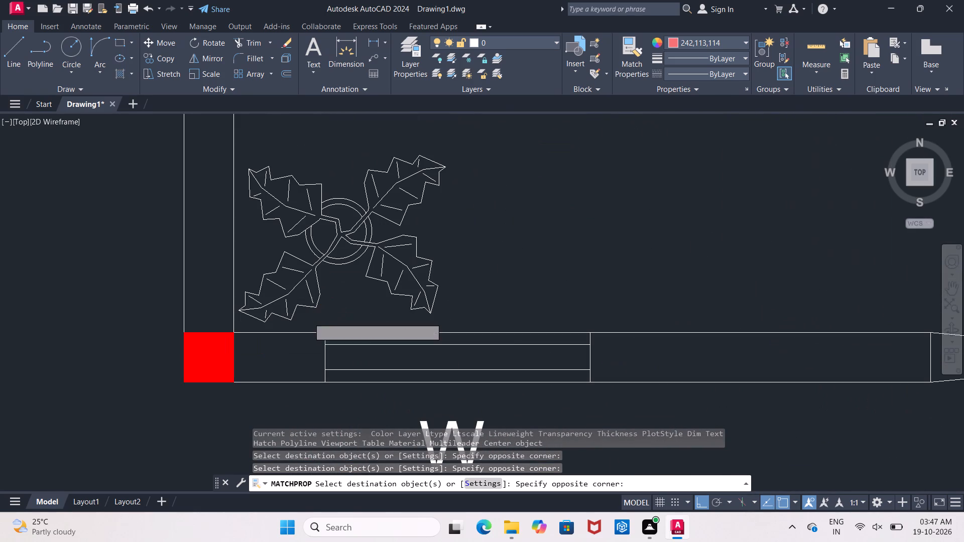
{"action": "left_click", "coordinate": [609, 423]}
{"action": "scroll", "coordinate": [611, 417], "scroll_direction": "down", "scroll_amount": 4}
Apply the sample line's properties to the front window marked W in the first floor plan.
{"action": "middle_click_drag", "start_coordinate": [703, 382], "coordinate": [486, 320]}
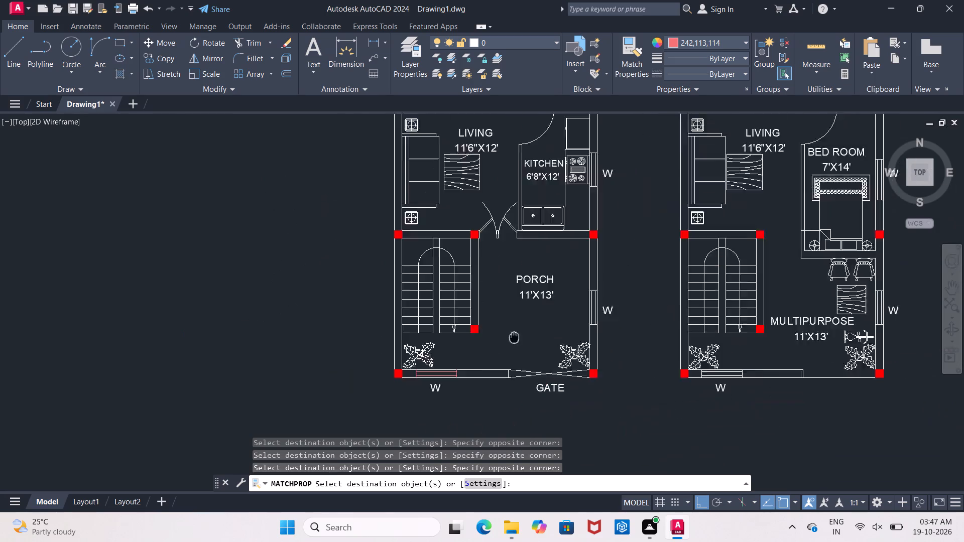
{"action": "middle_click_drag", "start_coordinate": [486, 320], "coordinate": [465, 301]}
{"action": "scroll", "coordinate": [656, 324], "scroll_direction": "up", "scroll_amount": 3}
{"action": "left_click_drag", "start_coordinate": [471, 306], "coordinate": [481, 318]}
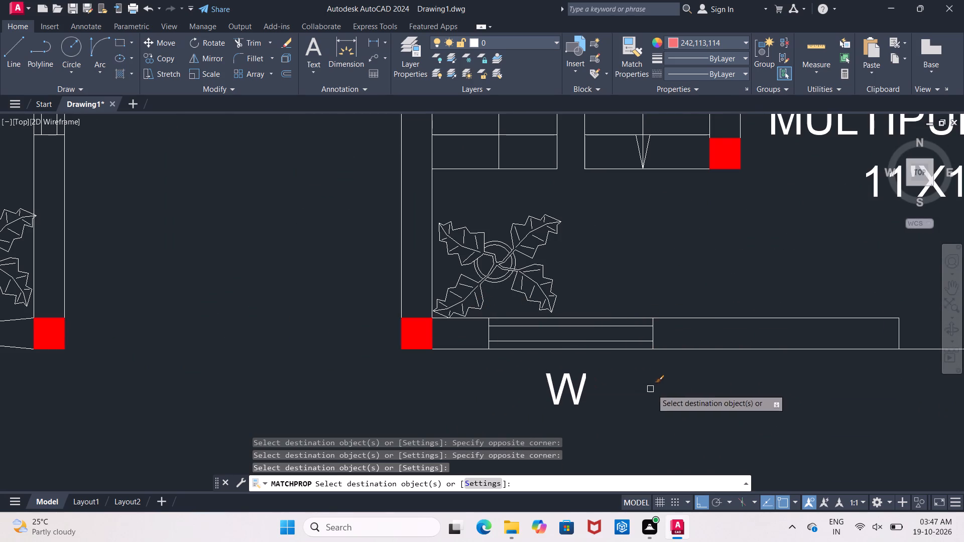
{"action": "left_click", "coordinate": [478, 304]}
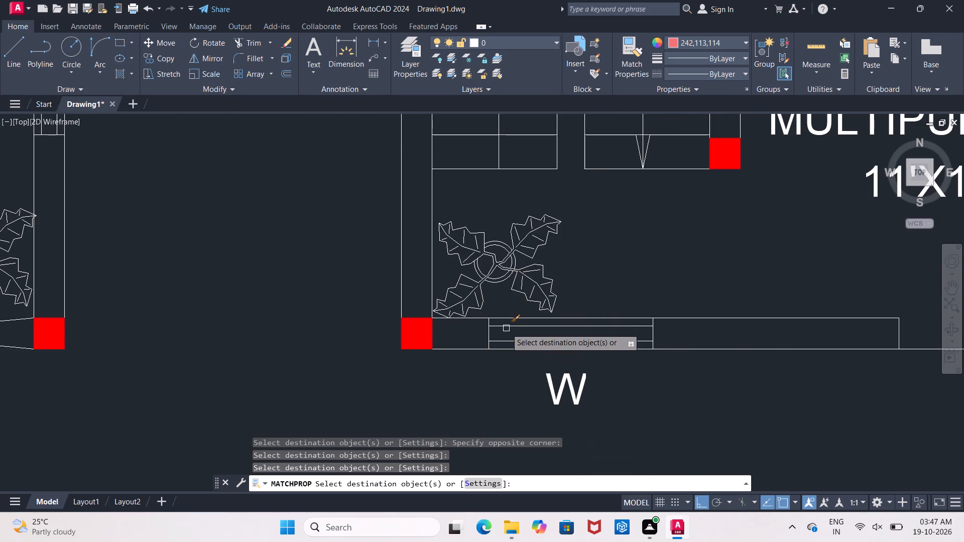
{"action": "scroll", "coordinate": [506, 328], "scroll_direction": "up", "scroll_amount": 2}
{"action": "left_click", "coordinate": [436, 294]}
{"action": "middle_click_drag", "start_coordinate": [630, 381], "coordinate": [529, 278]}
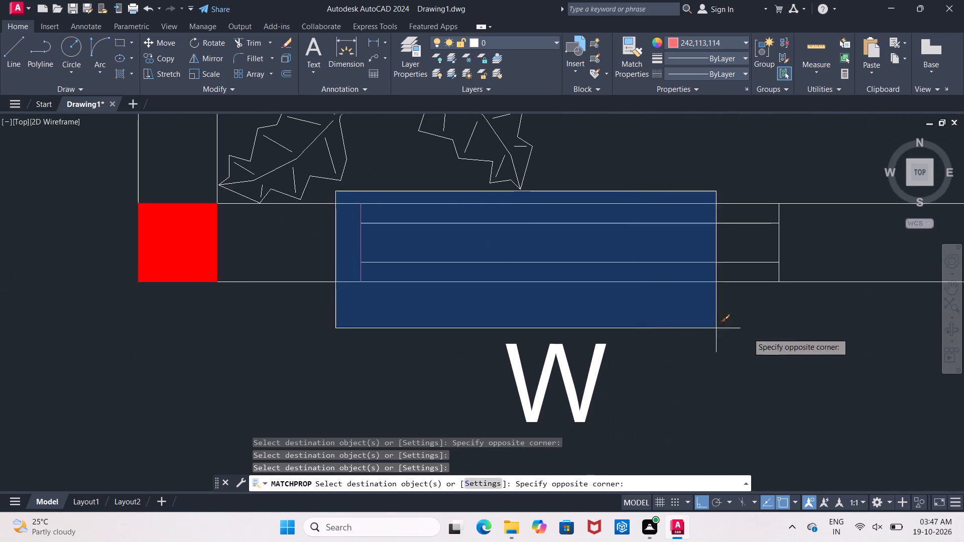
{"action": "left_click", "coordinate": [796, 339]}
{"action": "scroll", "coordinate": [794, 339], "scroll_direction": "down", "scroll_amount": 3}
Match the sample line's properties onto the first floor's right-wall windows at the multipurpose area and both bedrooms.
{"action": "middle_click_drag", "start_coordinate": [799, 345], "coordinate": [374, 295]}
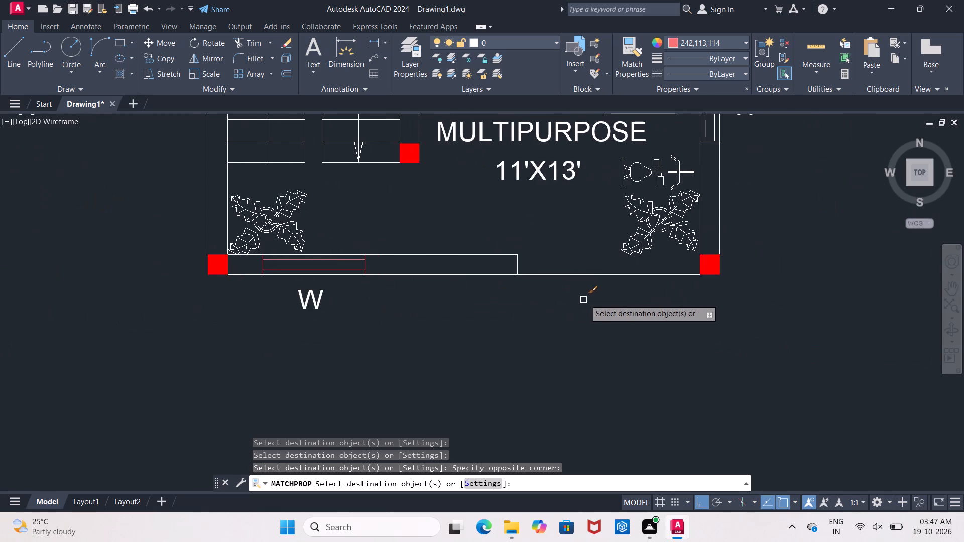
{"action": "middle_click_drag", "start_coordinate": [702, 197], "coordinate": [560, 299]}
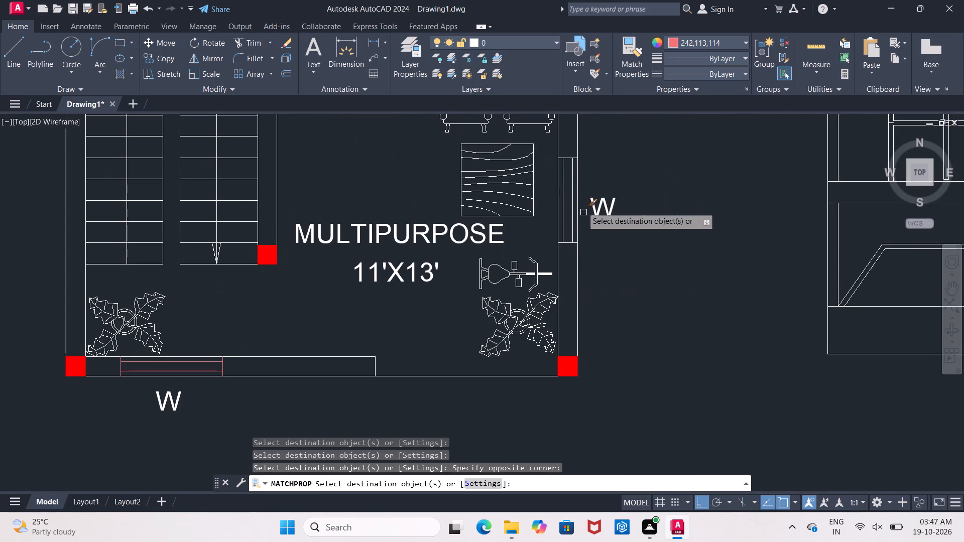
{"action": "left_click", "coordinate": [550, 152]}
{"action": "left_click", "coordinate": [580, 246]}
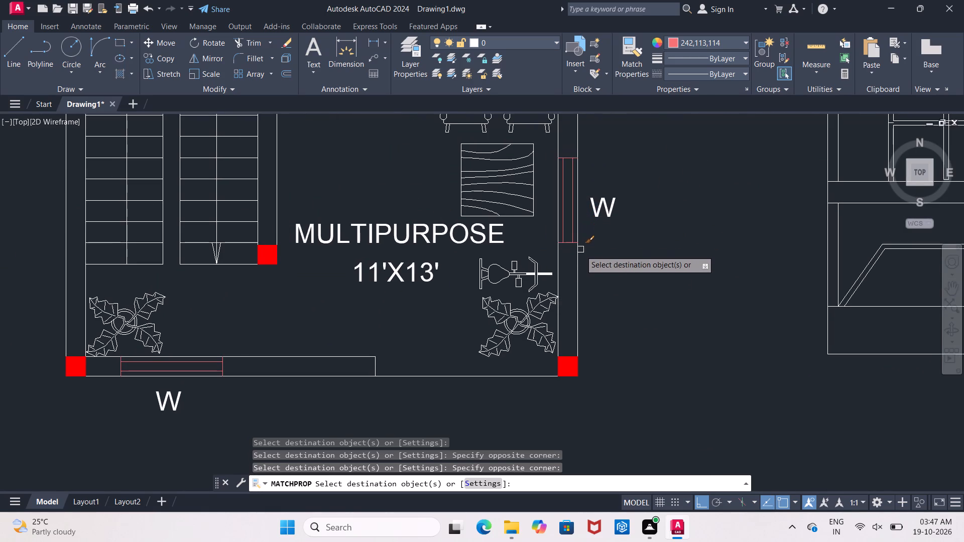
{"action": "scroll", "coordinate": [580, 253], "scroll_direction": "down", "scroll_amount": 2}
{"action": "middle_click_drag", "start_coordinate": [596, 170], "coordinate": [576, 262]}
{"action": "scroll", "coordinate": [589, 214], "scroll_direction": "down", "scroll_amount": 1}
{"action": "scroll", "coordinate": [567, 205], "scroll_direction": "up", "scroll_amount": 2}
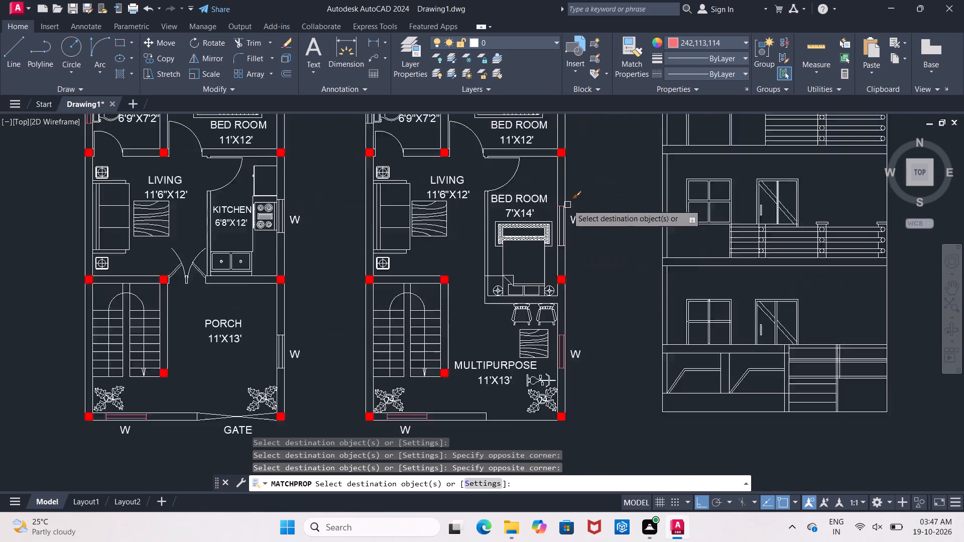
{"action": "left_click", "coordinate": [546, 198]}
{"action": "left_click", "coordinate": [565, 277]}
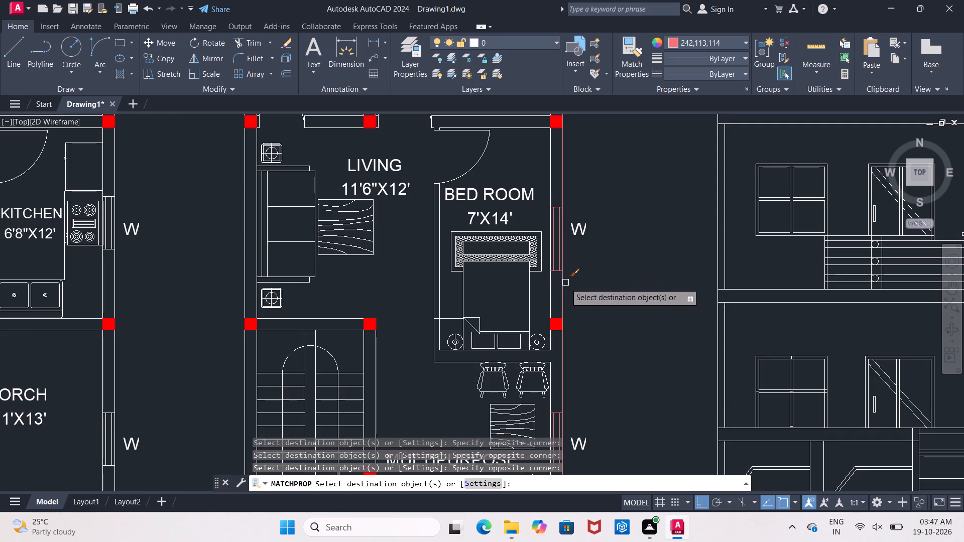
{"action": "scroll", "coordinate": [569, 287], "scroll_direction": "down", "scroll_amount": 2}
{"action": "scroll", "coordinate": [561, 169], "scroll_direction": "up", "scroll_amount": 2}
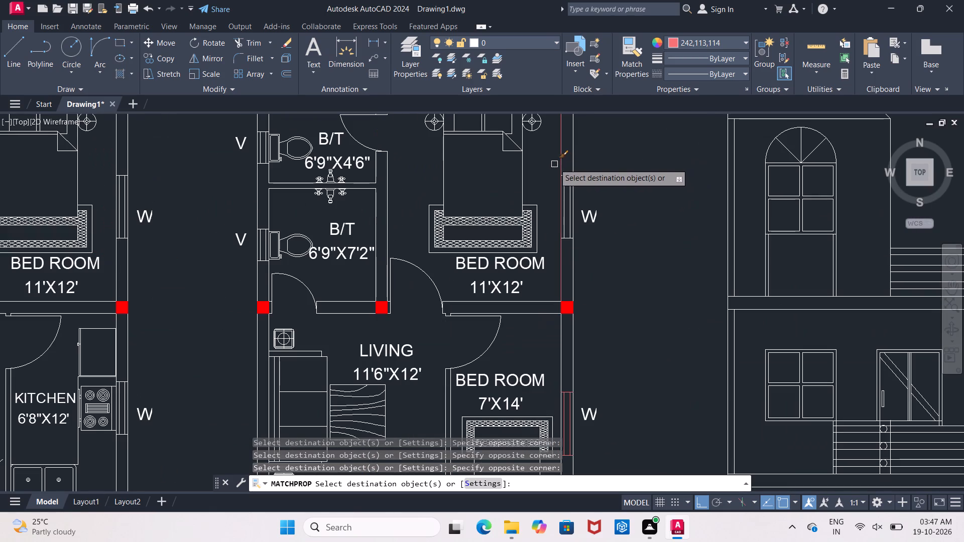
{"action": "left_click", "coordinate": [554, 164]}
{"action": "left_click", "coordinate": [579, 248]}
Match the sample line's properties onto the ground floor's right-wall windows at the porch, kitchen and bedroom.
{"action": "scroll", "coordinate": [579, 257], "scroll_direction": "down", "scroll_amount": 2}
{"action": "scroll", "coordinate": [596, 298], "scroll_direction": "down", "scroll_amount": 1}
{"action": "middle_click_drag", "start_coordinate": [596, 298], "coordinate": [617, 263]}
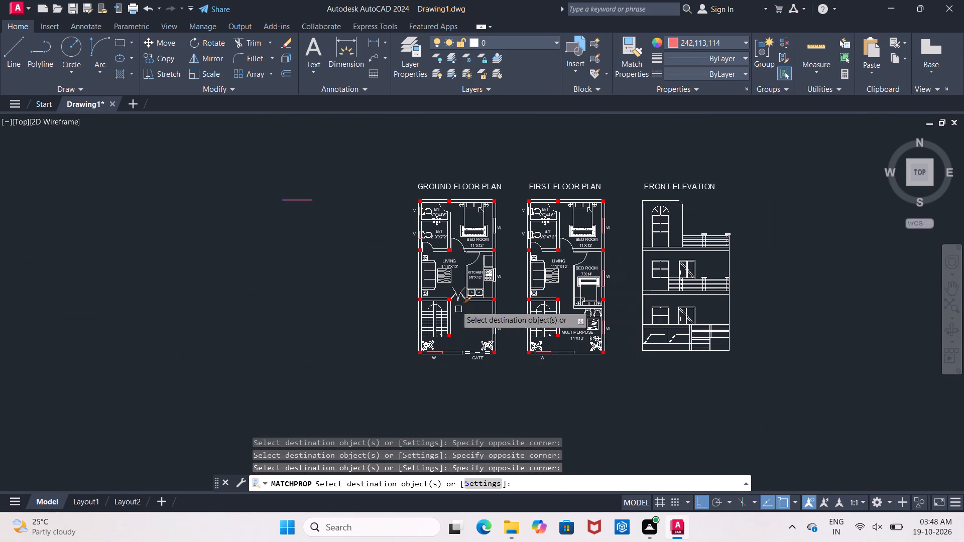
{"action": "scroll", "coordinate": [493, 231], "scroll_direction": "up", "scroll_amount": 1}
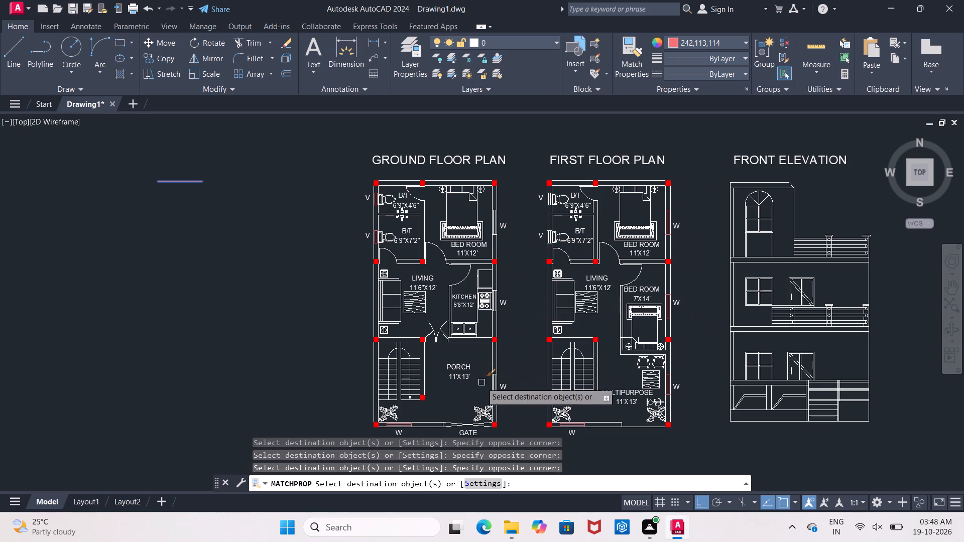
{"action": "left_click", "coordinate": [482, 365]}
{"action": "left_click", "coordinate": [500, 411]}
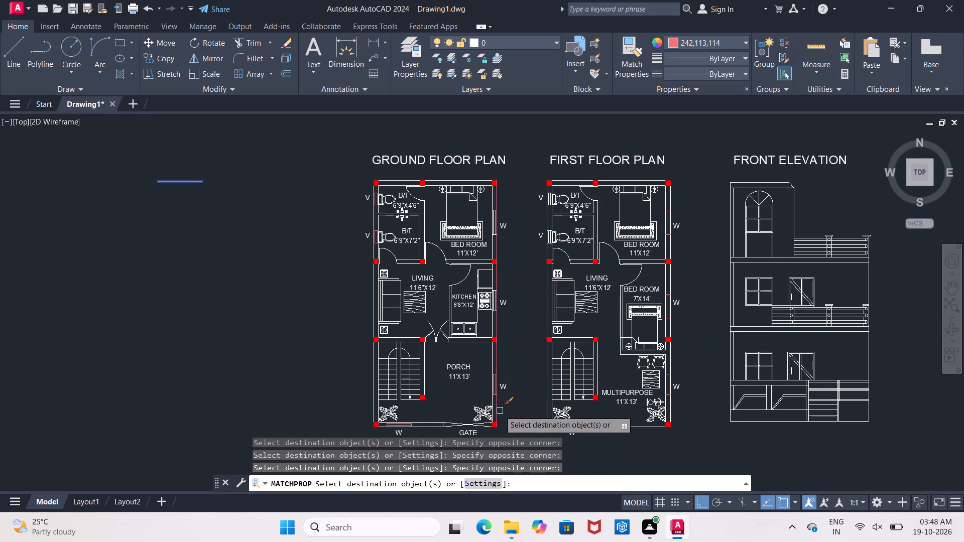
{"action": "scroll", "coordinate": [499, 320], "scroll_direction": "up", "scroll_amount": 4}
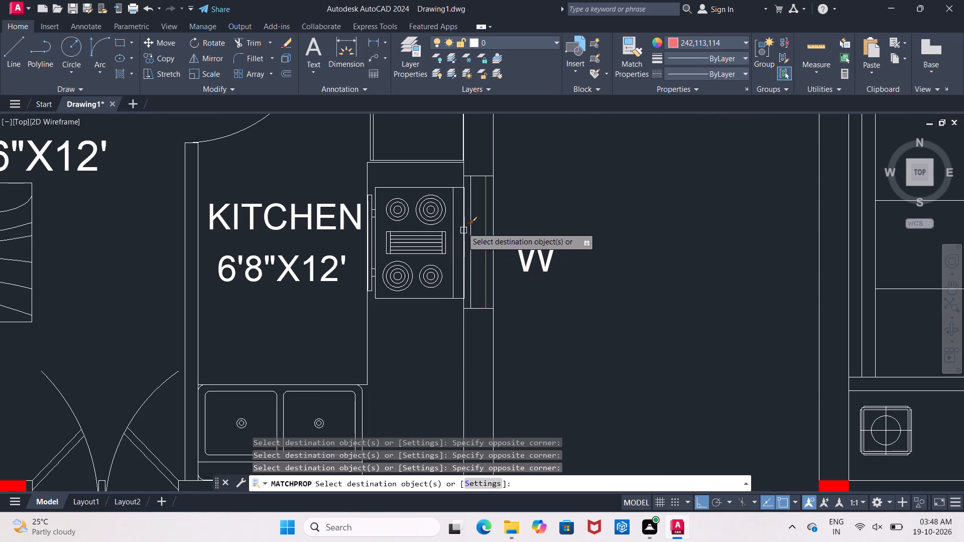
{"action": "left_click_drag", "start_coordinate": [448, 159], "coordinate": [454, 168]}
{"action": "left_click_drag", "start_coordinate": [443, 144], "coordinate": [446, 160]}
{"action": "left_click_drag", "start_coordinate": [503, 323], "coordinate": [503, 328]}
{"action": "scroll", "coordinate": [503, 327], "scroll_direction": "down", "scroll_amount": 3}
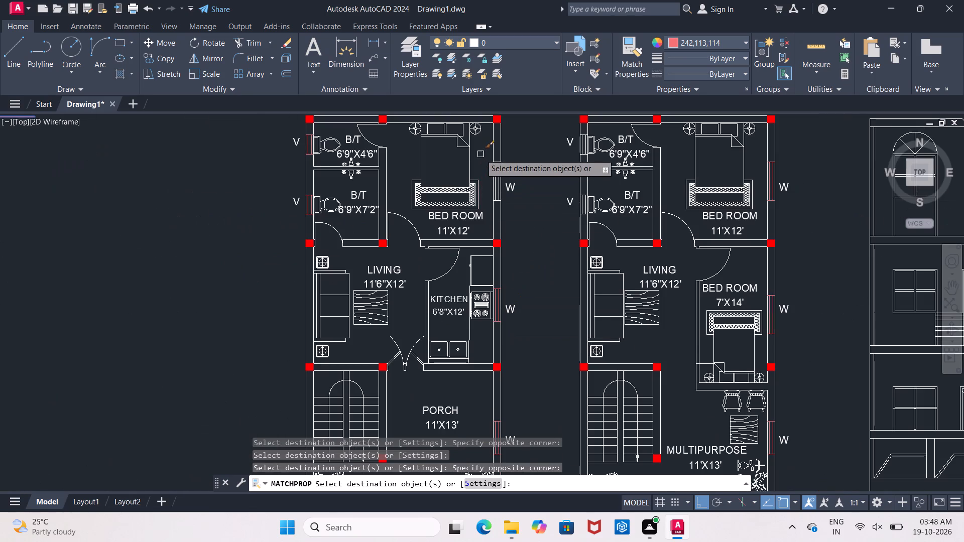
{"action": "scroll", "coordinate": [484, 154], "scroll_direction": "up", "scroll_amount": 3}
{"action": "left_click", "coordinate": [484, 154]}
{"action": "left_click", "coordinate": [556, 356]}
{"action": "scroll", "coordinate": [557, 357], "scroll_direction": "down", "scroll_amount": 3}
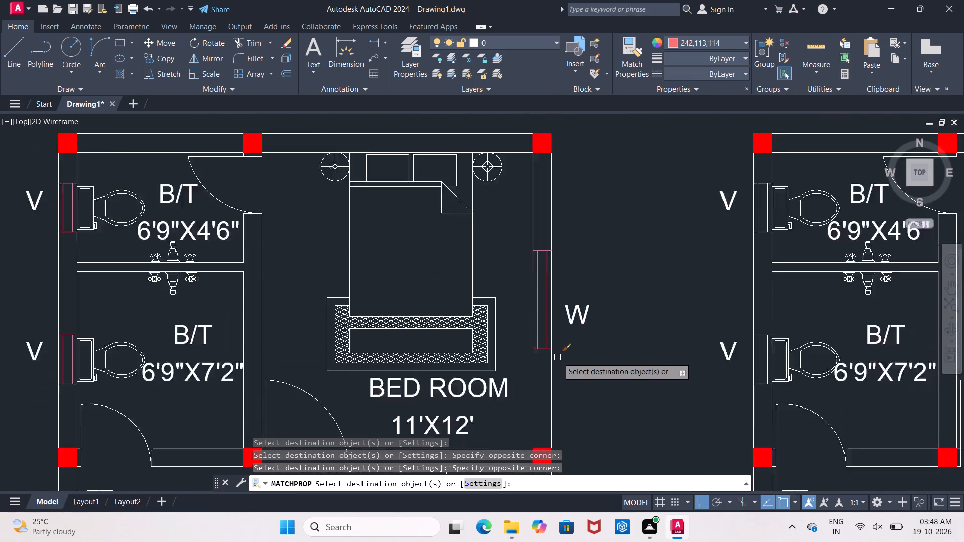
Match the sample line's properties onto the two bathroom ventilators marked V in the first floor plan.
{"action": "middle_click_drag", "start_coordinate": [558, 358], "coordinate": [509, 107]}
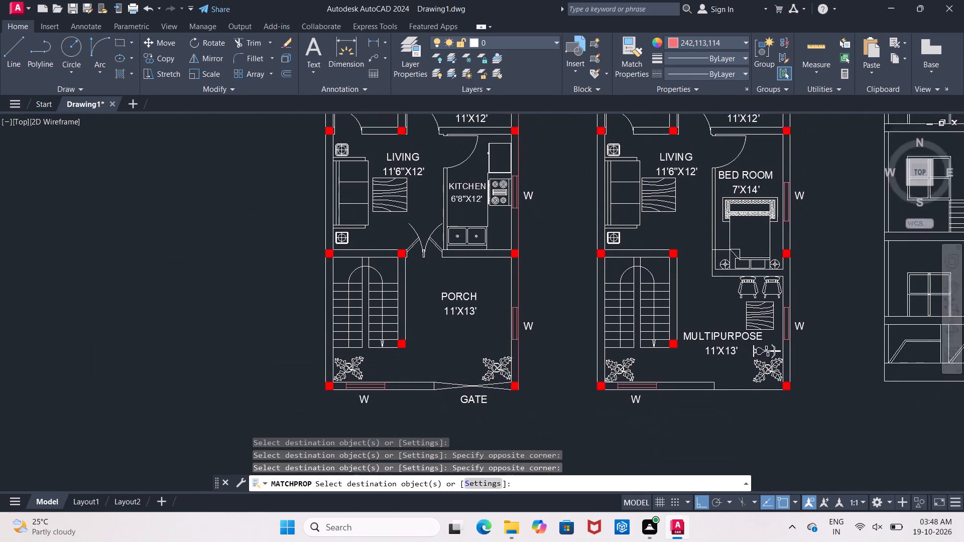
{"action": "middle_click_drag", "start_coordinate": [509, 107], "coordinate": [332, 248]}
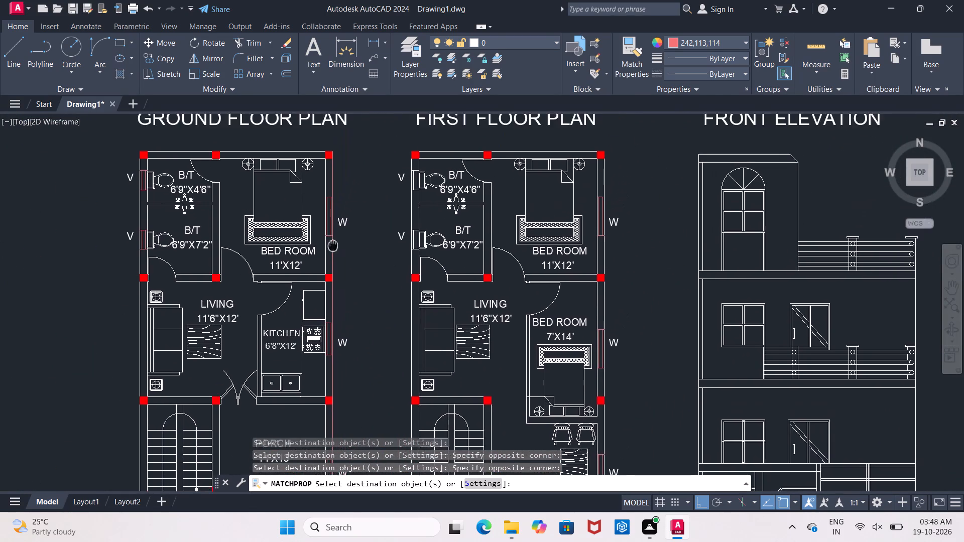
{"action": "middle_click_drag", "start_coordinate": [332, 248], "coordinate": [330, 252]}
{"action": "scroll", "coordinate": [447, 196], "scroll_direction": "up", "scroll_amount": 2}
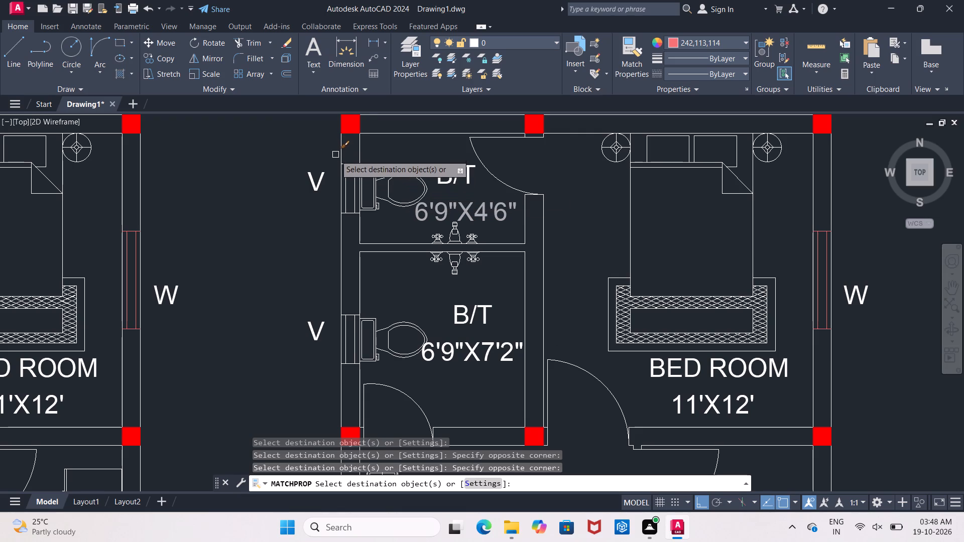
{"action": "left_click", "coordinate": [335, 155]}
{"action": "left_click_drag", "start_coordinate": [366, 225], "coordinate": [366, 230]}
{"action": "middle_click_drag", "start_coordinate": [366, 233], "coordinate": [355, 137]}
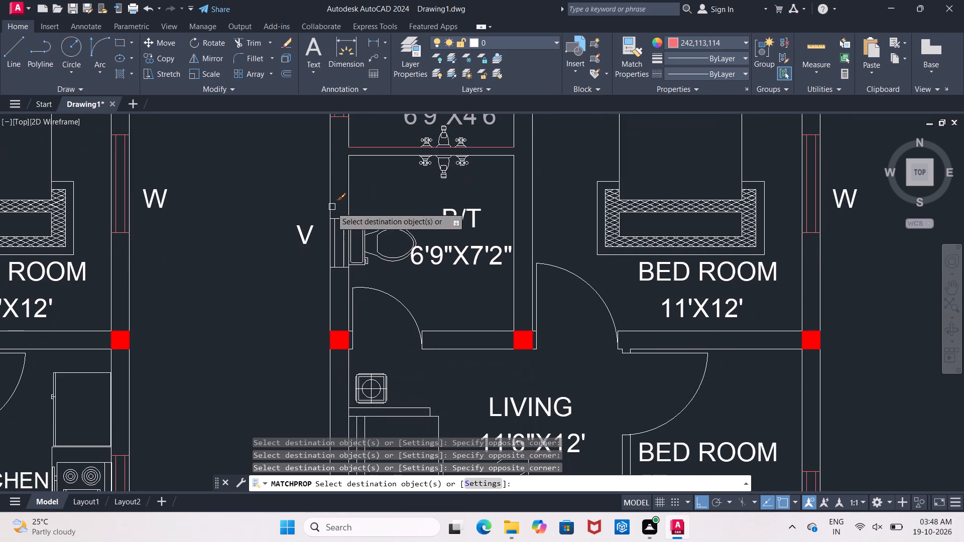
{"action": "left_click", "coordinate": [322, 212]}
{"action": "left_click", "coordinate": [374, 295]}
{"action": "middle_click_drag", "start_coordinate": [377, 292], "coordinate": [381, 116]}
{"action": "scroll", "coordinate": [381, 119], "scroll_direction": "down", "scroll_amount": 3}
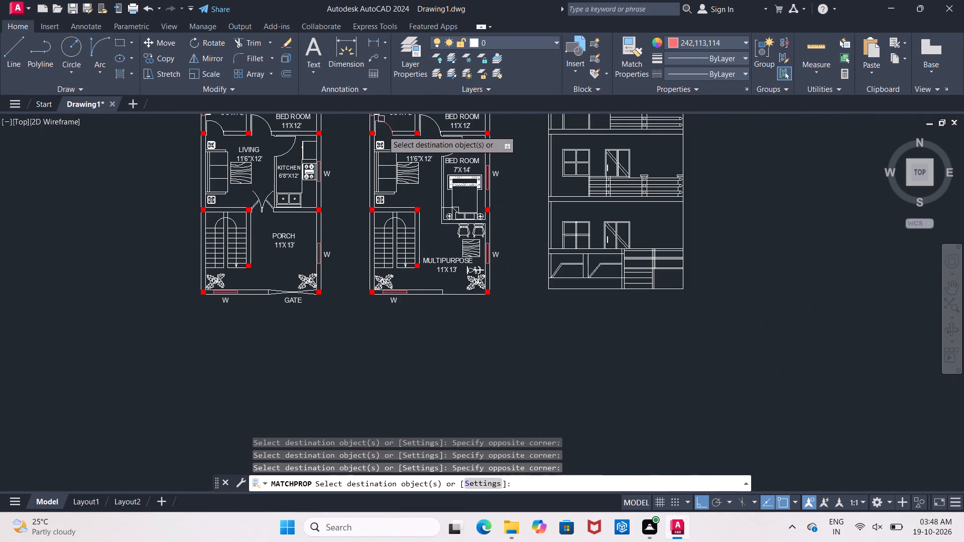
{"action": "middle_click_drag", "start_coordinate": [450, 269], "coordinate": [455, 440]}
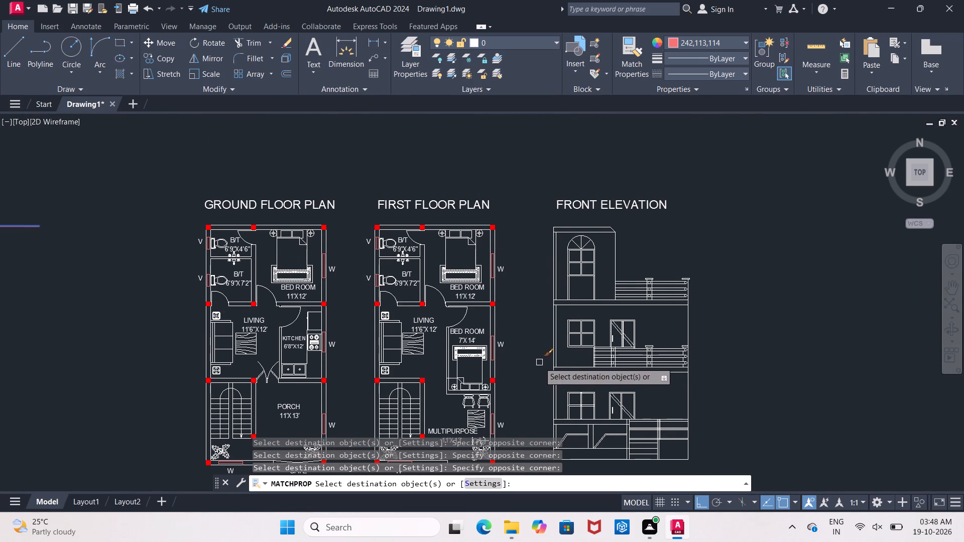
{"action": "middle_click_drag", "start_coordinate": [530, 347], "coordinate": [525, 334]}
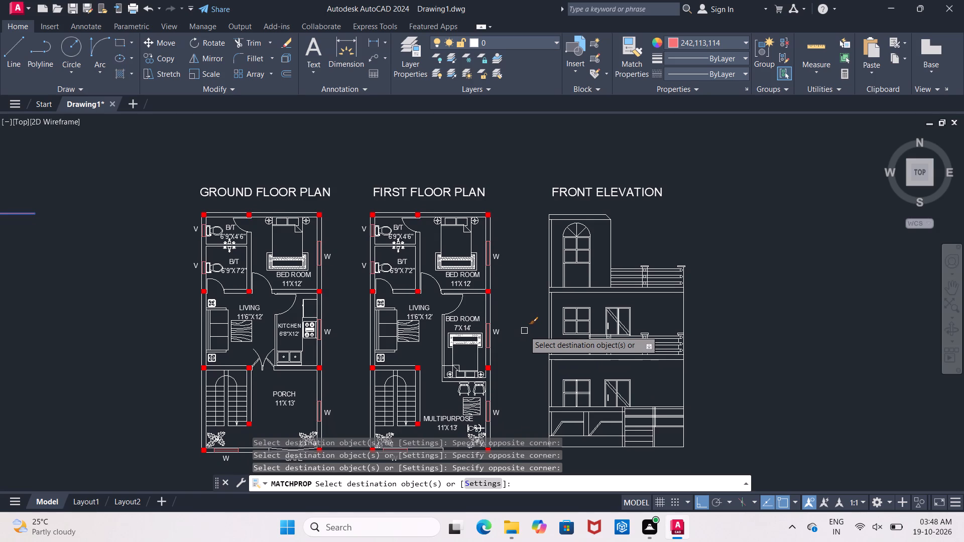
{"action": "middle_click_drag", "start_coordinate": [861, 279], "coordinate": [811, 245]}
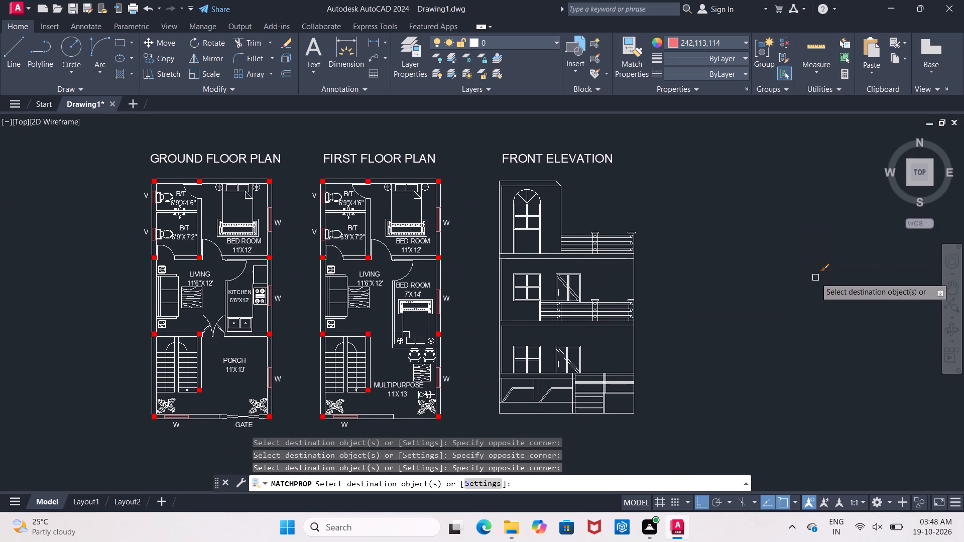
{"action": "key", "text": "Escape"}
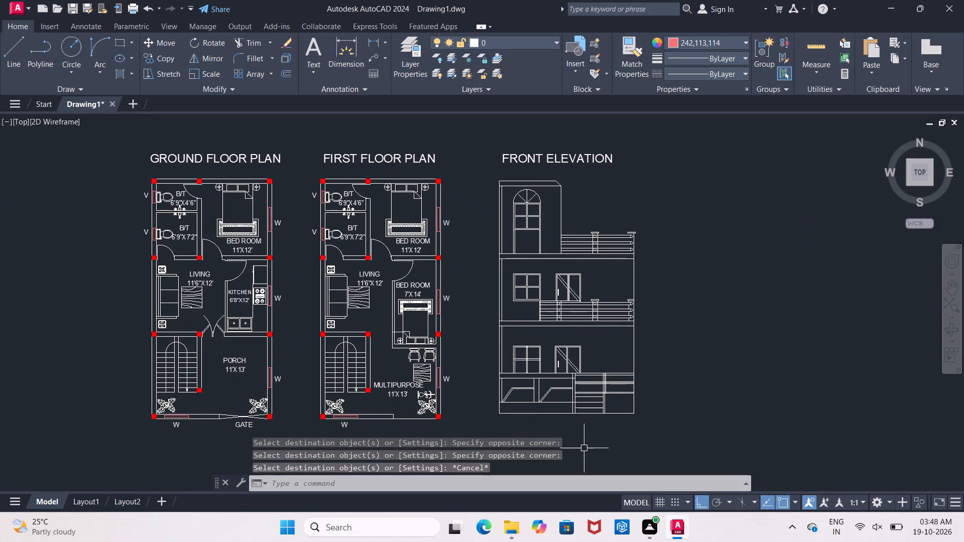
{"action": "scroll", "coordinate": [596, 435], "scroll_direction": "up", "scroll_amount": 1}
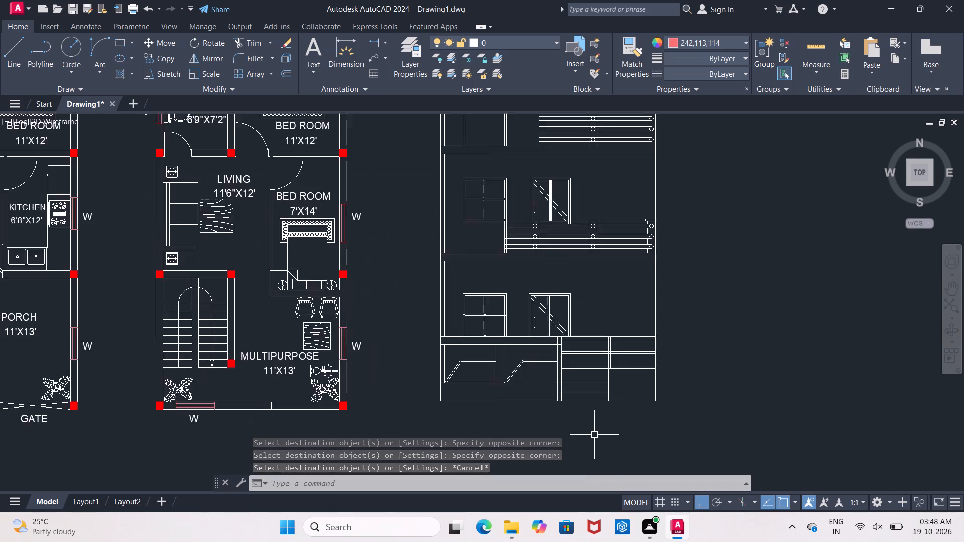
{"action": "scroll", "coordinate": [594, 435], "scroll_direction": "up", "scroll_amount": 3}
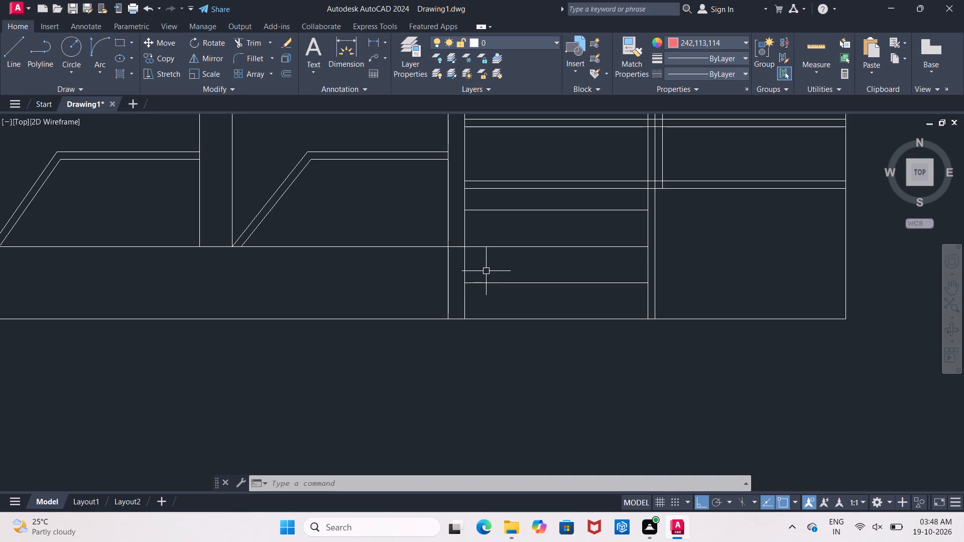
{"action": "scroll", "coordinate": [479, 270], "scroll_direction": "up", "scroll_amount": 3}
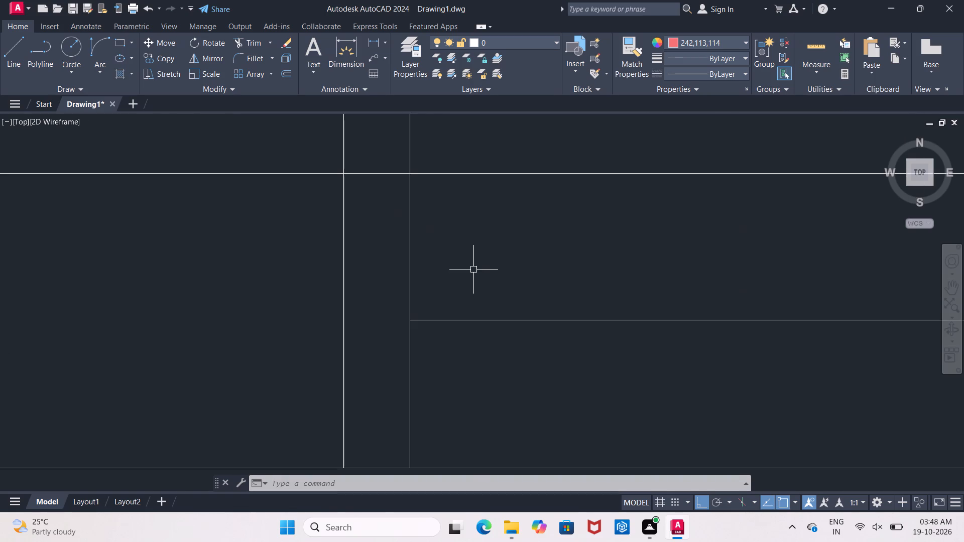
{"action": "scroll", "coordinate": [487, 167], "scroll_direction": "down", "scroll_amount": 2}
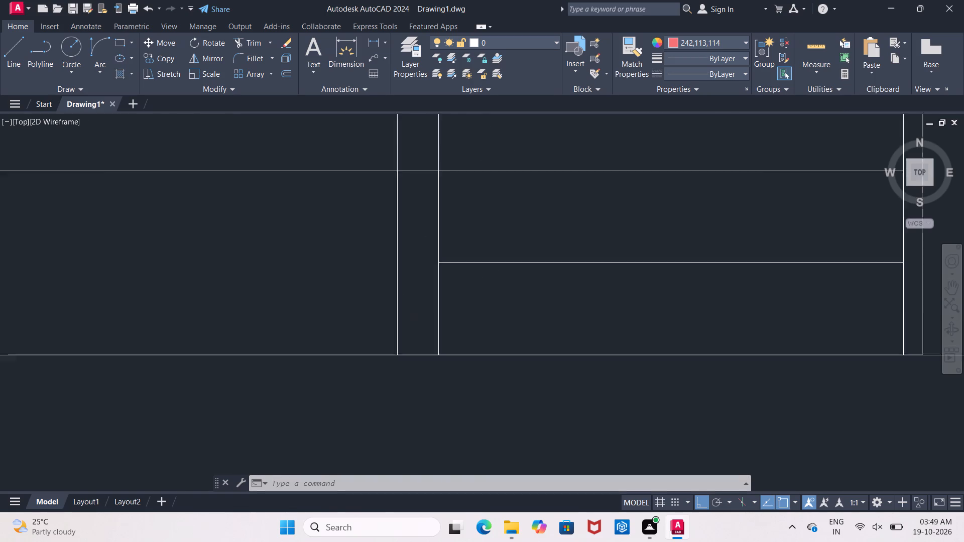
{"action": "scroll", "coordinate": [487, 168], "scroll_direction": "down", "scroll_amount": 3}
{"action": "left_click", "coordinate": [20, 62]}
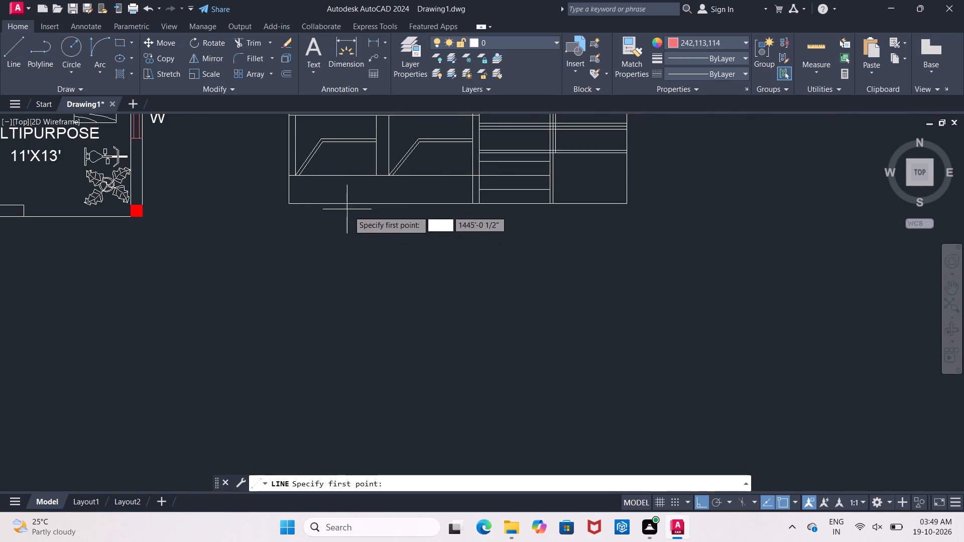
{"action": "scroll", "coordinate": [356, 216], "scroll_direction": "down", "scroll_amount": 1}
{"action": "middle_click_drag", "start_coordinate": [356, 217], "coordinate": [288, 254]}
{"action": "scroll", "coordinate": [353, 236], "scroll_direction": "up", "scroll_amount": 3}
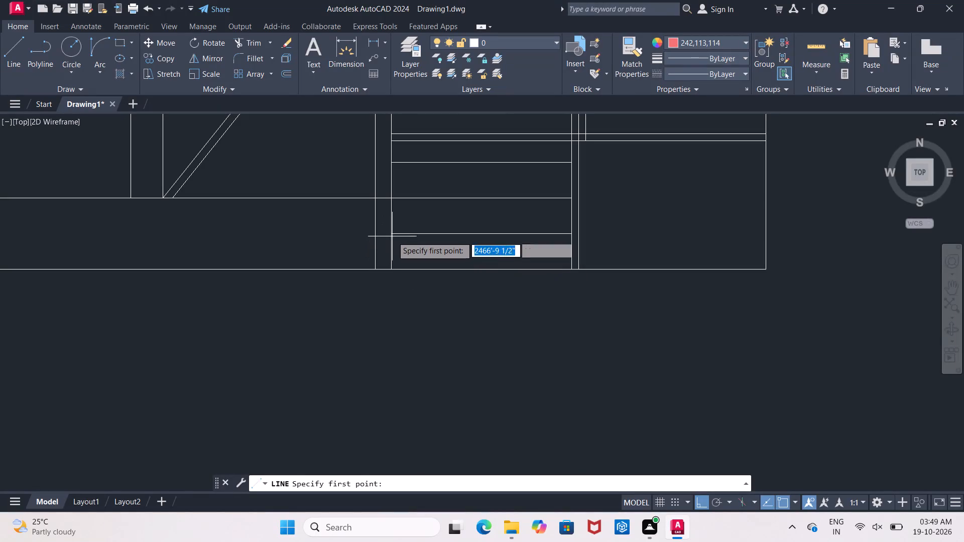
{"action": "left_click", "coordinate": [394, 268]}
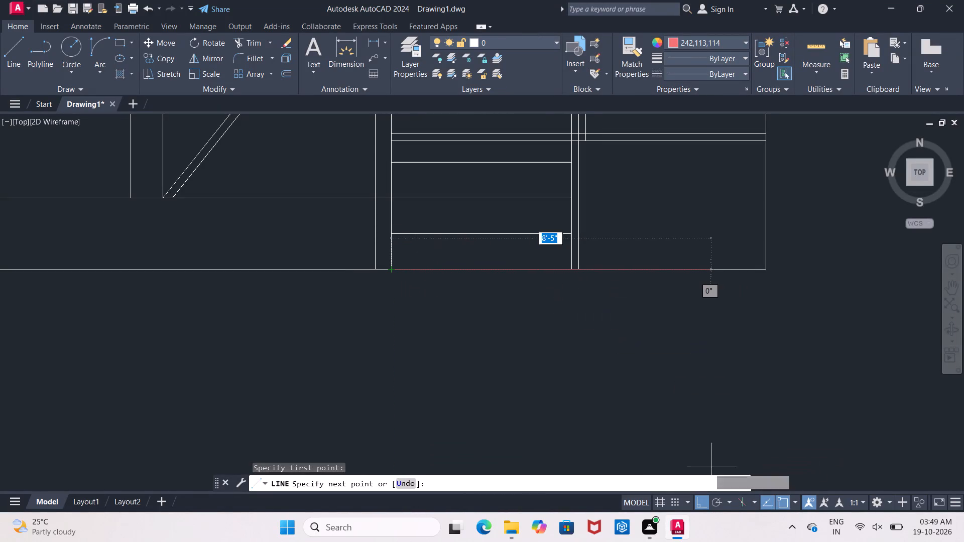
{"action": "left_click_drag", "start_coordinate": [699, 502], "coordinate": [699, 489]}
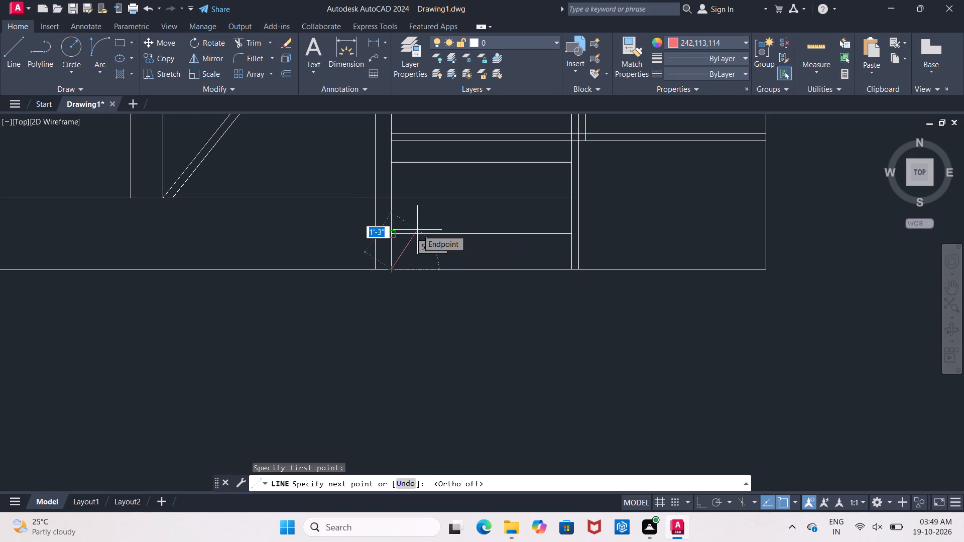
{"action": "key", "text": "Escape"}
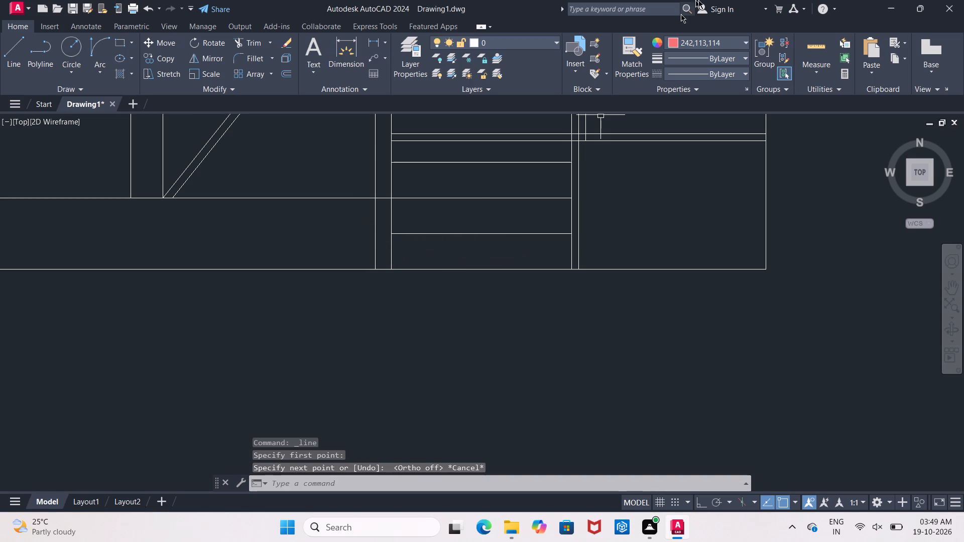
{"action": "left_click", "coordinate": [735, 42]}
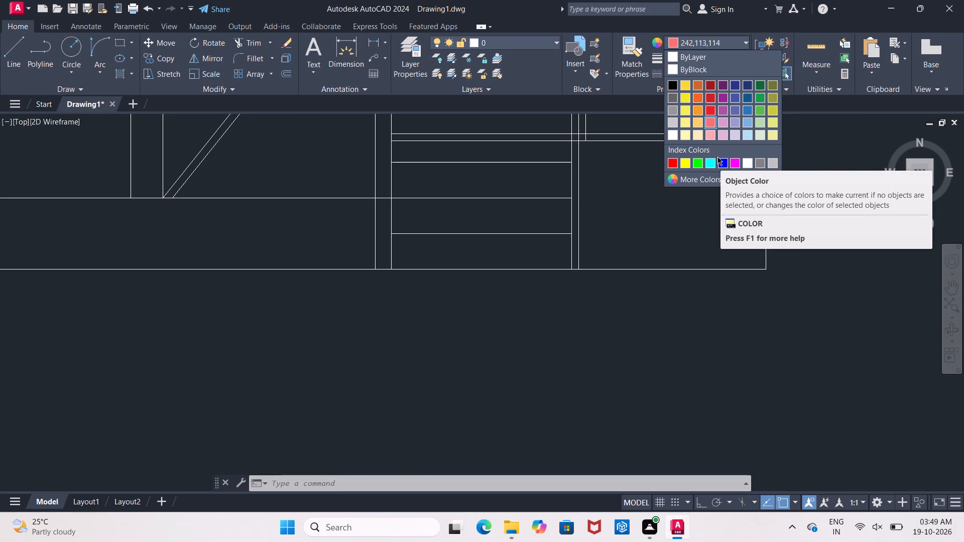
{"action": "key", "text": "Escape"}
Set the current object colour to orange 248,153,30 and draw a short slanted sample line in the empty area beside the ground floor plan.
{"action": "scroll", "coordinate": [702, 150], "scroll_direction": "down", "scroll_amount": 6}
{"action": "middle_click_drag", "start_coordinate": [710, 154], "coordinate": [730, 218]}
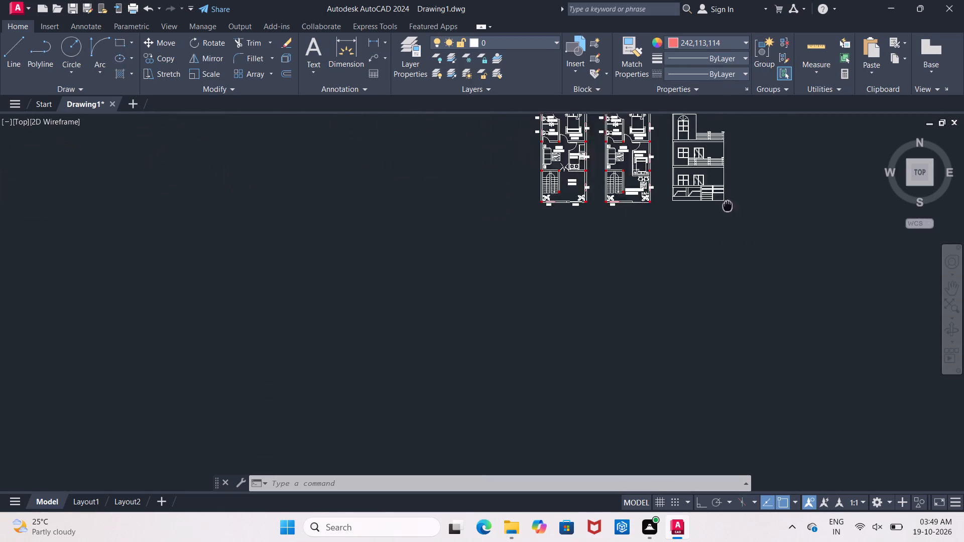
{"action": "middle_click_drag", "start_coordinate": [730, 218], "coordinate": [738, 309]}
{"action": "scroll", "coordinate": [574, 198], "scroll_direction": "up", "scroll_amount": 2}
{"action": "middle_click_drag", "start_coordinate": [583, 199], "coordinate": [582, 193]}
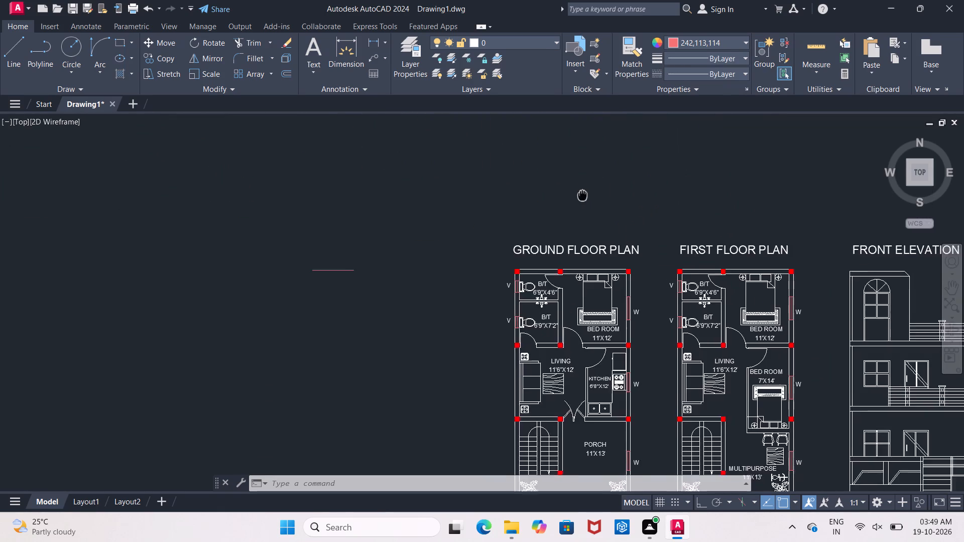
{"action": "middle_click_drag", "start_coordinate": [582, 193], "coordinate": [555, 114]}
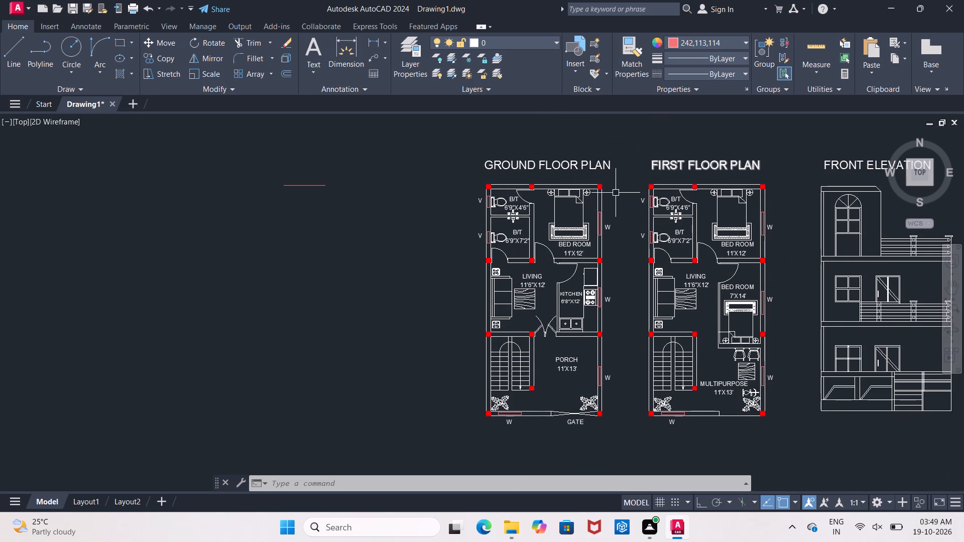
{"action": "left_click", "coordinate": [745, 44]}
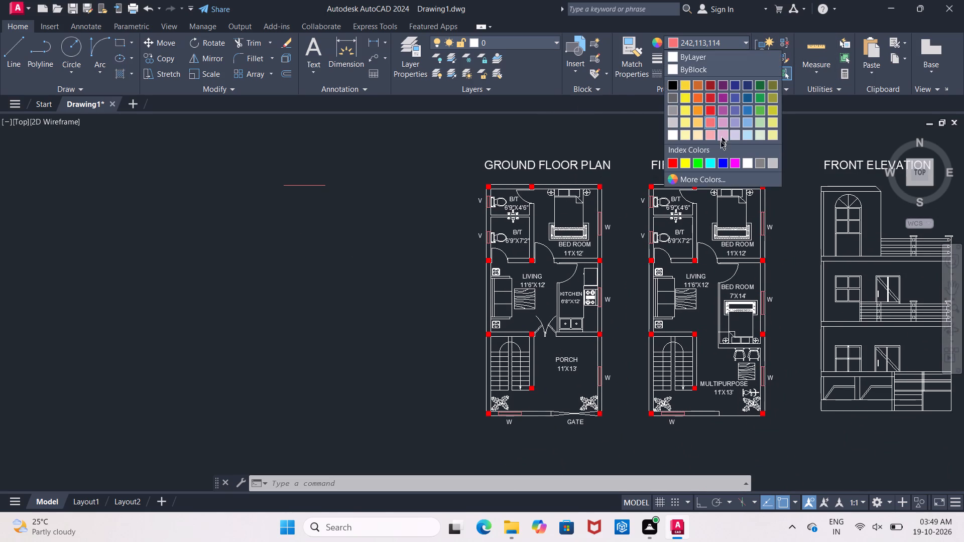
{"action": "left_click", "coordinate": [698, 108]}
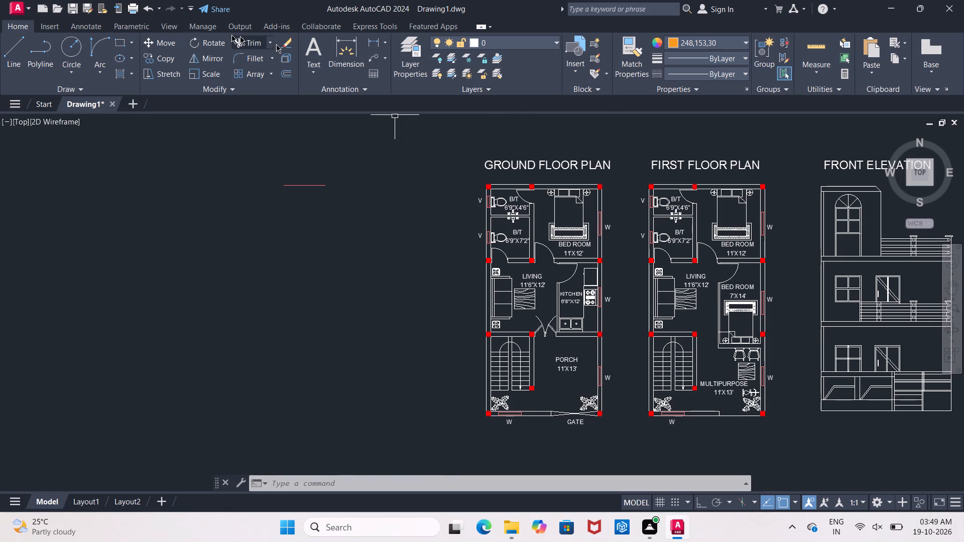
{"action": "left_click", "coordinate": [17, 50]}
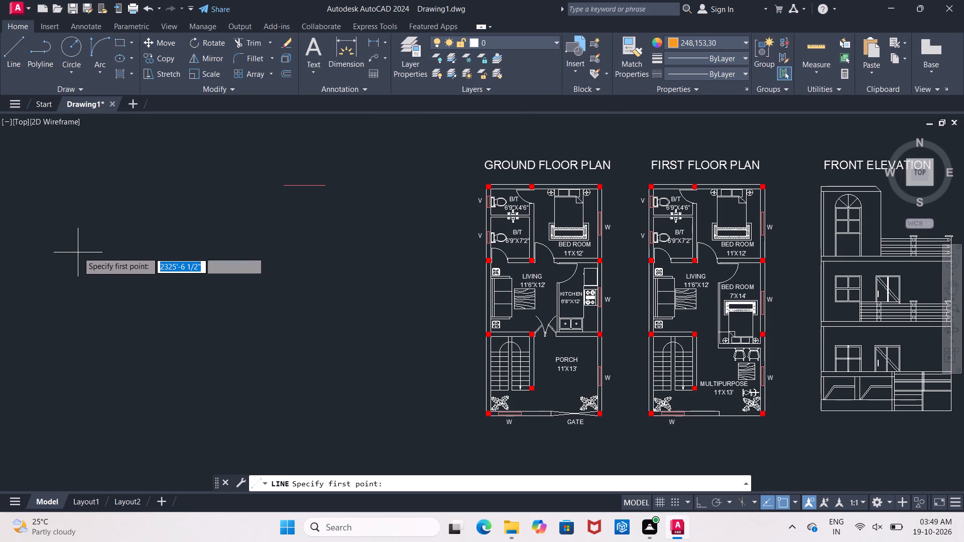
{"action": "left_click_drag", "start_coordinate": [86, 251], "coordinate": [111, 265]}
{"action": "left_click", "coordinate": [164, 277]}
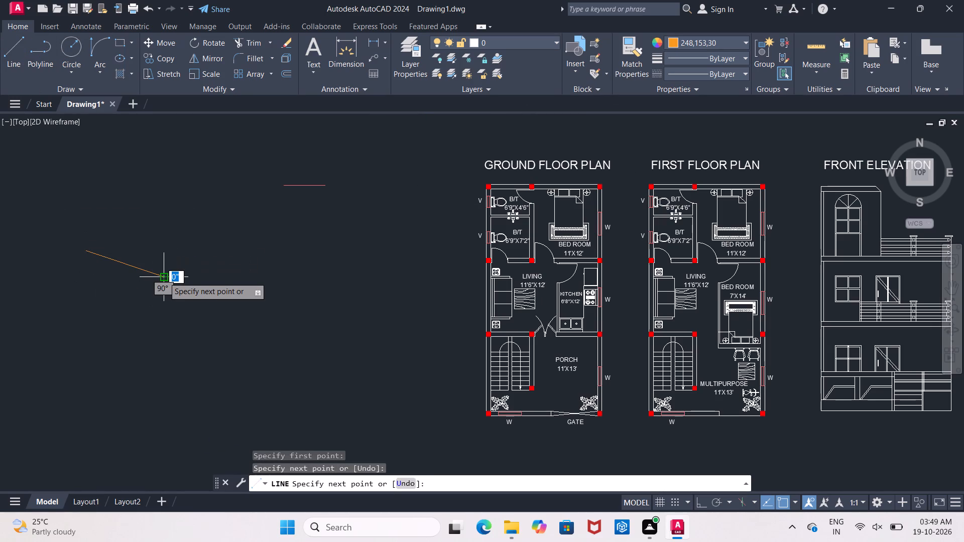
{"action": "key", "text": "Escape"}
Match the orange sample line's properties onto the ground floor's two B/T labels, the BED ROOM label and their size texts.
{"action": "left_click", "coordinate": [626, 54]}
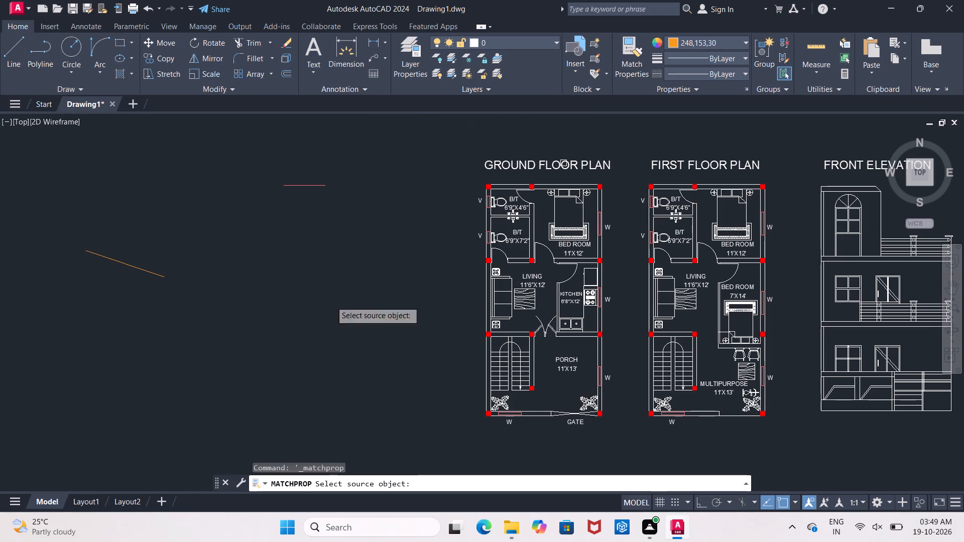
{"action": "left_click", "coordinate": [164, 274]}
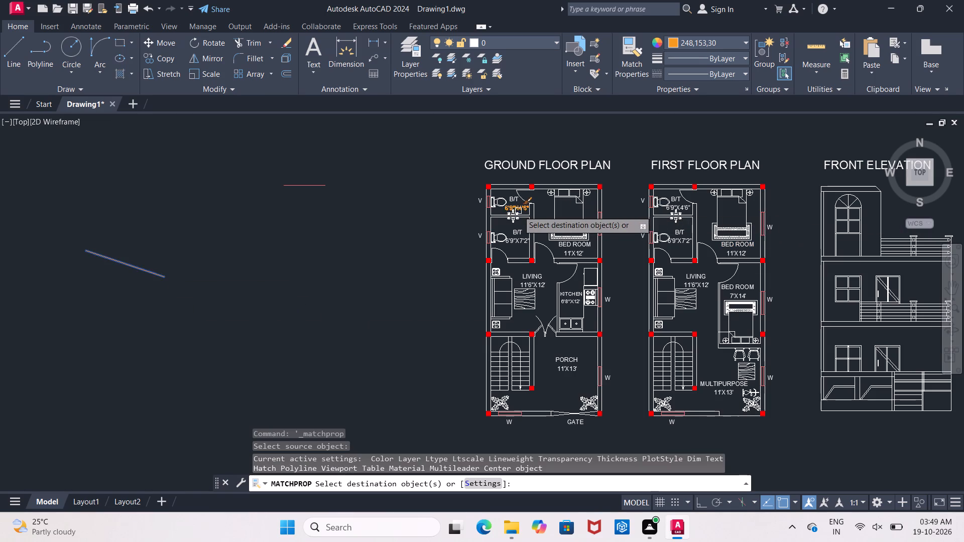
{"action": "scroll", "coordinate": [518, 209], "scroll_direction": "up", "scroll_amount": 3}
{"action": "left_click", "coordinate": [497, 169]}
{"action": "left_click", "coordinate": [490, 200]}
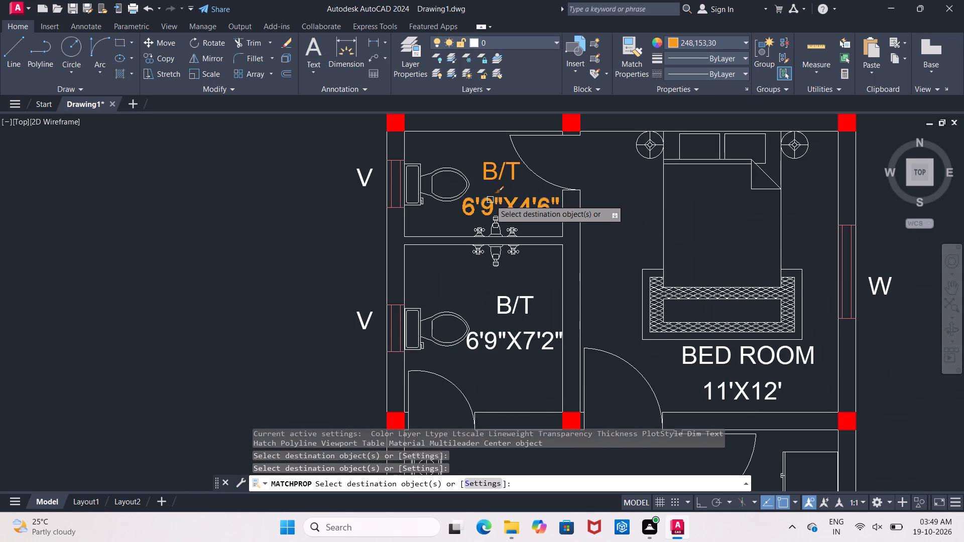
{"action": "left_click", "coordinate": [703, 349]}
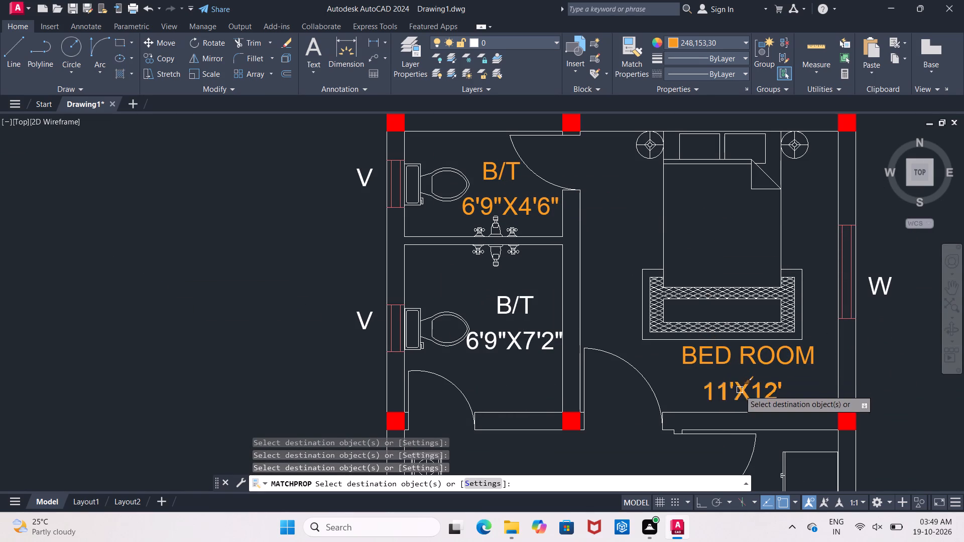
{"action": "left_click", "coordinate": [740, 390]}
{"action": "left_click", "coordinate": [528, 297]}
{"action": "left_click", "coordinate": [509, 350]}
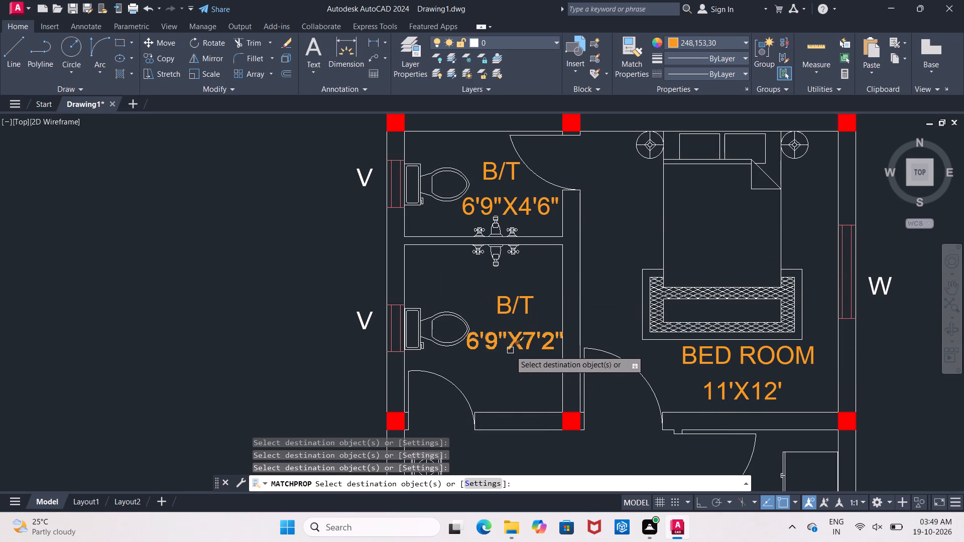
Match the orange sample line's properties onto the ground floor's LIVING, KITCHEN and PORCH labels and their size texts.
{"action": "scroll", "coordinate": [511, 350], "scroll_direction": "down", "scroll_amount": 3}
{"action": "middle_click_drag", "start_coordinate": [511, 350], "coordinate": [553, 213]}
{"action": "scroll", "coordinate": [571, 262], "scroll_direction": "up", "scroll_amount": 4}
{"action": "left_click", "coordinate": [574, 157]}
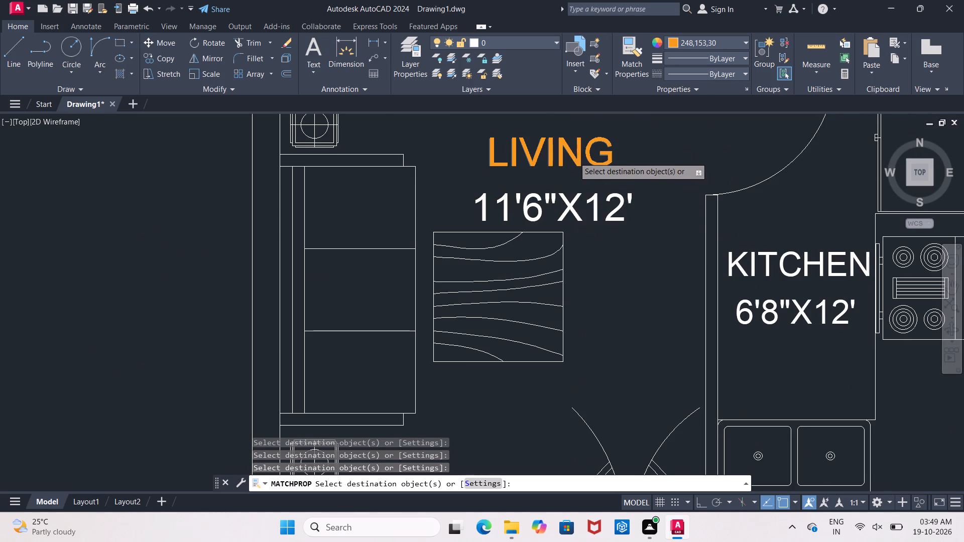
{"action": "left_click", "coordinate": [565, 196]}
{"action": "scroll", "coordinate": [589, 228], "scroll_direction": "down", "scroll_amount": 2}
{"action": "left_click", "coordinate": [692, 243]}
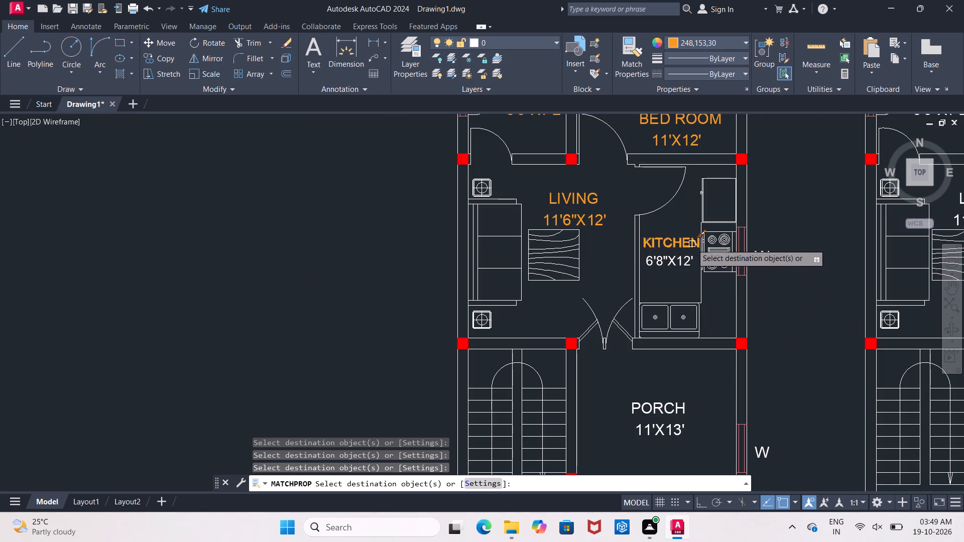
{"action": "left_click", "coordinate": [678, 259]}
{"action": "scroll", "coordinate": [678, 259], "scroll_direction": "down", "scroll_amount": 2}
{"action": "middle_click_drag", "start_coordinate": [678, 259], "coordinate": [595, 216]}
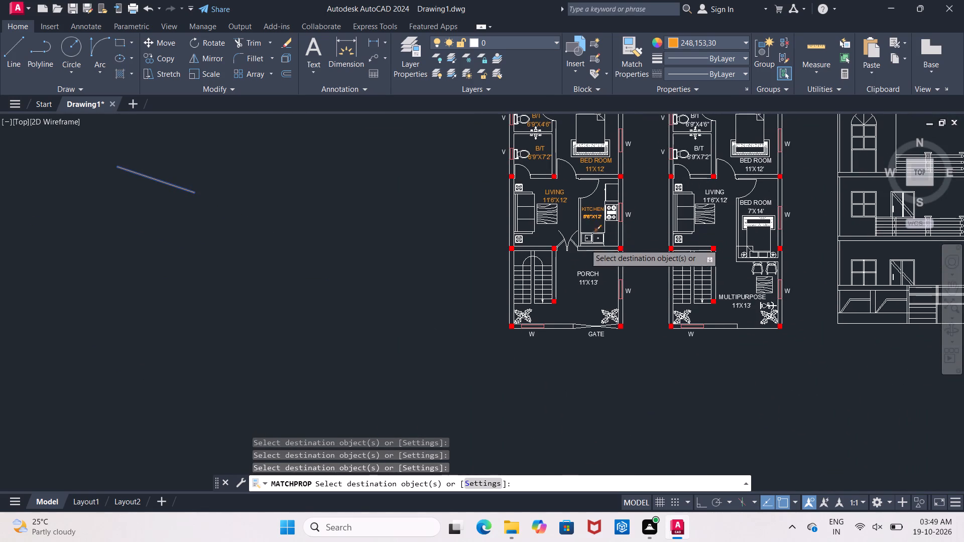
{"action": "left_click", "coordinate": [583, 269]}
{"action": "left_click", "coordinate": [584, 281]}
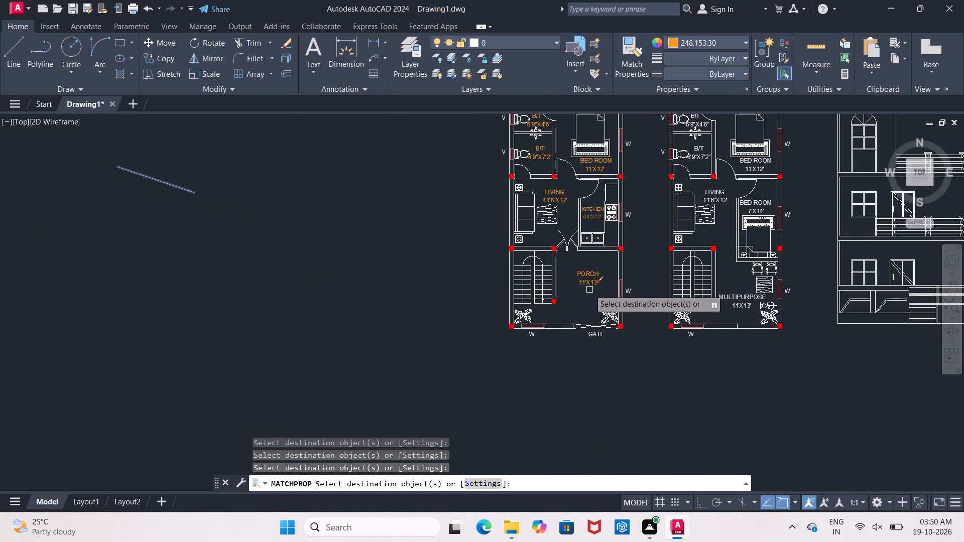
Match the orange sample line's properties onto the first floor's MULTIPURPOSE, LIVING and both BED ROOM labels with their size texts.
{"action": "middle_click_drag", "start_coordinate": [589, 290], "coordinate": [506, 300]}
{"action": "left_click", "coordinate": [654, 306]}
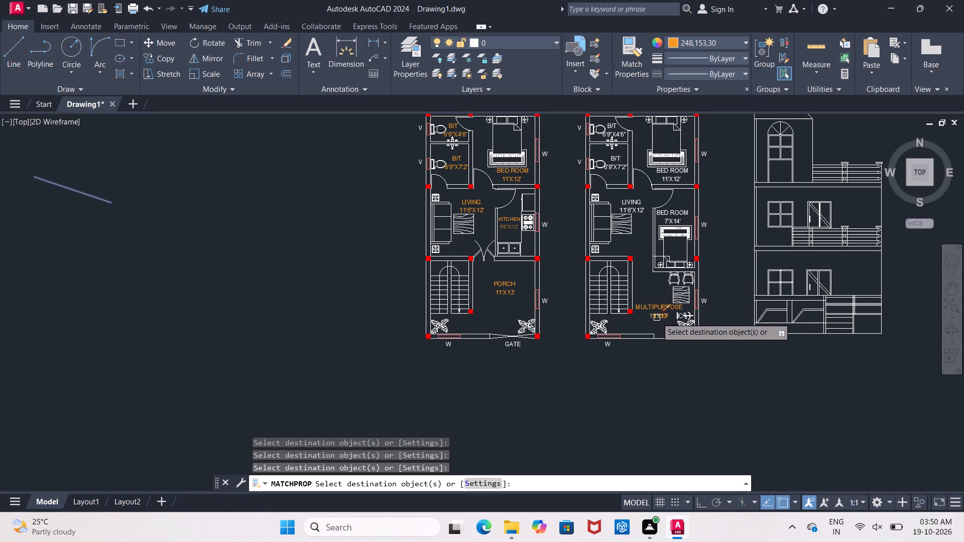
{"action": "left_click", "coordinate": [657, 318]}
{"action": "left_click", "coordinate": [634, 202]}
{"action": "left_click", "coordinate": [634, 206]}
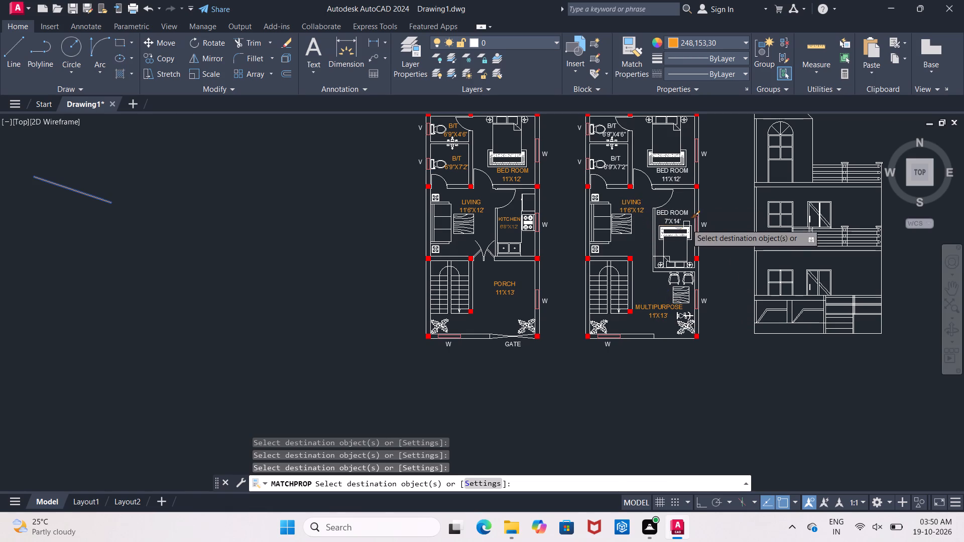
{"action": "left_click", "coordinate": [680, 212]}
{"action": "scroll", "coordinate": [674, 223], "scroll_direction": "up", "scroll_amount": 2}
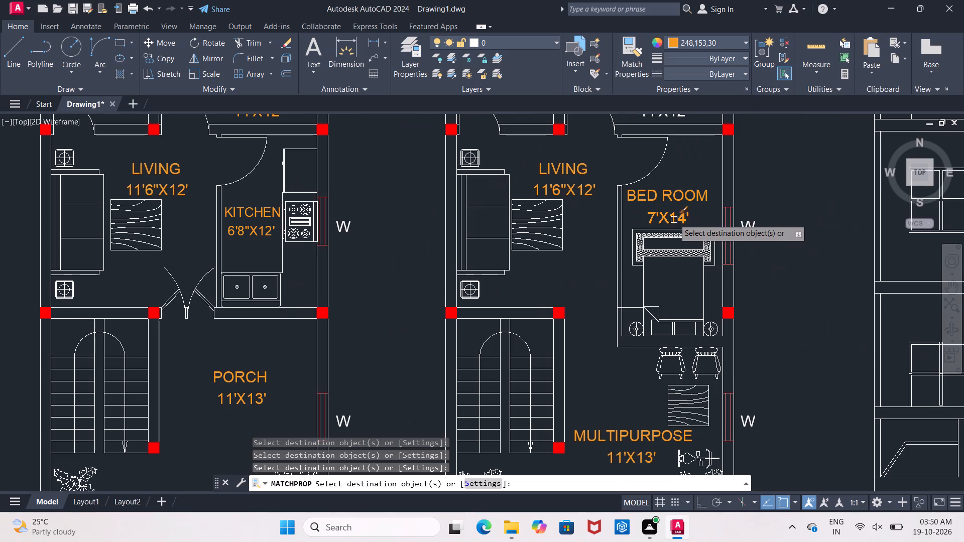
{"action": "left_click", "coordinate": [674, 219]}
{"action": "middle_click_drag", "start_coordinate": [679, 198], "coordinate": [596, 346]}
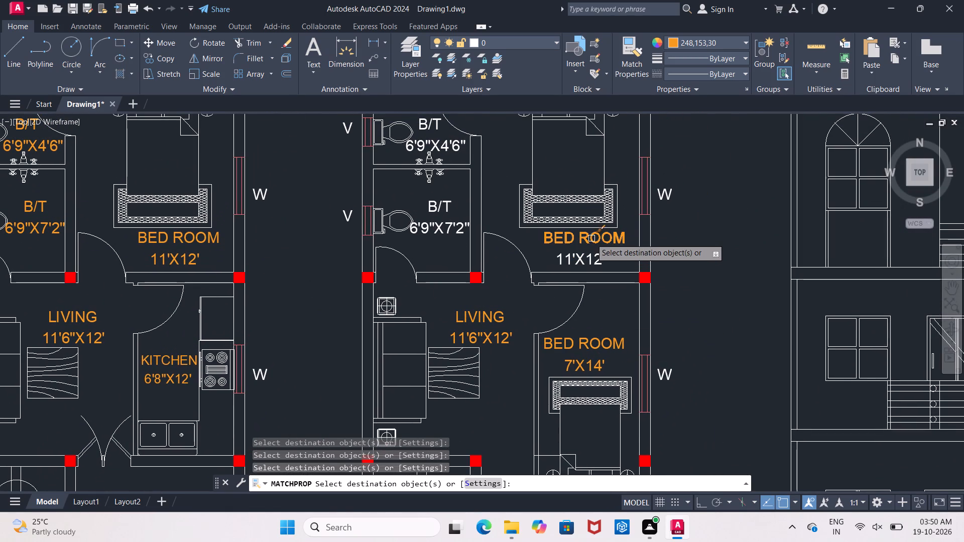
{"action": "left_click", "coordinate": [588, 234]}
{"action": "left_click", "coordinate": [577, 255]}
{"action": "middle_click_drag", "start_coordinate": [580, 248], "coordinate": [544, 316]}
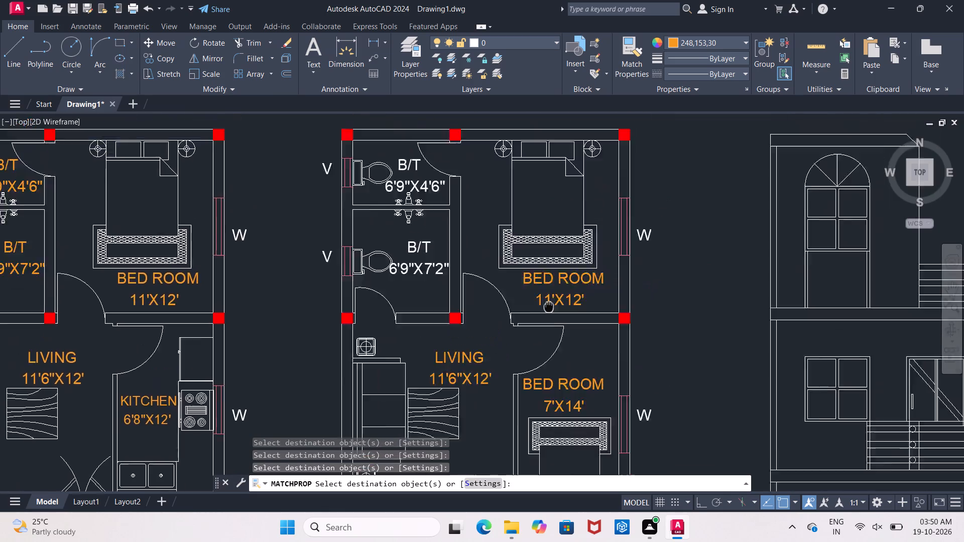
Match the orange sample line's properties onto the first floor's two B/T labels and their 6'9"X7'2" and 6'9"X4'6" size texts.
{"action": "middle_click_drag", "start_coordinate": [544, 316], "coordinate": [539, 322]}
{"action": "scroll", "coordinate": [539, 322], "scroll_direction": "down", "scroll_amount": 1}
{"action": "scroll", "coordinate": [542, 316], "scroll_direction": "up", "scroll_amount": 1}
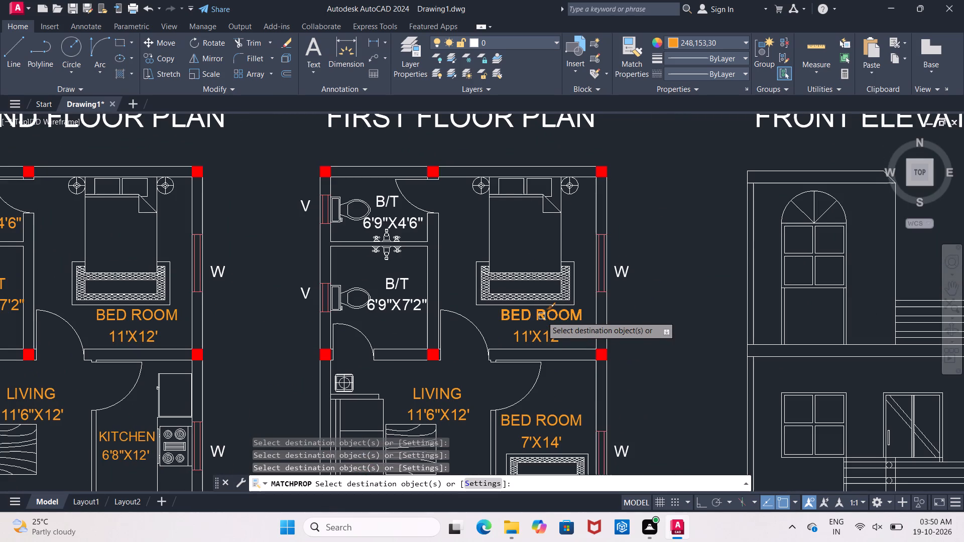
{"action": "left_click", "coordinate": [396, 284]}
{"action": "left_click", "coordinate": [402, 307]}
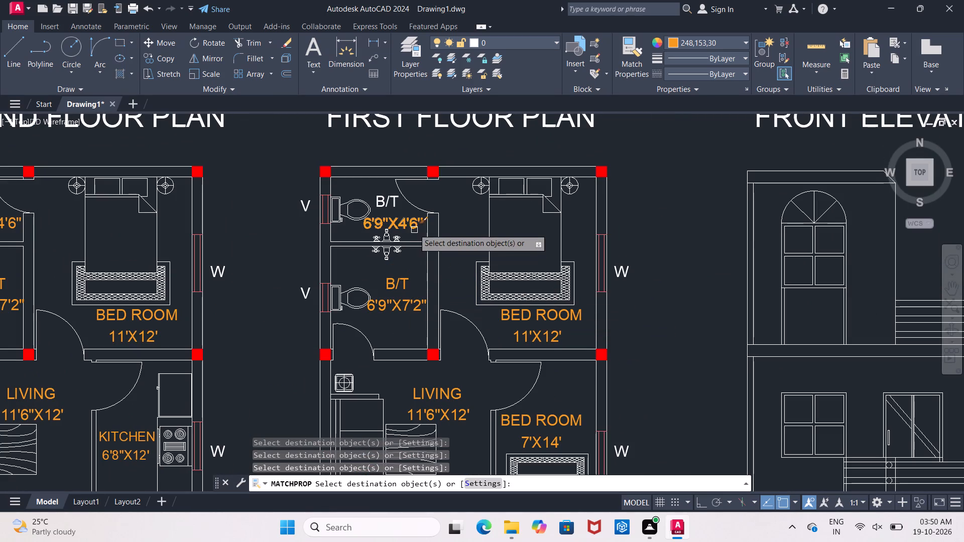
{"action": "left_click", "coordinate": [386, 201]}
{"action": "left_click_drag", "start_coordinate": [386, 214], "coordinate": [386, 220]}
{"action": "scroll", "coordinate": [387, 220], "scroll_direction": "down", "scroll_amount": 1}
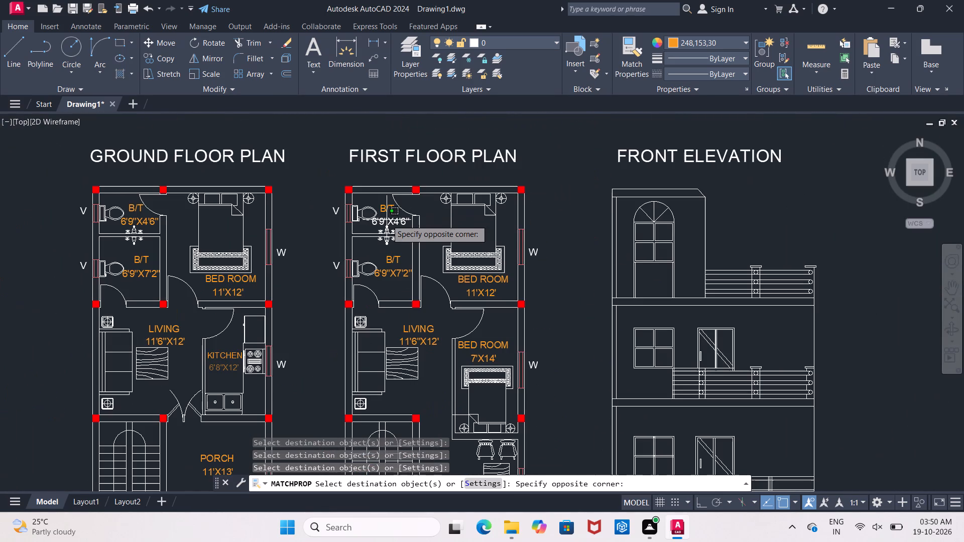
{"action": "left_click", "coordinate": [387, 220]}
{"action": "left_click", "coordinate": [391, 220]}
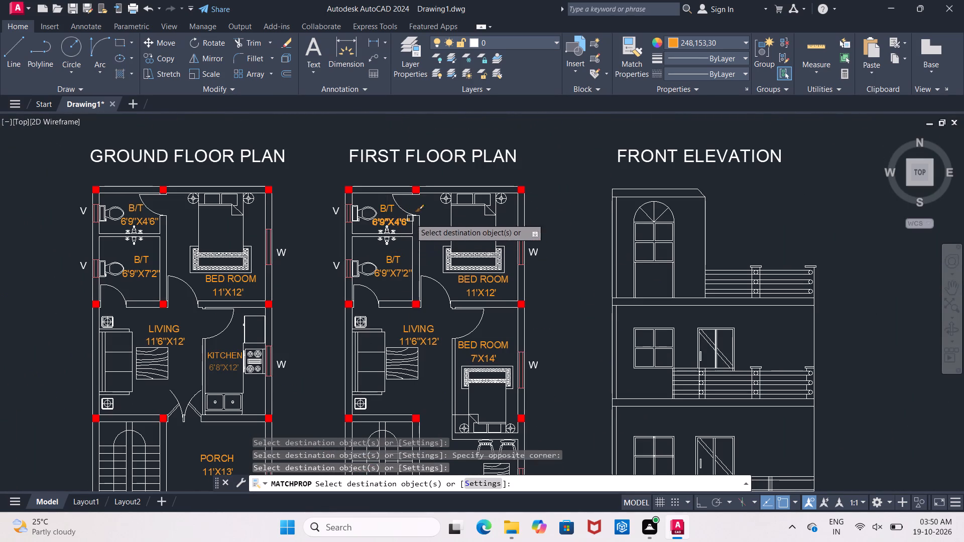
{"action": "middle_click", "coordinate": [551, 161]}
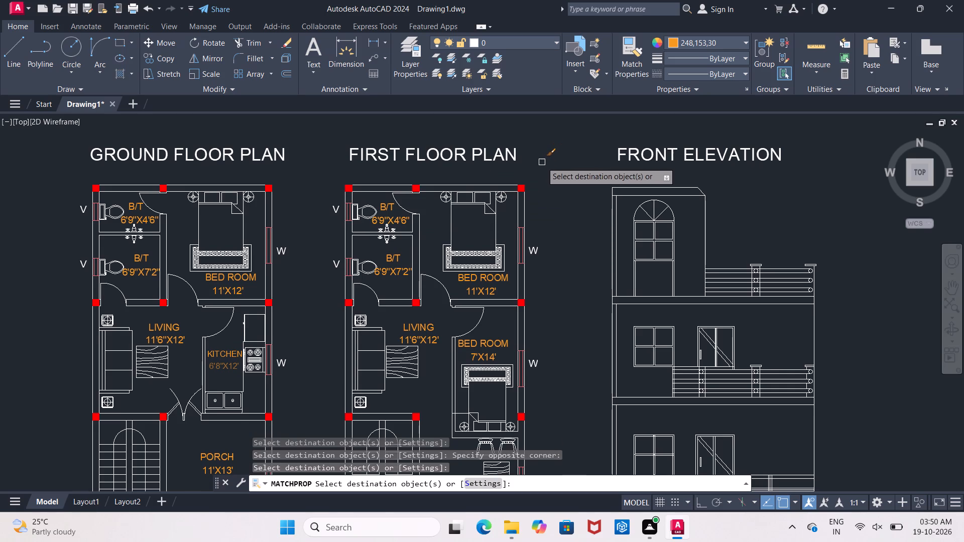
{"action": "middle_click_drag", "start_coordinate": [560, 155], "coordinate": [562, 110]}
{"action": "scroll", "coordinate": [562, 110], "scroll_direction": "down", "scroll_amount": 2}
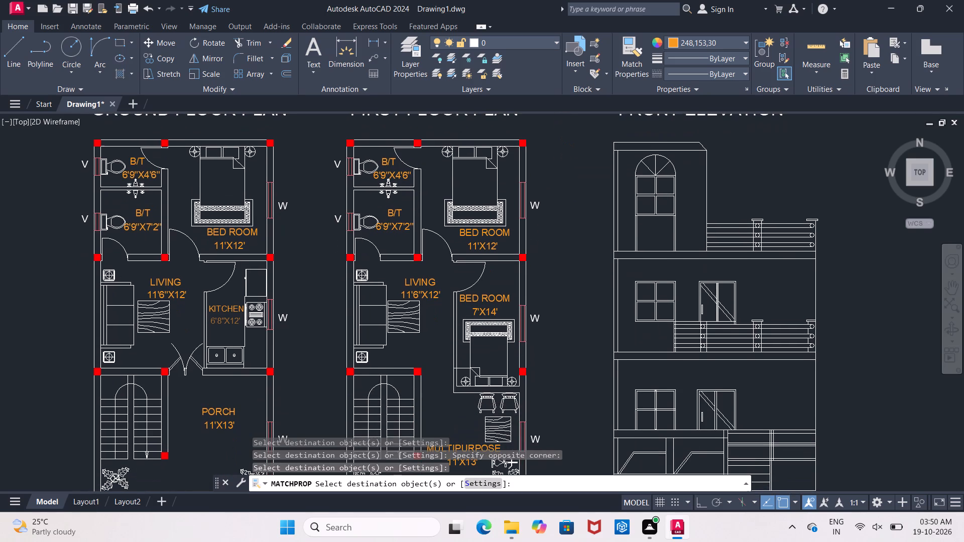
{"action": "scroll", "coordinate": [552, 177], "scroll_direction": "down", "scroll_amount": 1}
{"action": "key", "text": "Escape"}
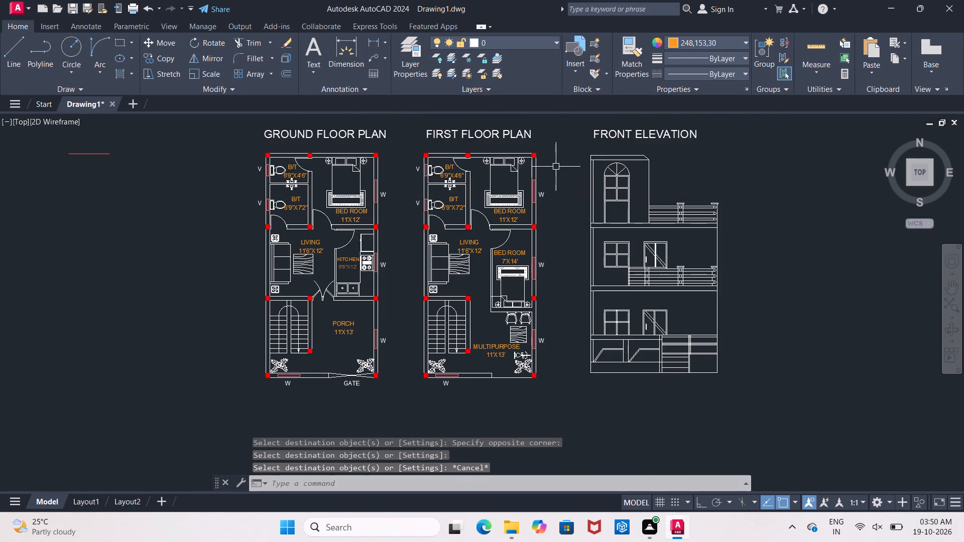
Set the current object colour to the dark brown true colour 134,77,4.
{"action": "left_click", "coordinate": [741, 41]}
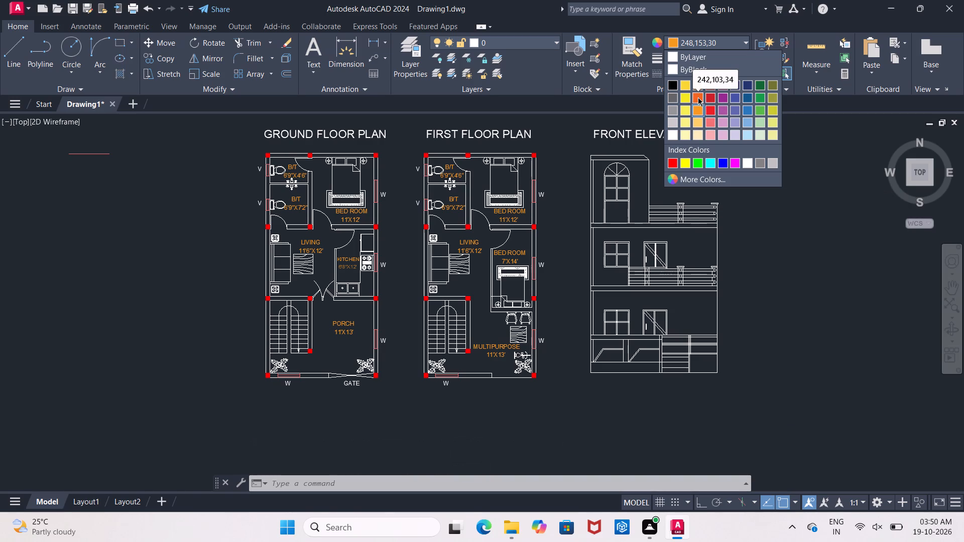
{"action": "left_click", "coordinate": [703, 176]}
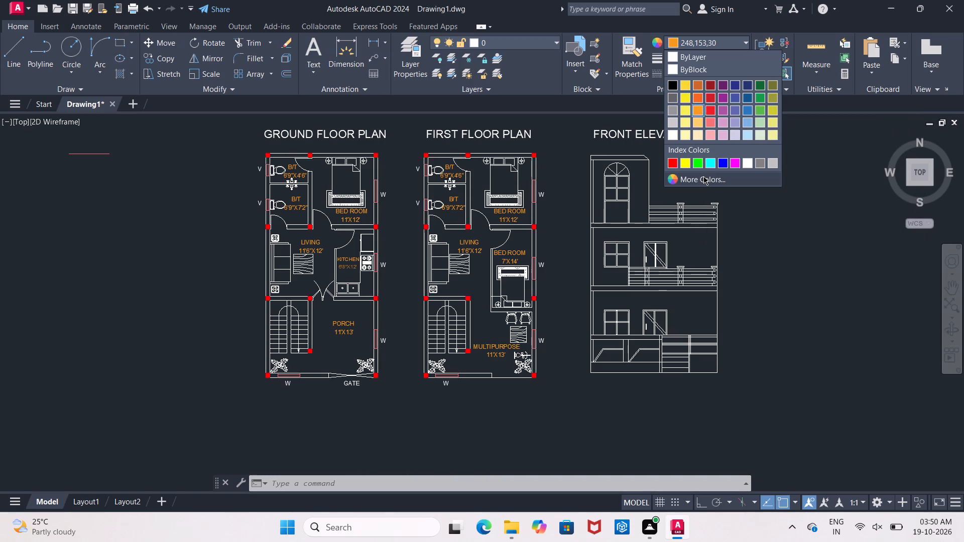
{"action": "left_click_drag", "start_coordinate": [519, 253], "coordinate": [519, 259]}
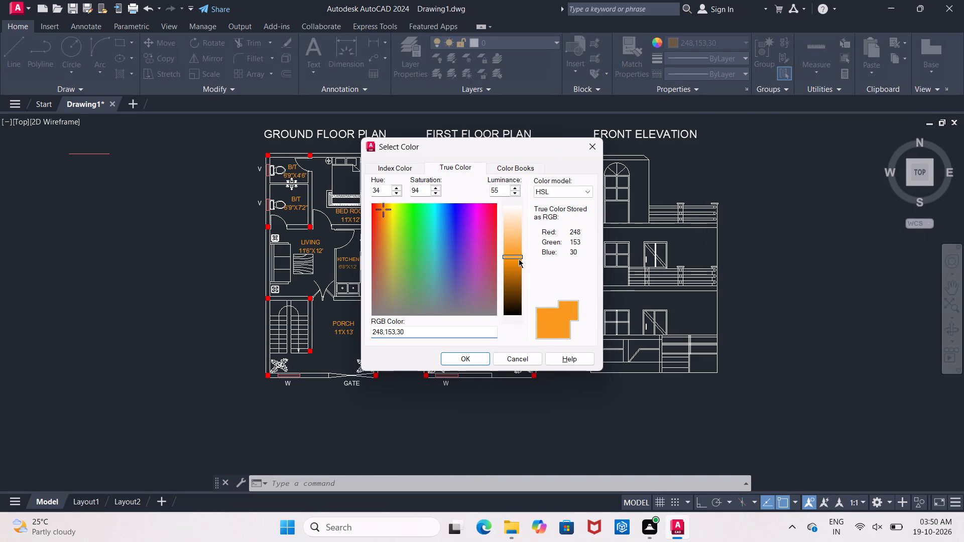
{"action": "left_click_drag", "start_coordinate": [519, 259], "coordinate": [519, 292]}
{"action": "left_click_drag", "start_coordinate": [518, 247], "coordinate": [518, 263]}
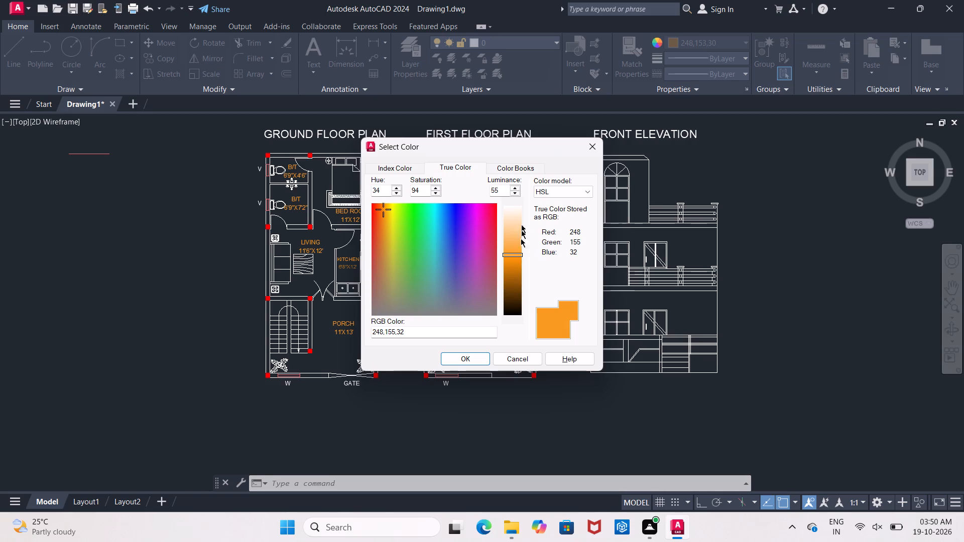
{"action": "left_click", "coordinate": [513, 190]}
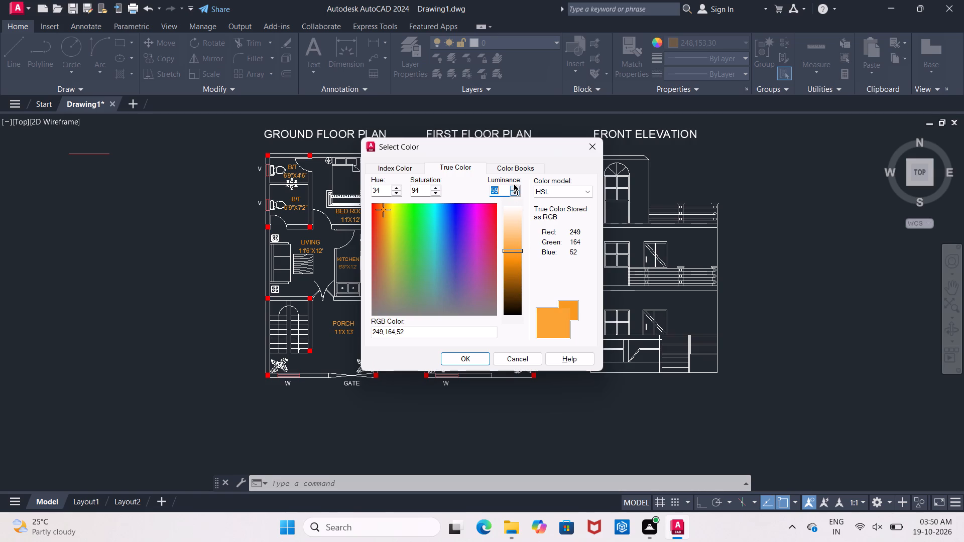
{"action": "left_click", "coordinate": [514, 182]}
{"action": "left_click", "coordinate": [514, 185]}
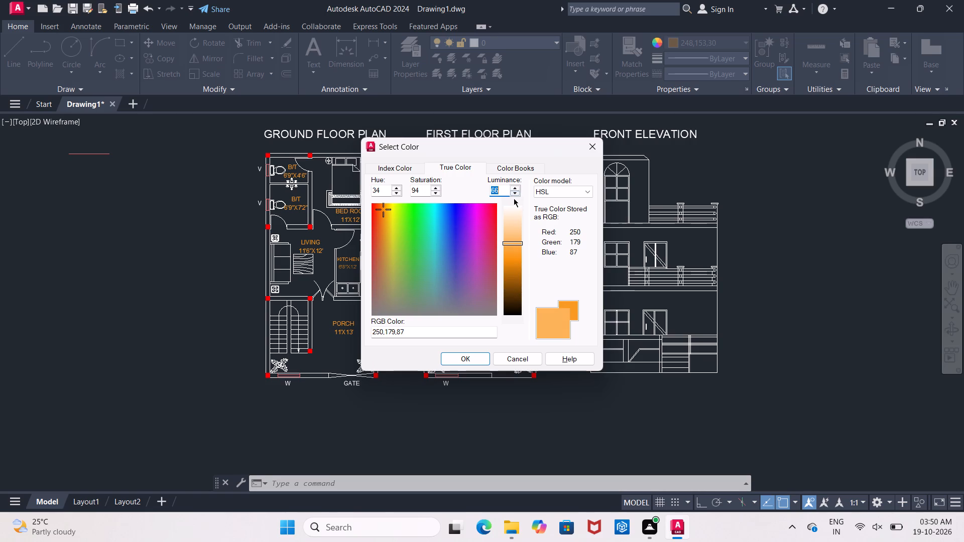
{"action": "left_click", "coordinate": [515, 191]}
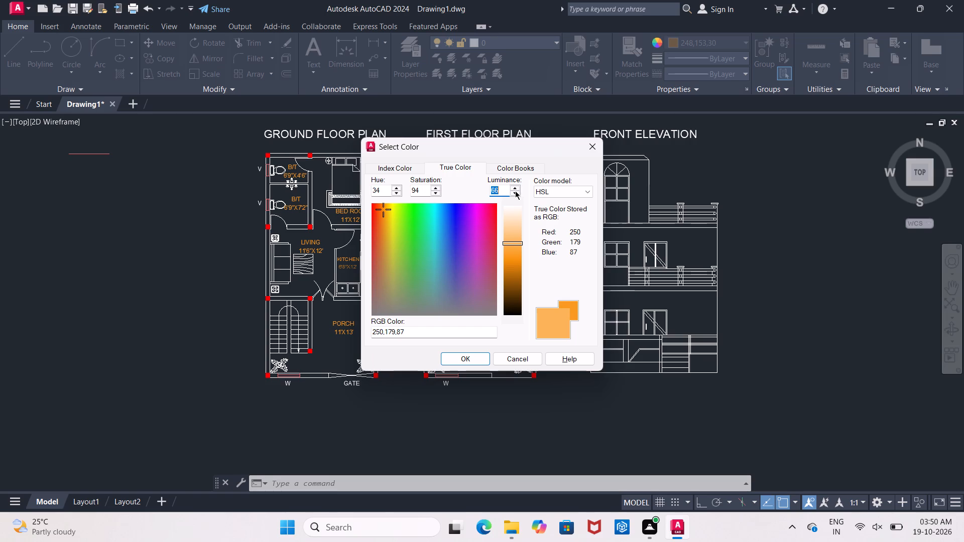
{"action": "left_click", "coordinate": [515, 191]}
{"action": "left_click", "coordinate": [514, 196]}
{"action": "left_click", "coordinate": [514, 193]}
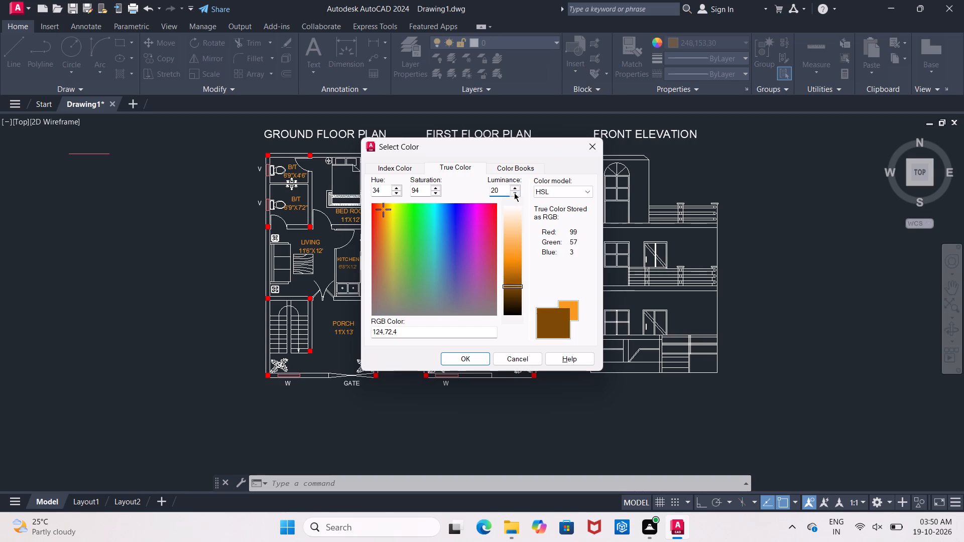
{"action": "left_click", "coordinate": [514, 187]}
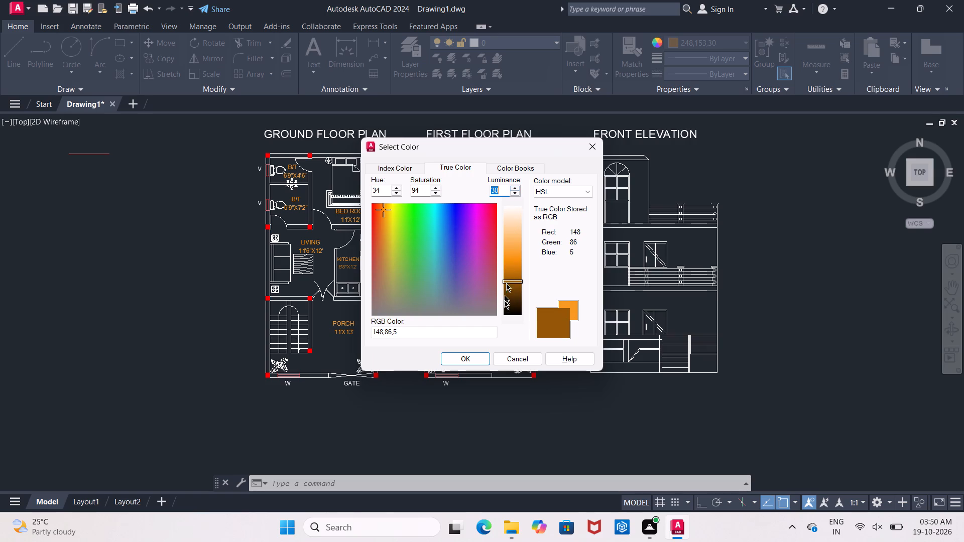
{"action": "left_click", "coordinate": [510, 285]}
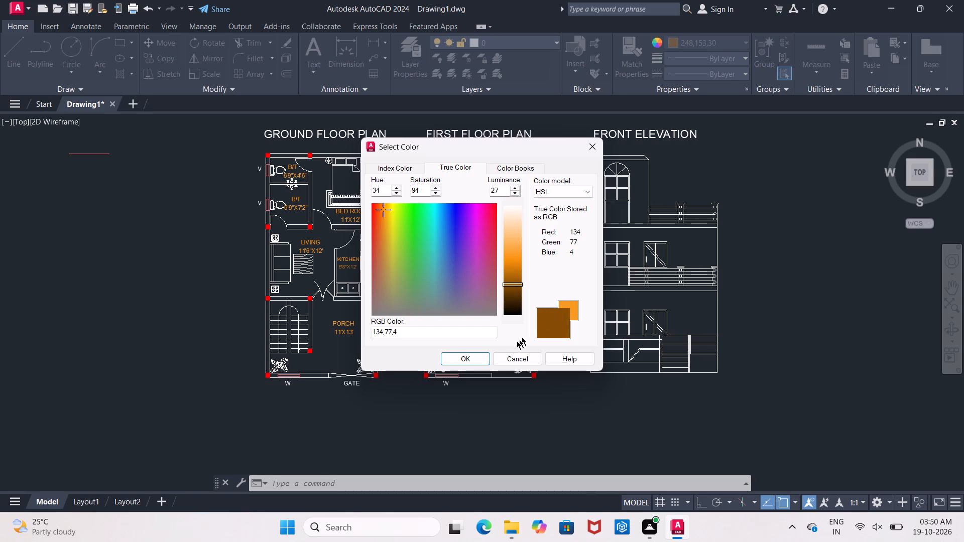
{"action": "left_click", "coordinate": [478, 360]}
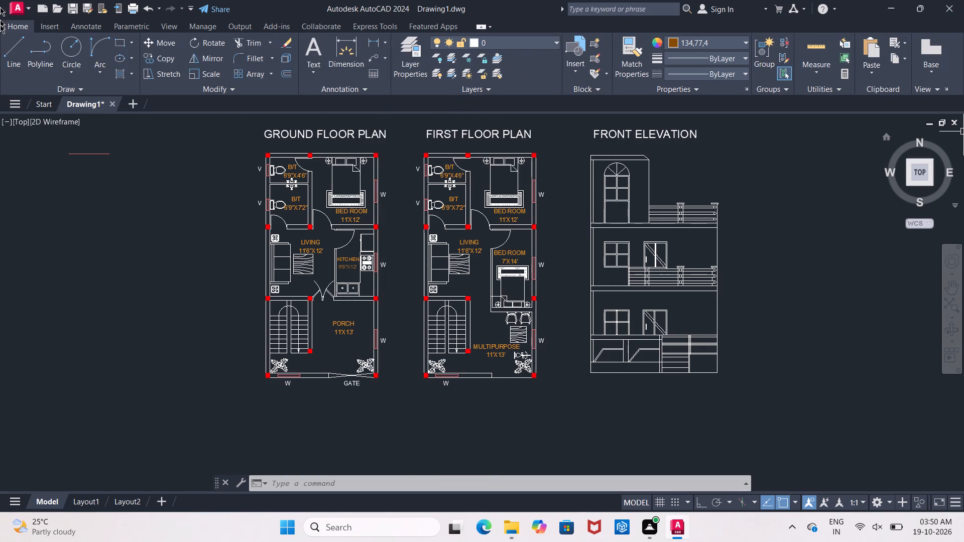
Draw a horizontal brown sample line in the empty area beside the ground floor plan.
{"action": "left_click", "coordinate": [25, 42]}
{"action": "left_click", "coordinate": [87, 295]}
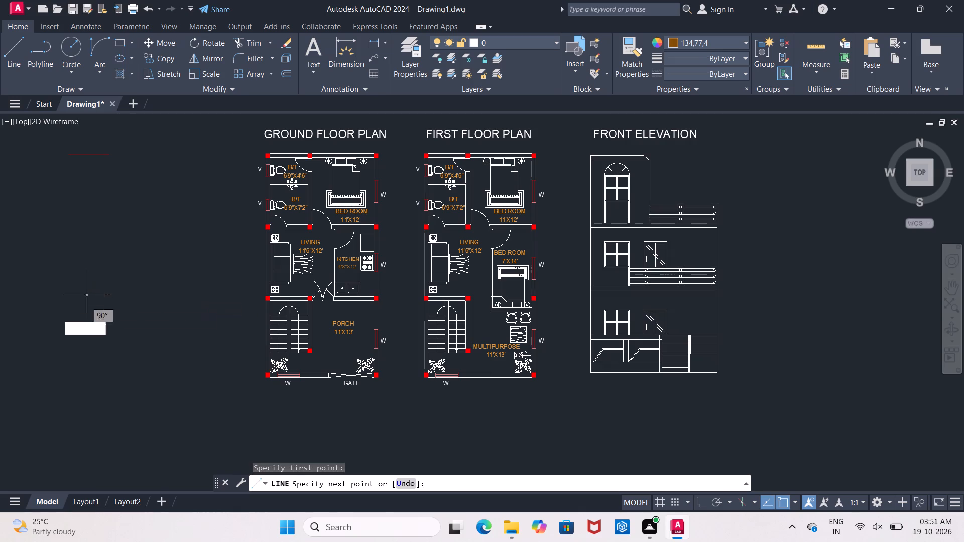
{"action": "left_click", "coordinate": [168, 295]}
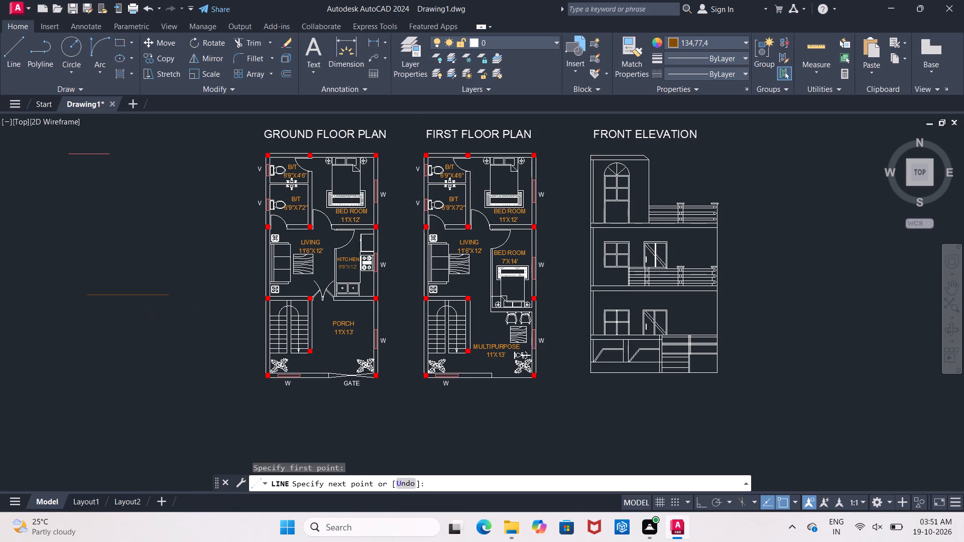
{"action": "key", "text": "Escape"}
Match the brown sample line's properties onto the patterned rugs at the foot of the beds in both floors' 11'X12' bedrooms.
{"action": "left_click", "coordinate": [631, 61]}
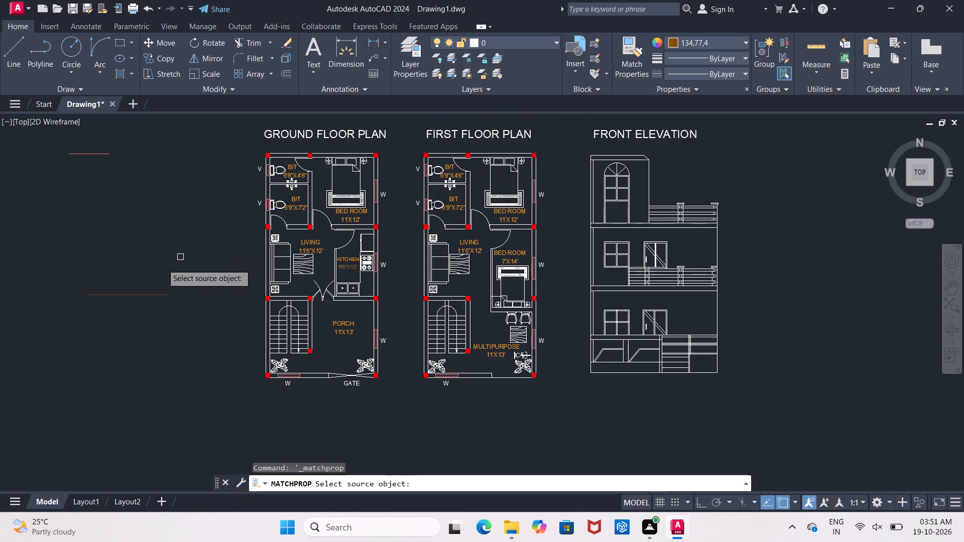
{"action": "left_click", "coordinate": [107, 294]}
{"action": "scroll", "coordinate": [329, 201], "scroll_direction": "up", "scroll_amount": 4}
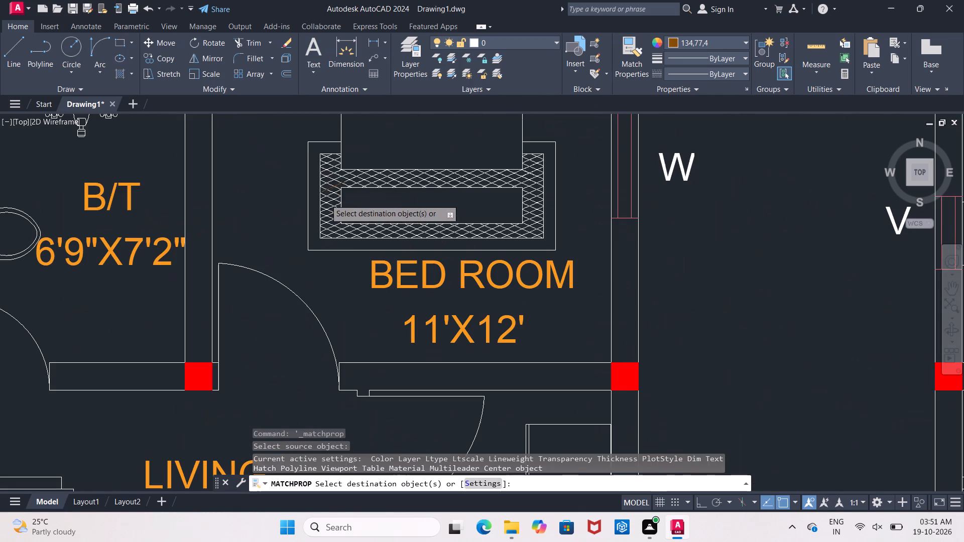
{"action": "left_click_drag", "start_coordinate": [290, 136], "coordinate": [298, 147]}
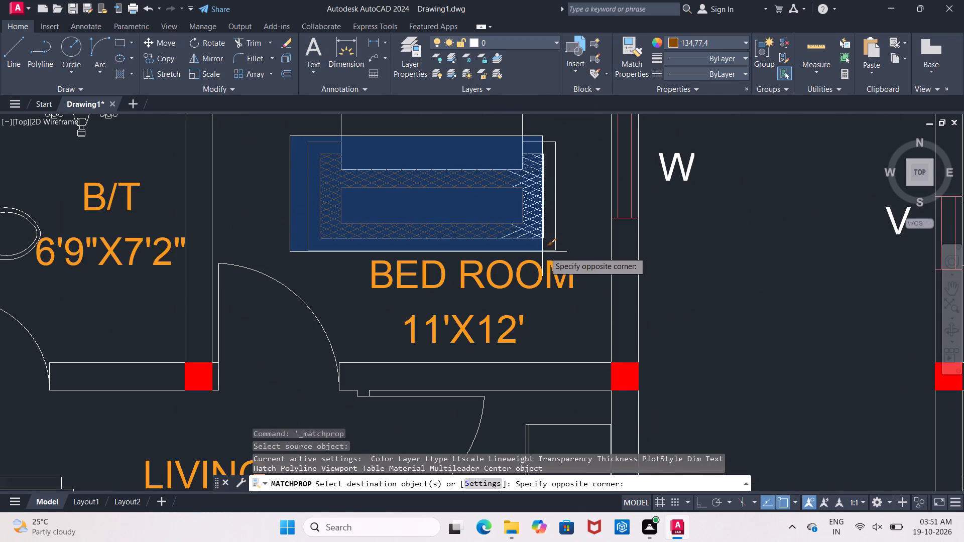
{"action": "left_click", "coordinate": [556, 252]}
{"action": "scroll", "coordinate": [550, 252], "scroll_direction": "down", "scroll_amount": 3}
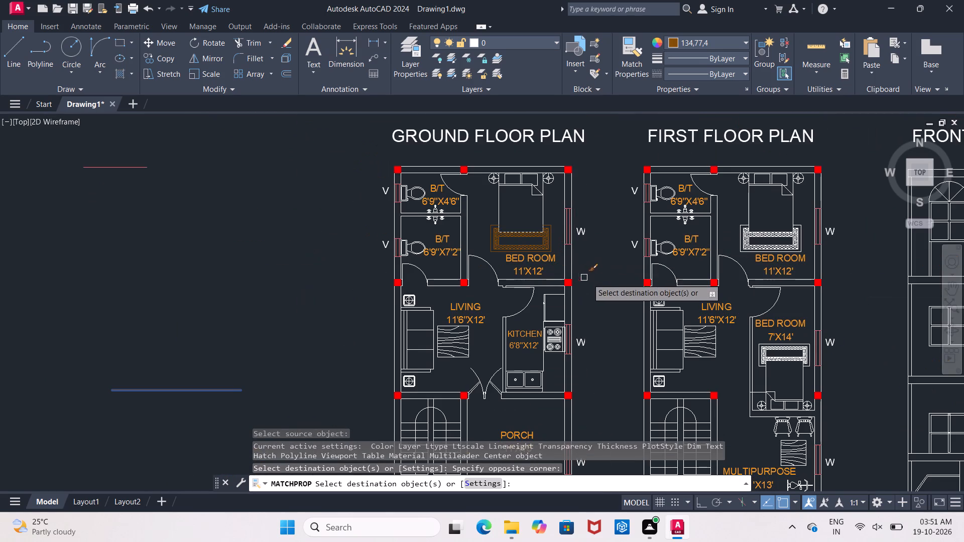
{"action": "middle_click_drag", "start_coordinate": [593, 279], "coordinate": [453, 266]}
{"action": "scroll", "coordinate": [604, 242], "scroll_direction": "up", "scroll_amount": 2}
{"action": "left_click_drag", "start_coordinate": [576, 158], "coordinate": [581, 171]}
{"action": "left_click", "coordinate": [754, 249]}
{"action": "scroll", "coordinate": [746, 250], "scroll_direction": "down", "scroll_amount": 1}
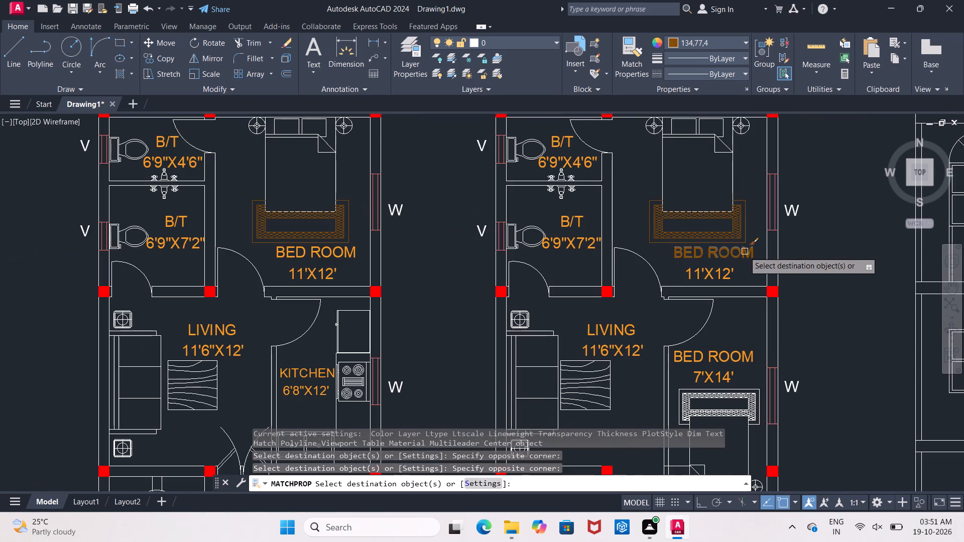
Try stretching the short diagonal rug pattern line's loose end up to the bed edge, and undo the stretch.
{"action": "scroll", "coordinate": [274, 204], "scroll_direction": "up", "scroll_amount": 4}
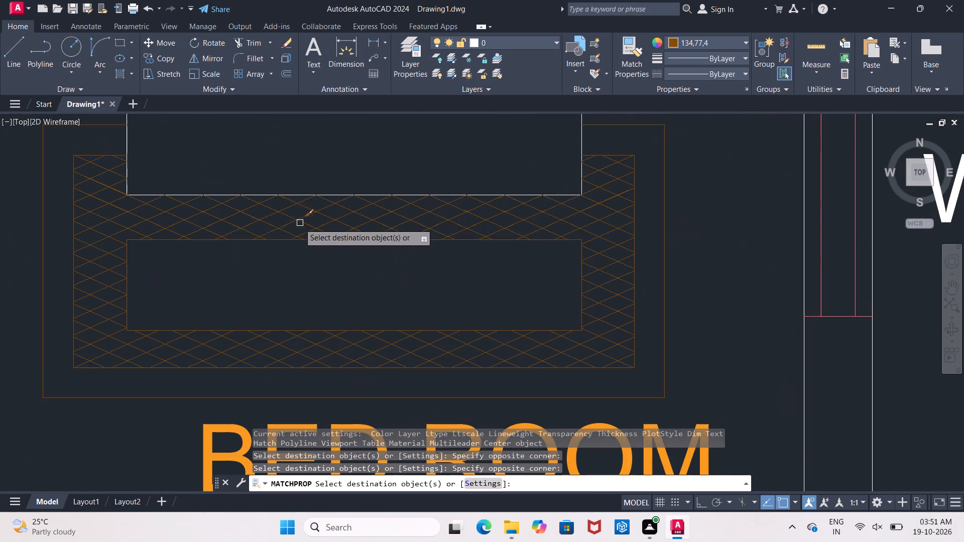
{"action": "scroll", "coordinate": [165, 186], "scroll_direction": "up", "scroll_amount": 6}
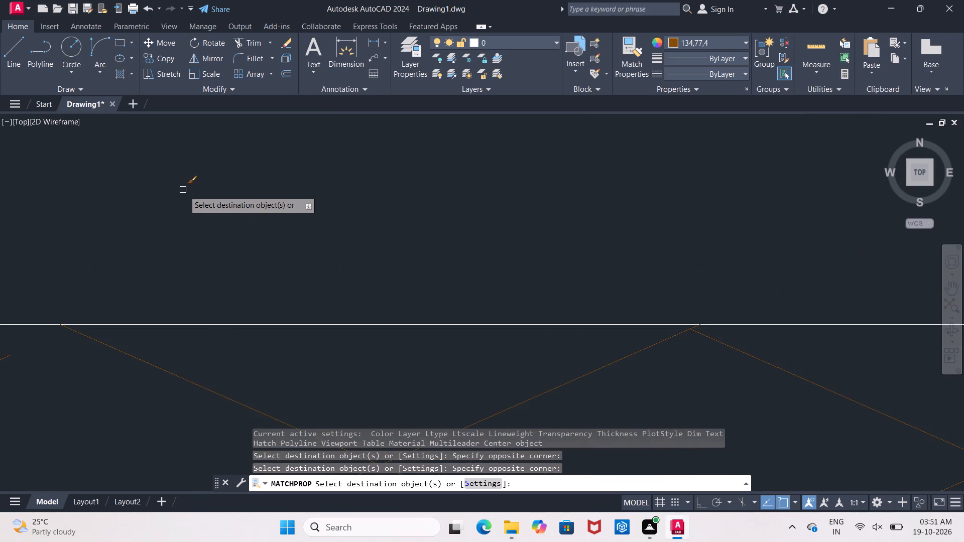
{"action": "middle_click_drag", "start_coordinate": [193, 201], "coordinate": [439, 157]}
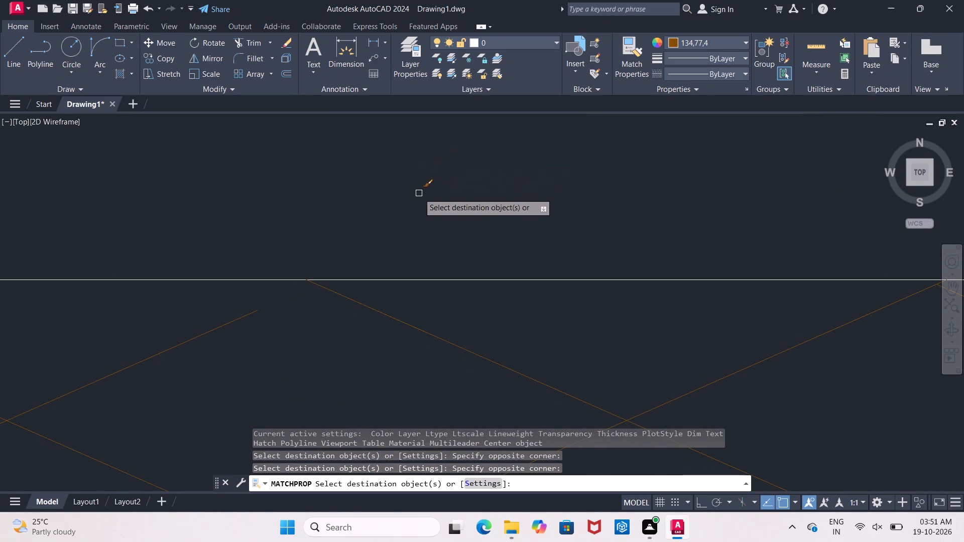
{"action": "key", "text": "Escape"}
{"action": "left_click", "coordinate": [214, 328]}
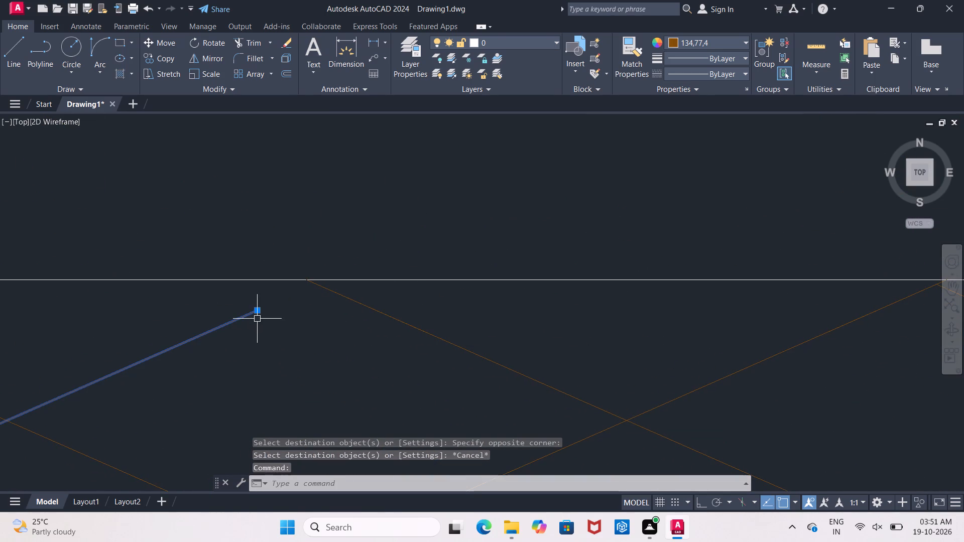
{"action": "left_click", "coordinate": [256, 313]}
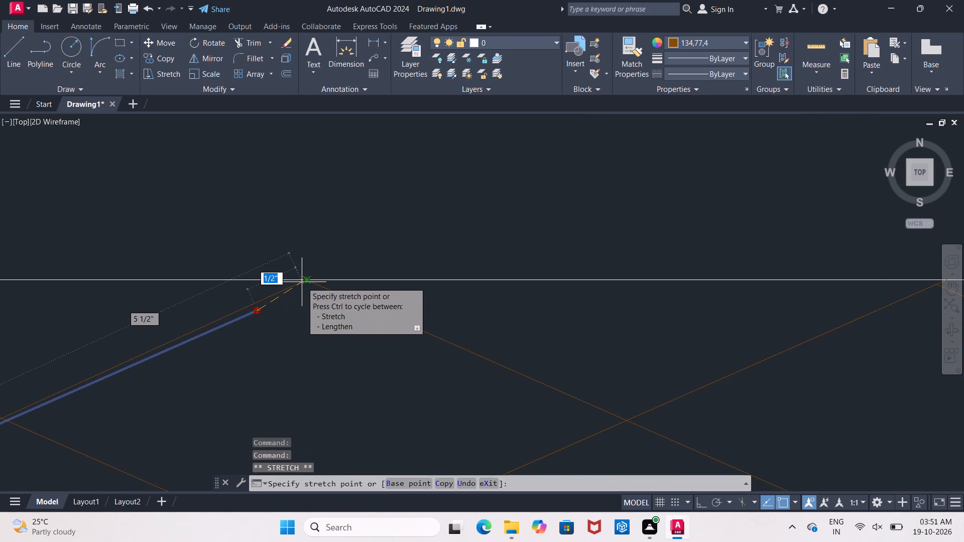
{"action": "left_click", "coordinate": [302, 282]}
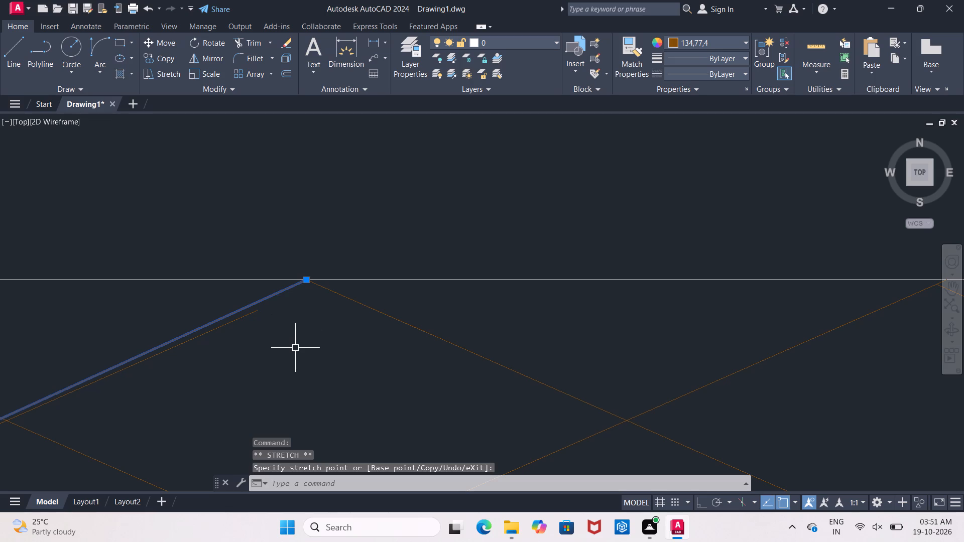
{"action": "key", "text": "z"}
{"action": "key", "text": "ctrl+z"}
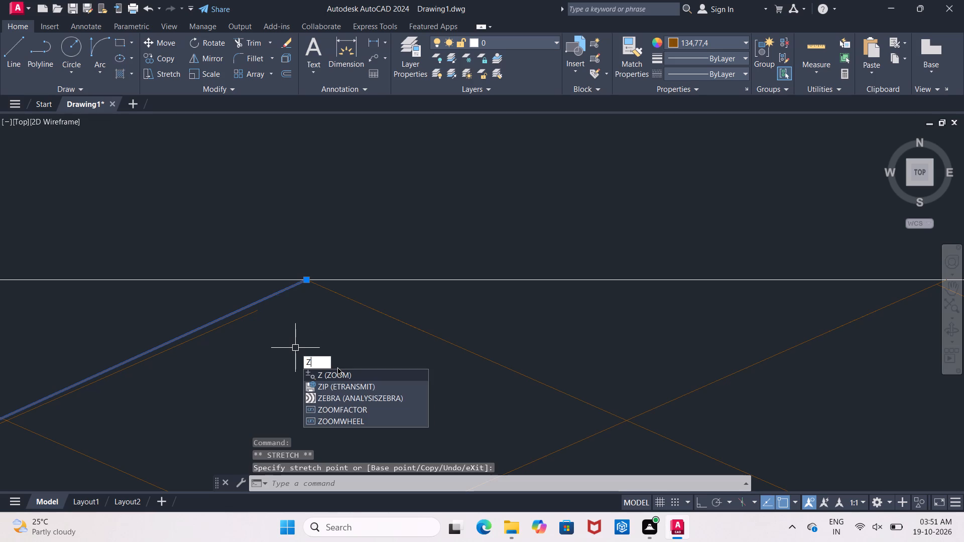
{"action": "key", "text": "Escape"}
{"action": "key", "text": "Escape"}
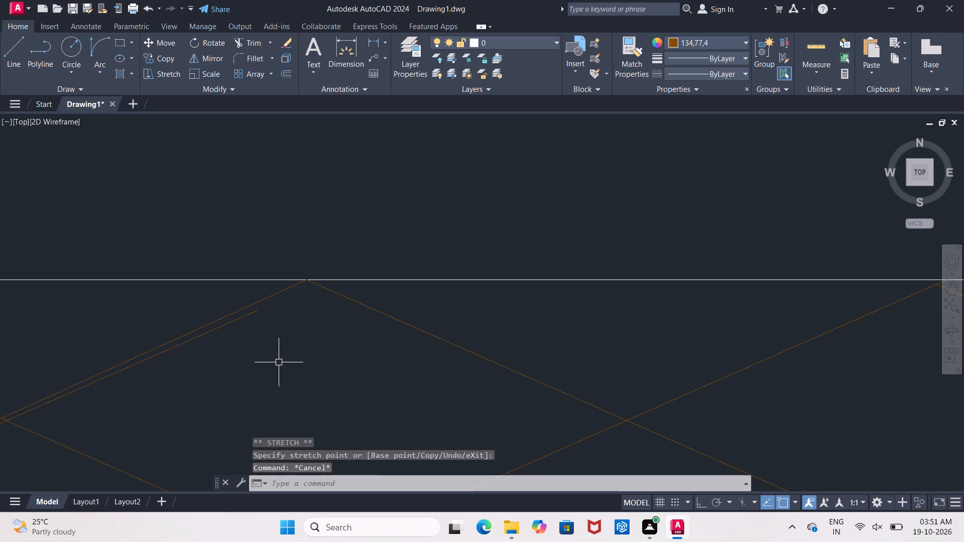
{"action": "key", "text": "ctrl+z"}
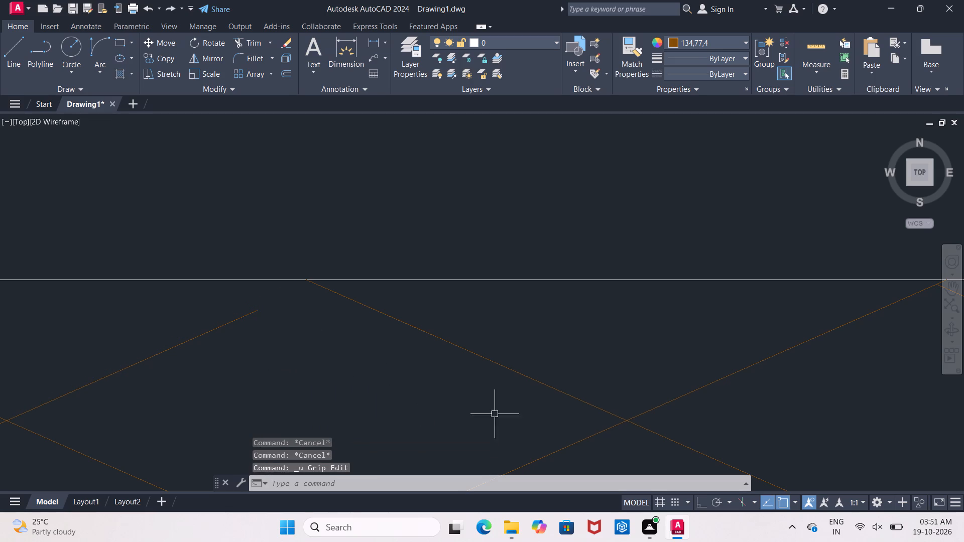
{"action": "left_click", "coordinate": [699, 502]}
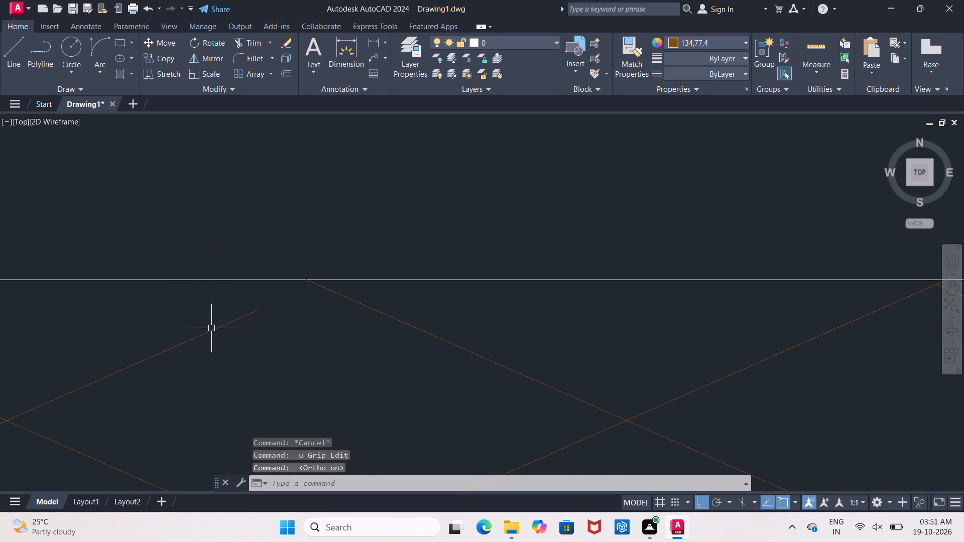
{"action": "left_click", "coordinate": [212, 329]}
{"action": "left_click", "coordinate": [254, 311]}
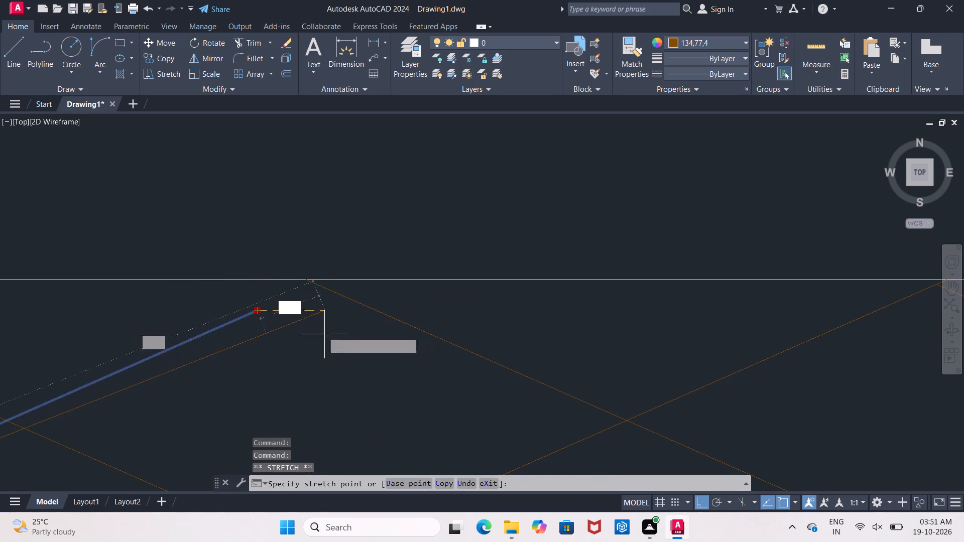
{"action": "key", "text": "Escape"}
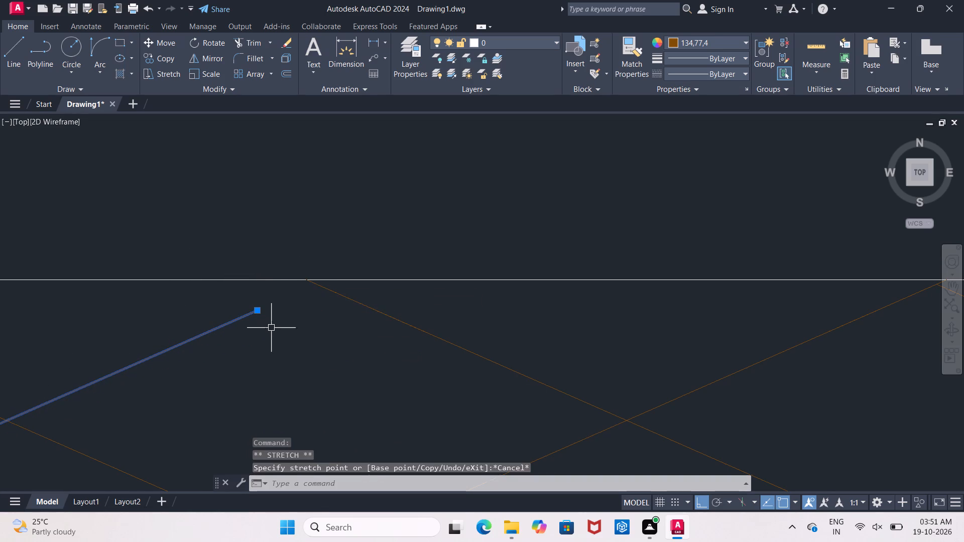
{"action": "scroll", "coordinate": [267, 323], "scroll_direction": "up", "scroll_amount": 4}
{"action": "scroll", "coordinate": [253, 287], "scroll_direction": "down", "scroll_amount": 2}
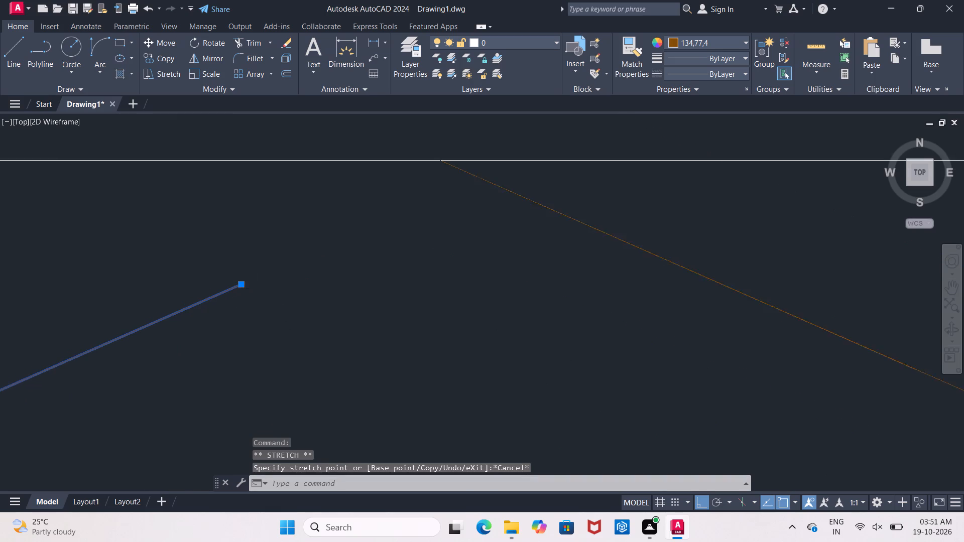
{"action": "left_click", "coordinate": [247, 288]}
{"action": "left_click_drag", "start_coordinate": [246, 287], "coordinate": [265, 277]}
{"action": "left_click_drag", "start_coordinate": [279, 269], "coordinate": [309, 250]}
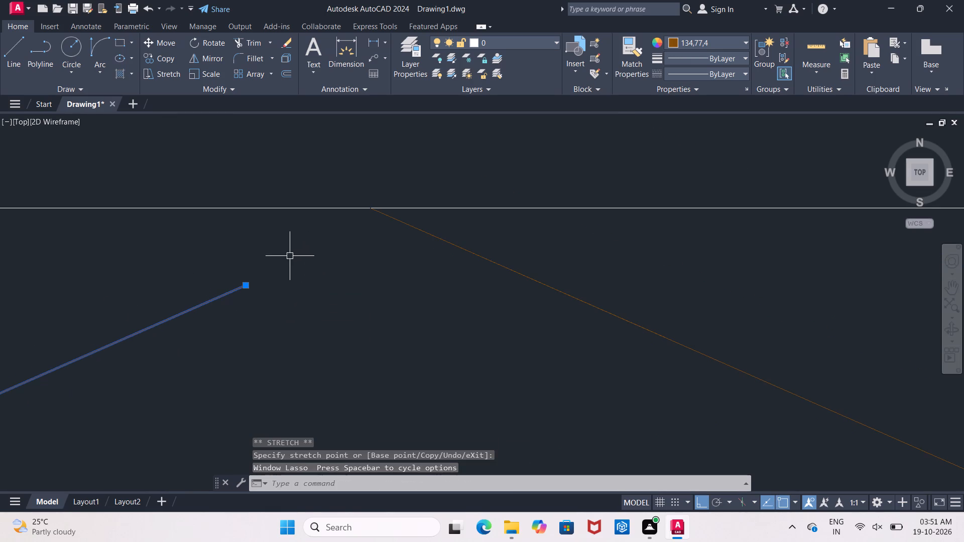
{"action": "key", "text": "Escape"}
Stretch the short diagonal rug pattern line's loose end to where the adjacent diagonal meets the bed edge, with Ortho off.
{"action": "left_click", "coordinate": [235, 288]}
{"action": "left_click", "coordinate": [248, 287]}
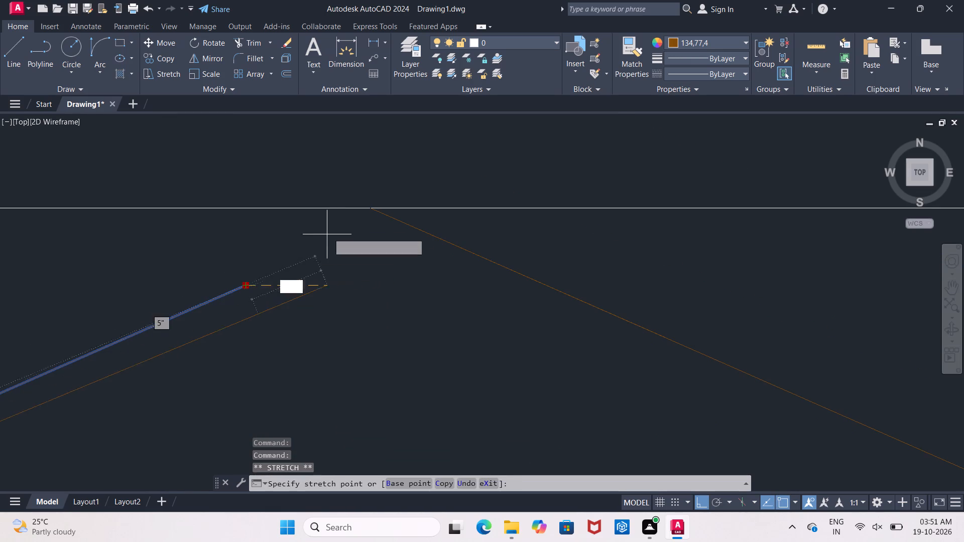
{"action": "scroll", "coordinate": [357, 212], "scroll_direction": "down", "scroll_amount": 4}
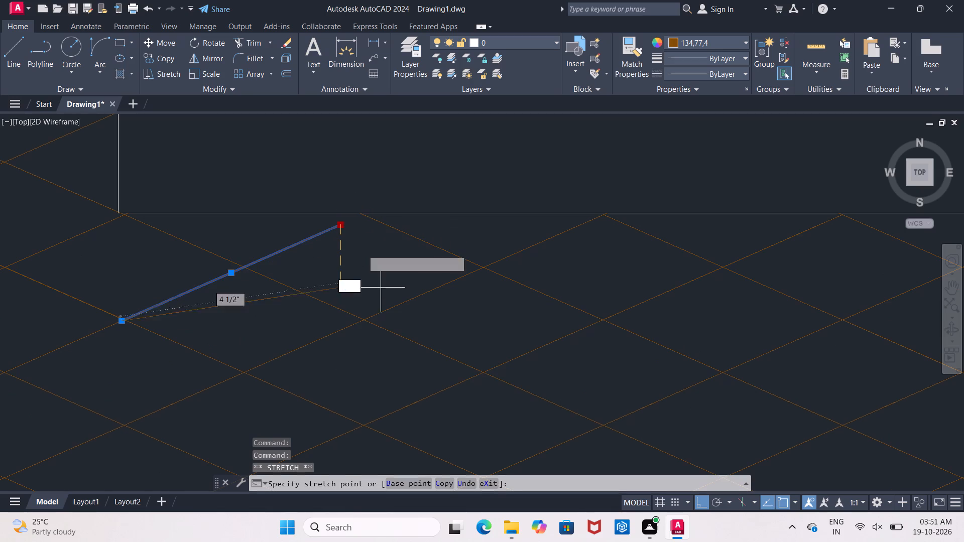
{"action": "left_click", "coordinate": [698, 502]}
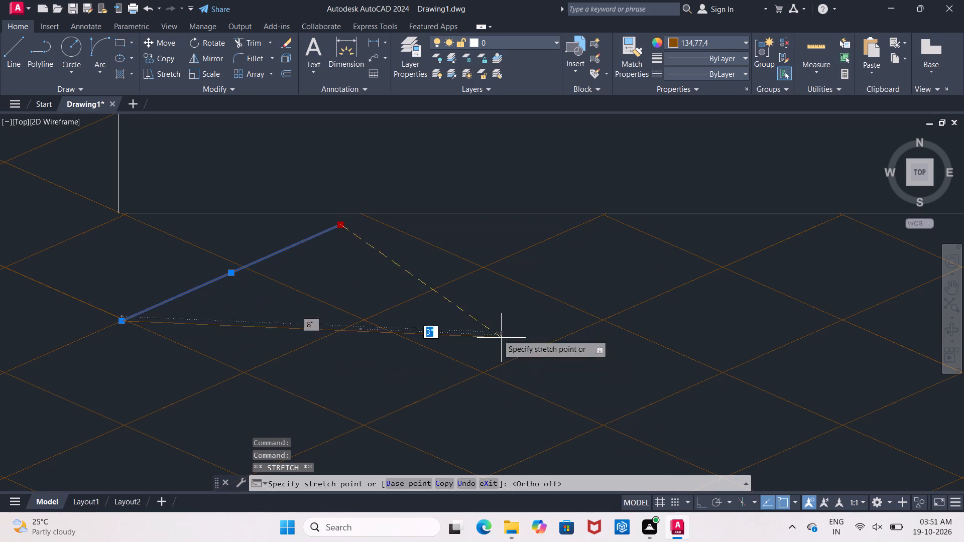
{"action": "scroll", "coordinate": [382, 219], "scroll_direction": "up", "scroll_amount": 3}
{"action": "middle_click_drag", "start_coordinate": [375, 232], "coordinate": [342, 341]}
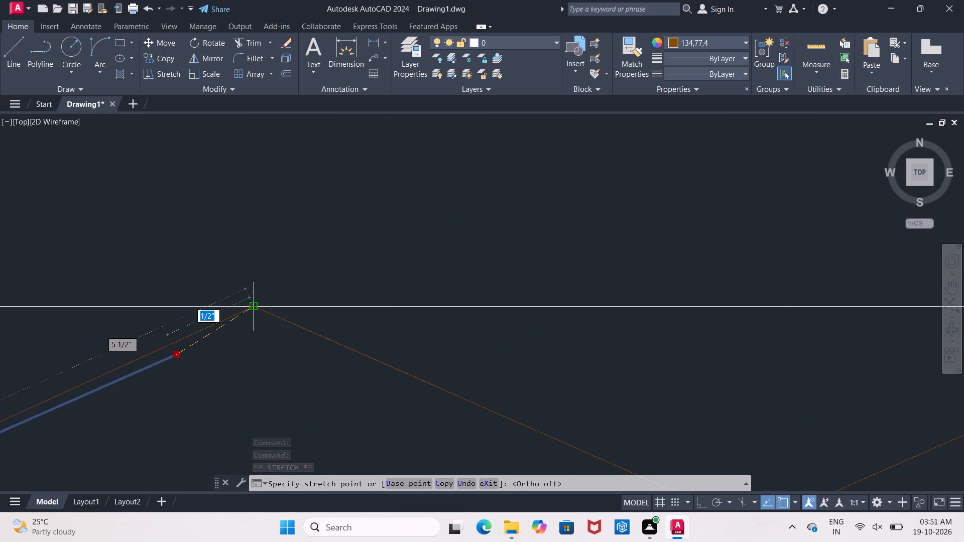
{"action": "left_click", "coordinate": [253, 308]}
{"action": "scroll", "coordinate": [252, 334], "scroll_direction": "down", "scroll_amount": 3}
{"action": "key", "text": "Escape"}
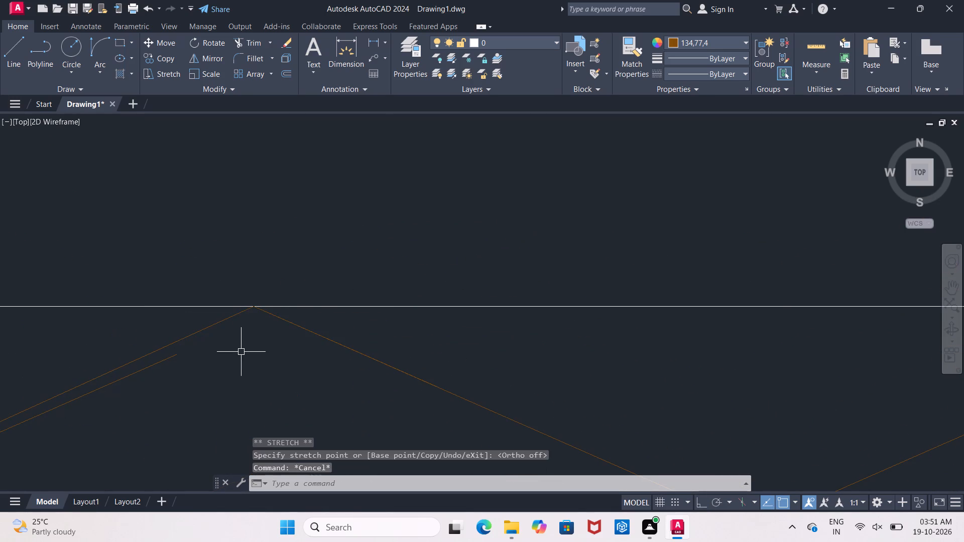
Erase the leftover duplicate diagonal line that stops short of the bed edge in the rug pattern.
{"action": "scroll", "coordinate": [171, 363], "scroll_direction": "down", "scroll_amount": 2}
{"action": "middle_click_drag", "start_coordinate": [188, 369], "coordinate": [189, 369]}
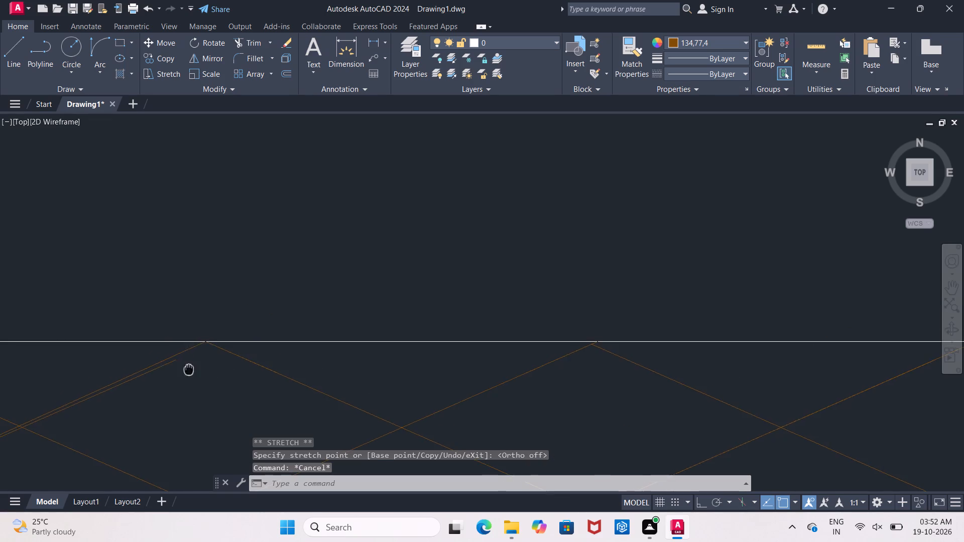
{"action": "middle_click_drag", "start_coordinate": [189, 369], "coordinate": [371, 340]}
{"action": "scroll", "coordinate": [376, 337], "scroll_direction": "down", "scroll_amount": 2}
{"action": "scroll", "coordinate": [359, 374], "scroll_direction": "up", "scroll_amount": 3}
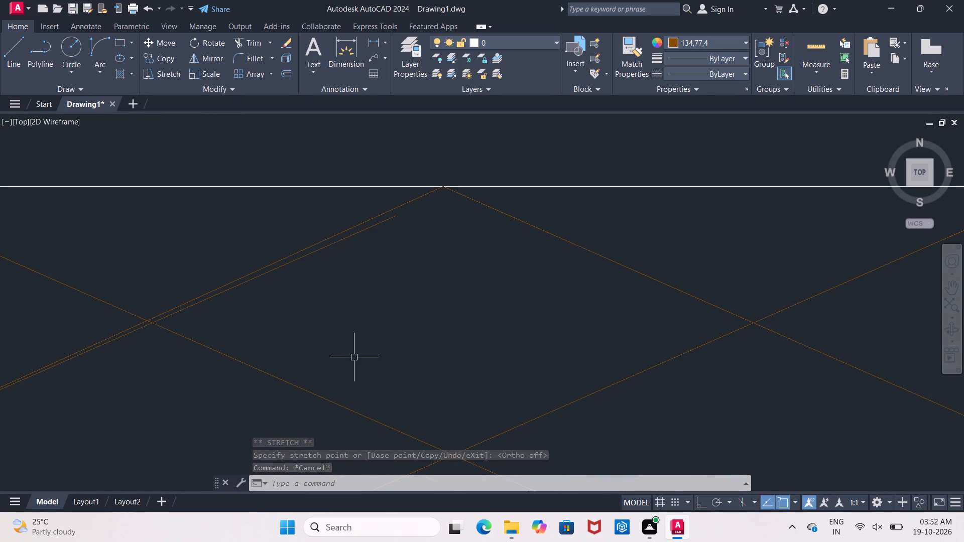
{"action": "left_click", "coordinate": [332, 244]}
{"action": "scroll", "coordinate": [335, 250], "scroll_direction": "down", "scroll_amount": 3}
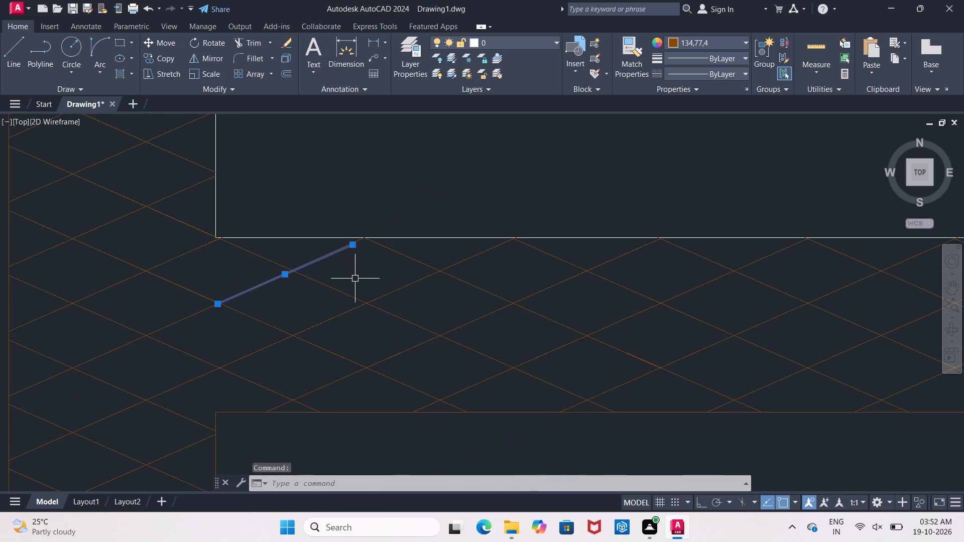
{"action": "key", "text": "Delete"}
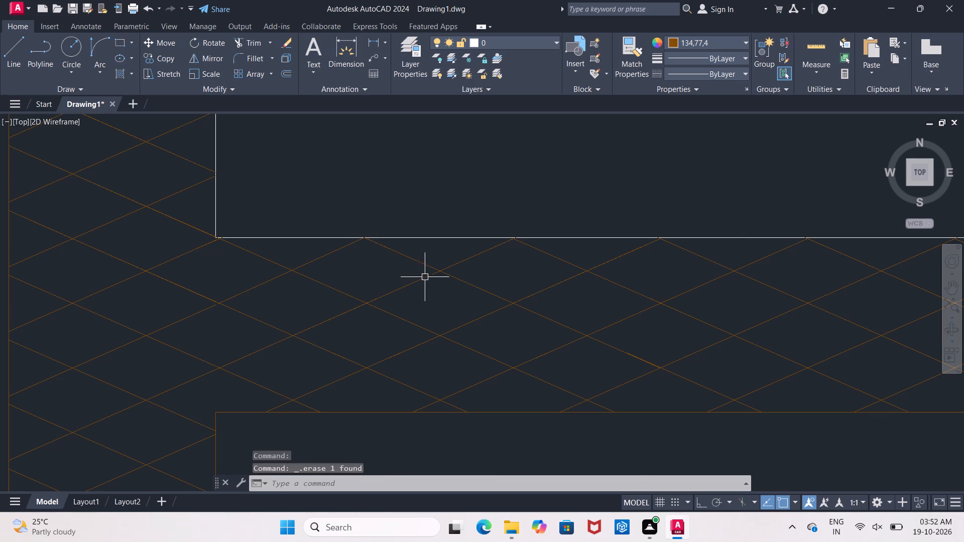
Erase the light red and brown sample lines in the empty area beside the ground floor plan.
{"action": "scroll", "coordinate": [563, 242], "scroll_direction": "up", "scroll_amount": 2}
{"action": "scroll", "coordinate": [573, 247], "scroll_direction": "down", "scroll_amount": 6}
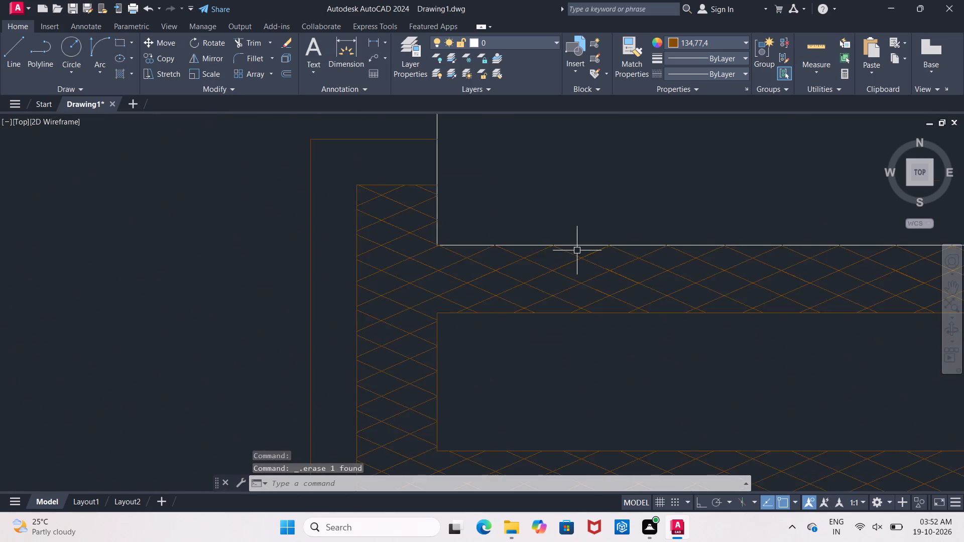
{"action": "scroll", "coordinate": [577, 250], "scroll_direction": "down", "scroll_amount": 2}
{"action": "scroll", "coordinate": [664, 265], "scroll_direction": "down", "scroll_amount": 3}
{"action": "middle_click_drag", "start_coordinate": [770, 269], "coordinate": [671, 278]}
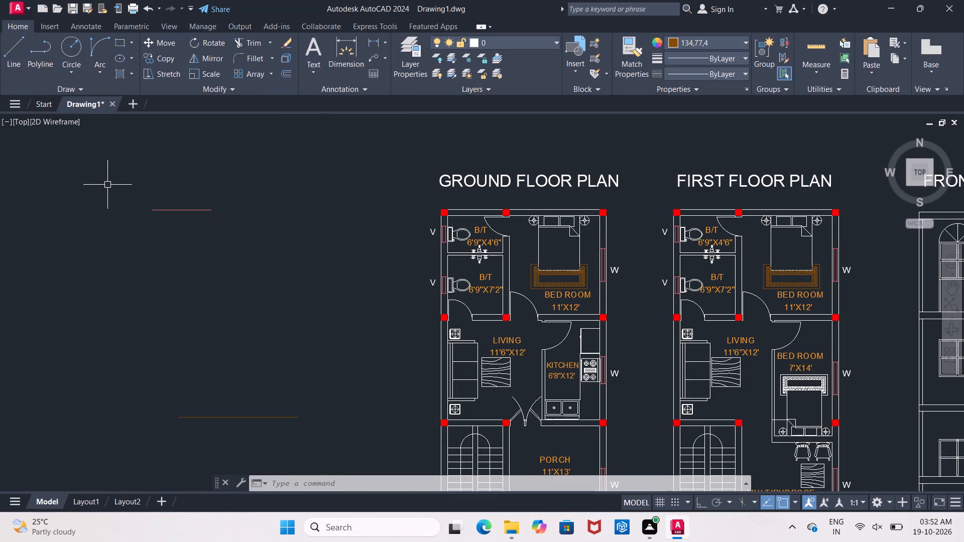
{"action": "left_click", "coordinate": [122, 192]}
{"action": "left_click", "coordinate": [227, 216]}
{"action": "key", "text": "Delete"}
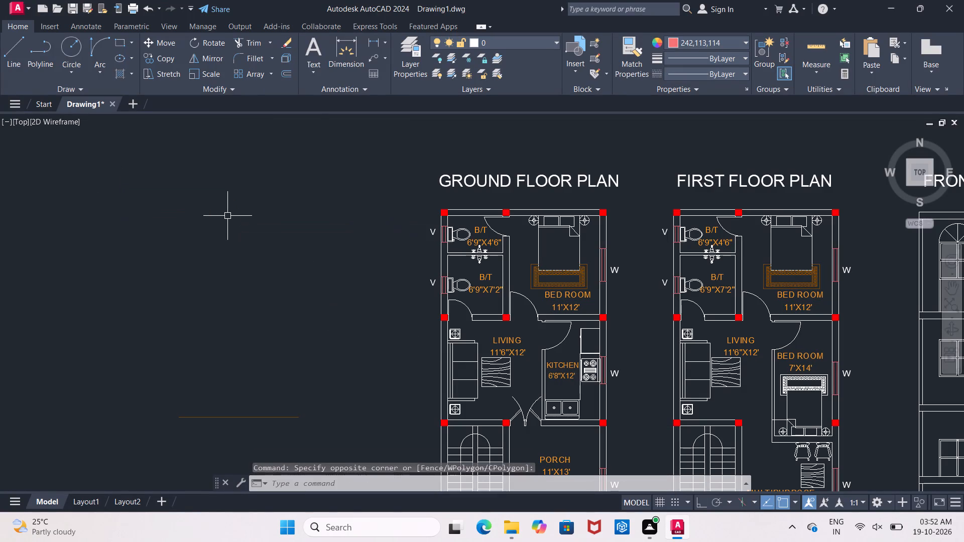
{"action": "left_click_drag", "start_coordinate": [162, 320], "coordinate": [162, 330]}
{"action": "left_click", "coordinate": [318, 448]}
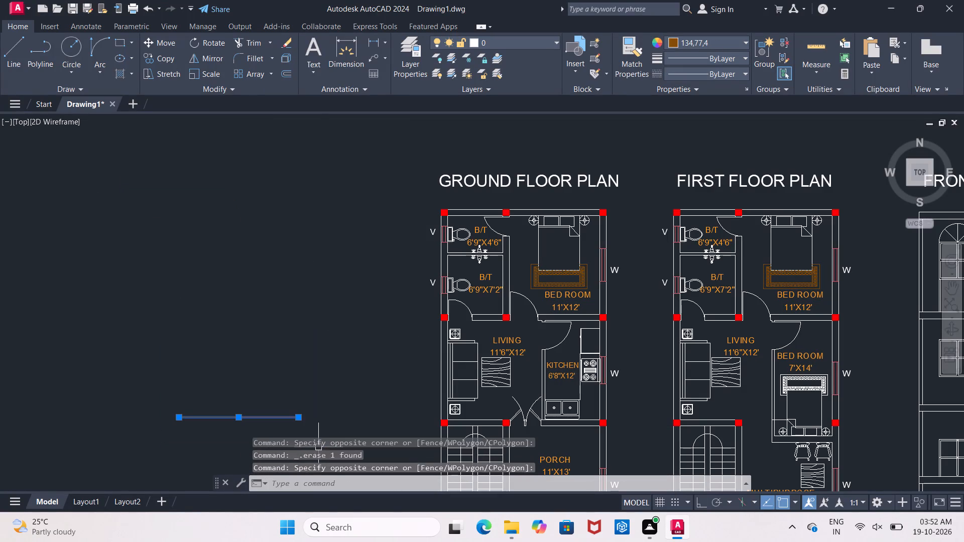
{"action": "key", "text": "Delete"}
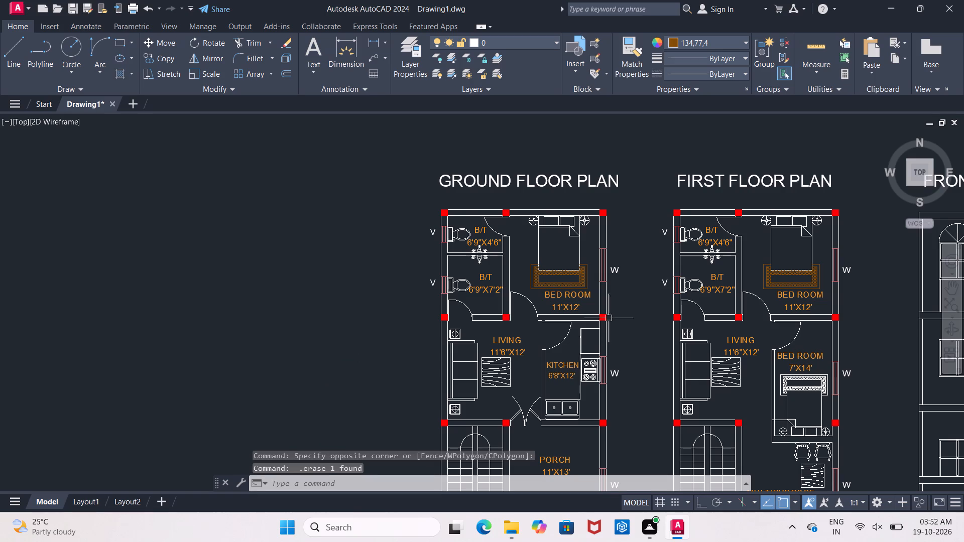
Stretch the upper end of a descending rug pattern diagonal to the bed edge in the ground floor 11'X12' bedroom.
{"action": "scroll", "coordinate": [567, 270], "scroll_direction": "up", "scroll_amount": 2}
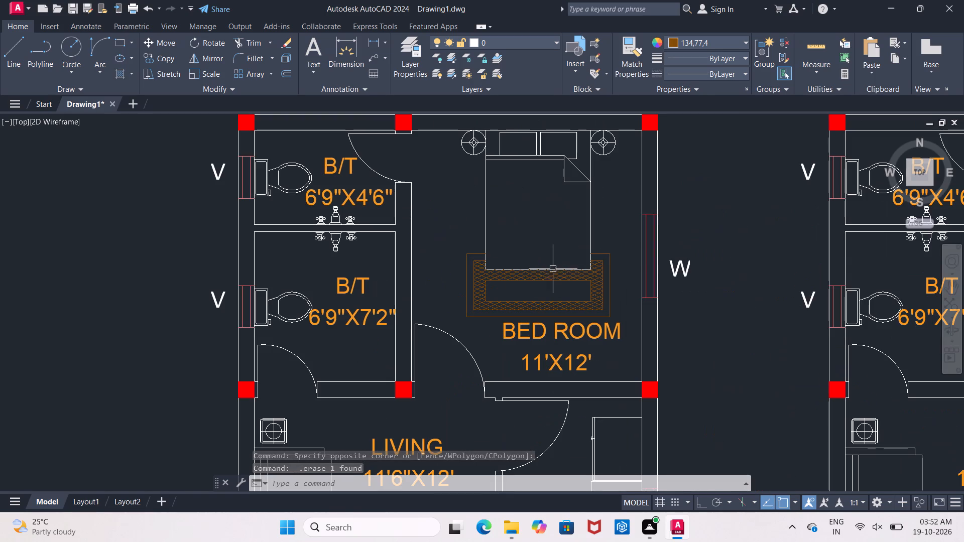
{"action": "scroll", "coordinate": [535, 242], "scroll_direction": "up", "scroll_amount": 1}
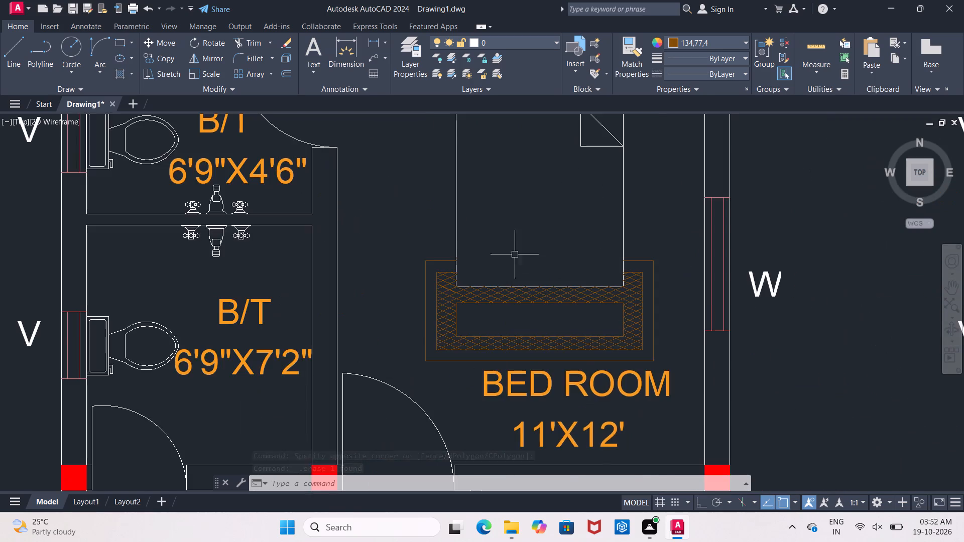
{"action": "scroll", "coordinate": [506, 260], "scroll_direction": "up", "scroll_amount": 1}
{"action": "middle_click_drag", "start_coordinate": [501, 272], "coordinate": [494, 234]}
{"action": "scroll", "coordinate": [475, 251], "scroll_direction": "up", "scroll_amount": 3}
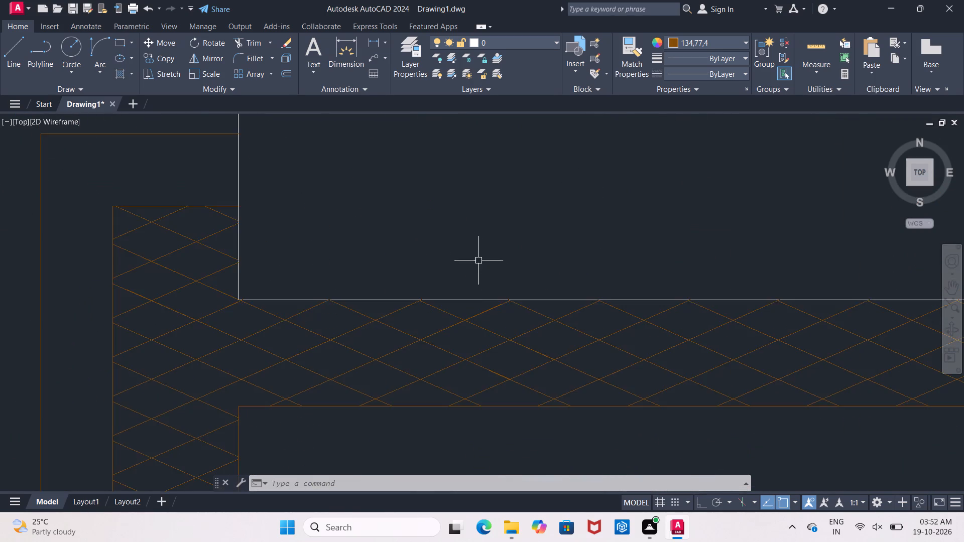
{"action": "scroll", "coordinate": [489, 266], "scroll_direction": "up", "scroll_amount": 1}
{"action": "scroll", "coordinate": [448, 289], "scroll_direction": "up", "scroll_amount": 2}
{"action": "scroll", "coordinate": [274, 345], "scroll_direction": "up", "scroll_amount": 2}
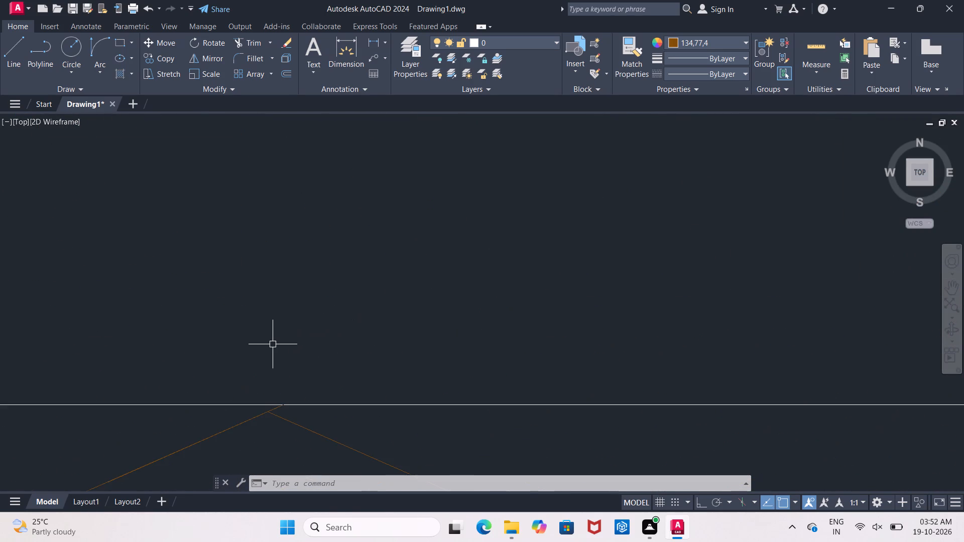
{"action": "scroll", "coordinate": [273, 344], "scroll_direction": "up", "scroll_amount": 3}
{"action": "middle_click_drag", "start_coordinate": [280, 343], "coordinate": [334, 184]}
{"action": "scroll", "coordinate": [334, 184], "scroll_direction": "down", "scroll_amount": 2}
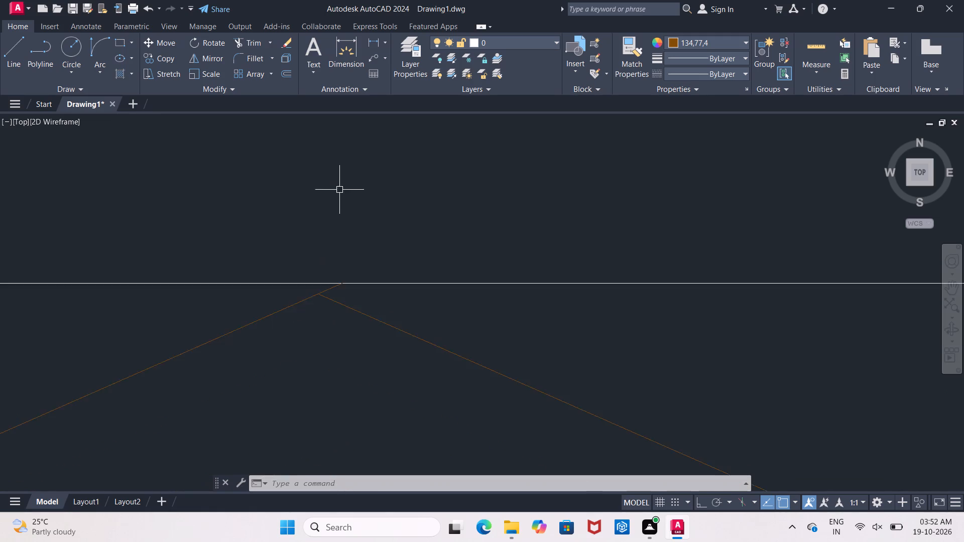
{"action": "scroll", "coordinate": [340, 191], "scroll_direction": "down", "scroll_amount": 1}
{"action": "left_click", "coordinate": [364, 275]}
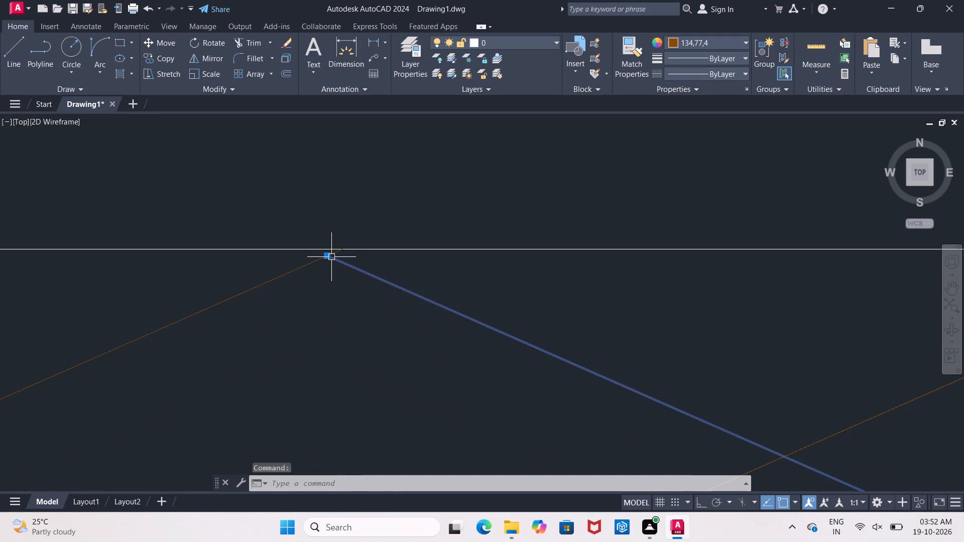
{"action": "left_click", "coordinate": [328, 256]}
{"action": "left_click", "coordinate": [342, 251]}
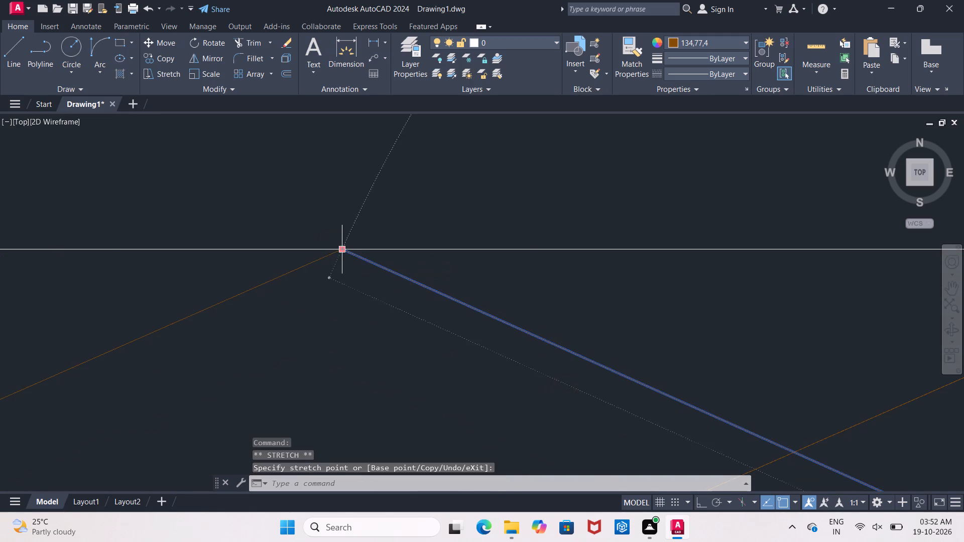
Examine where the neighbouring rug pattern diagonals meet the bed edge in the ground floor bedroom.
{"action": "scroll", "coordinate": [334, 263], "scroll_direction": "down", "scroll_amount": 3}
{"action": "scroll", "coordinate": [122, 282], "scroll_direction": "up", "scroll_amount": 2}
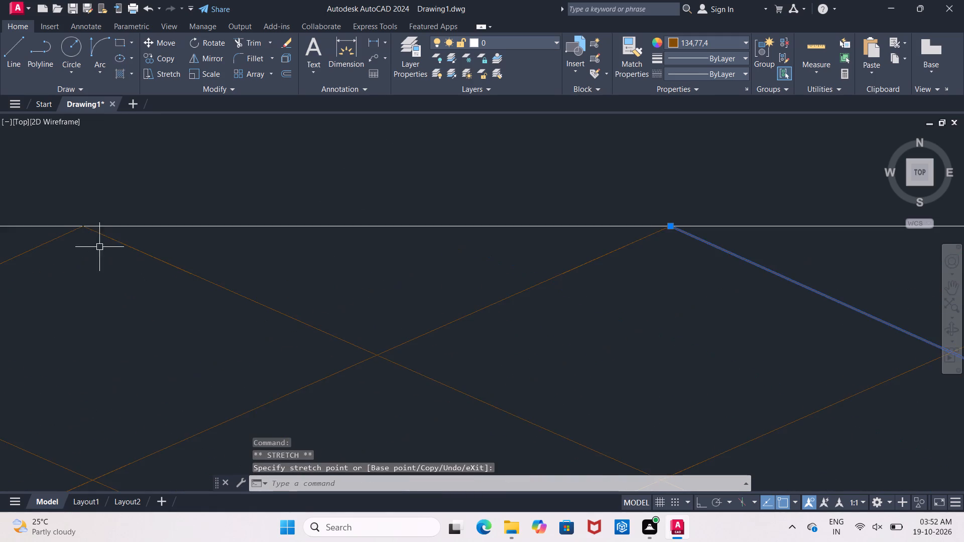
{"action": "scroll", "coordinate": [96, 244], "scroll_direction": "up", "scroll_amount": 3}
{"action": "middle_click_drag", "start_coordinate": [117, 275], "coordinate": [217, 400]}
{"action": "scroll", "coordinate": [182, 323], "scroll_direction": "up", "scroll_amount": 3}
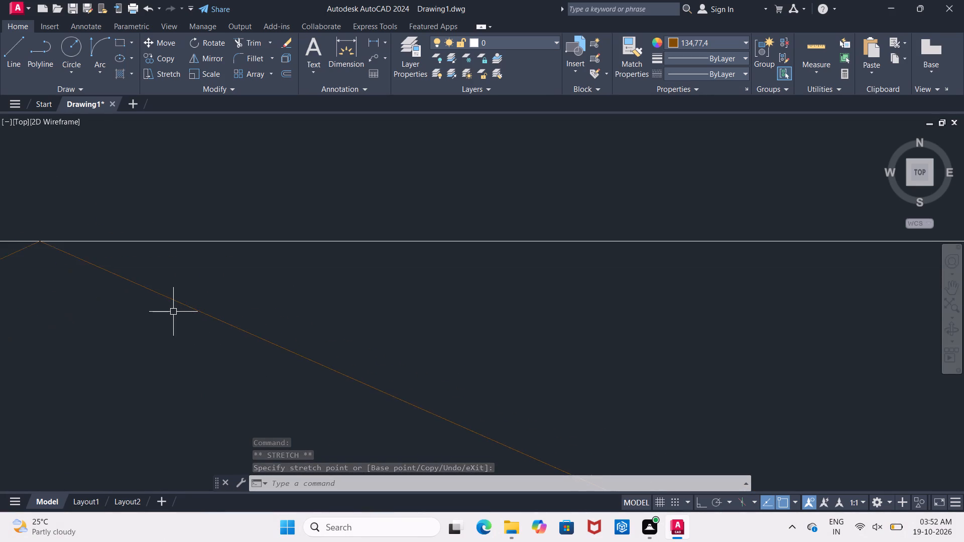
{"action": "scroll", "coordinate": [173, 312], "scroll_direction": "up", "scroll_amount": 1}
{"action": "middle_click_drag", "start_coordinate": [199, 331], "coordinate": [421, 456]}
{"action": "scroll", "coordinate": [180, 318], "scroll_direction": "up", "scroll_amount": 5}
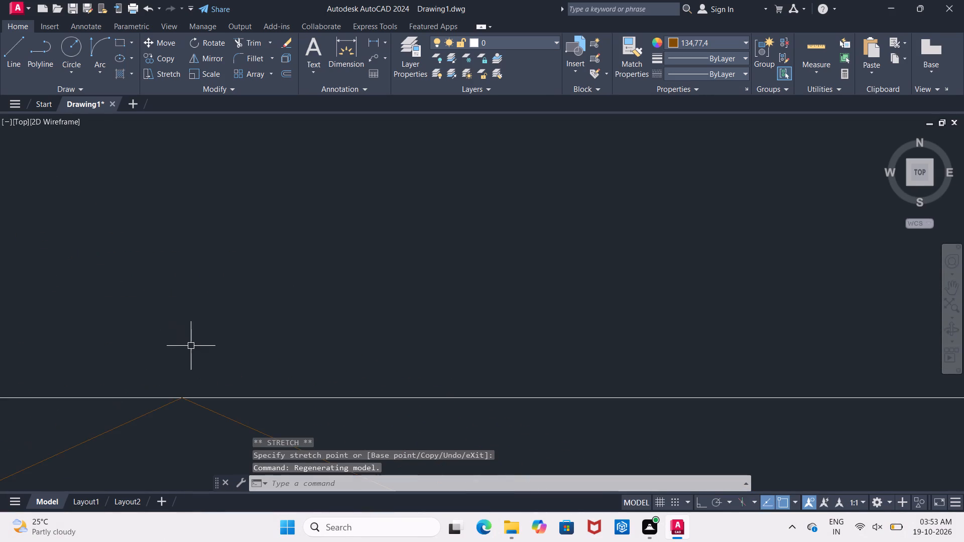
{"action": "scroll", "coordinate": [182, 414], "scroll_direction": "up", "scroll_amount": 5}
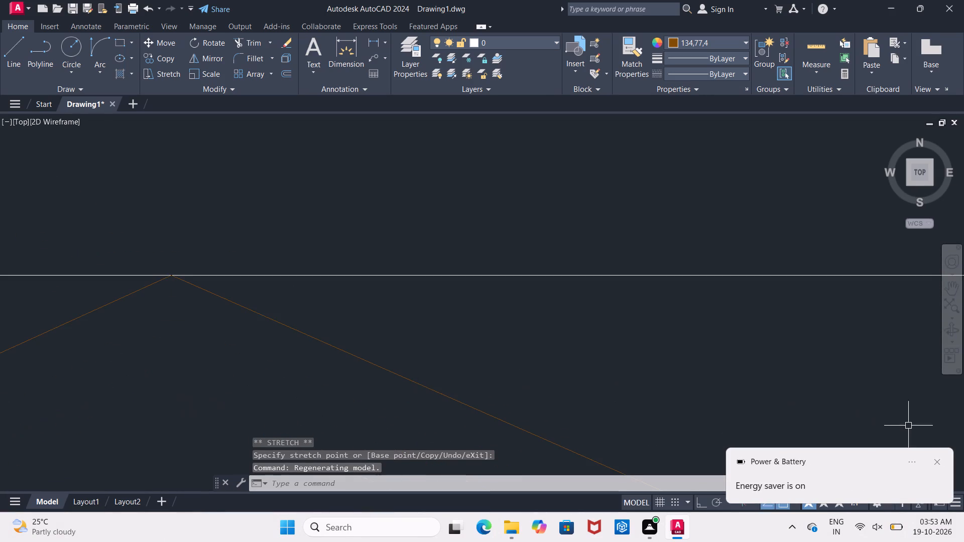
{"action": "left_click", "coordinate": [937, 460]}
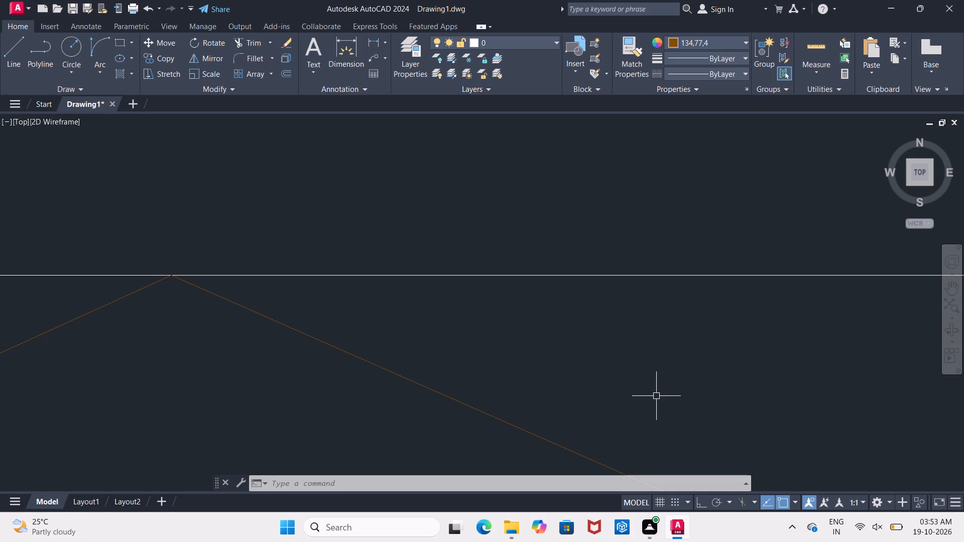
{"action": "scroll", "coordinate": [711, 400], "scroll_direction": "down", "scroll_amount": 2}
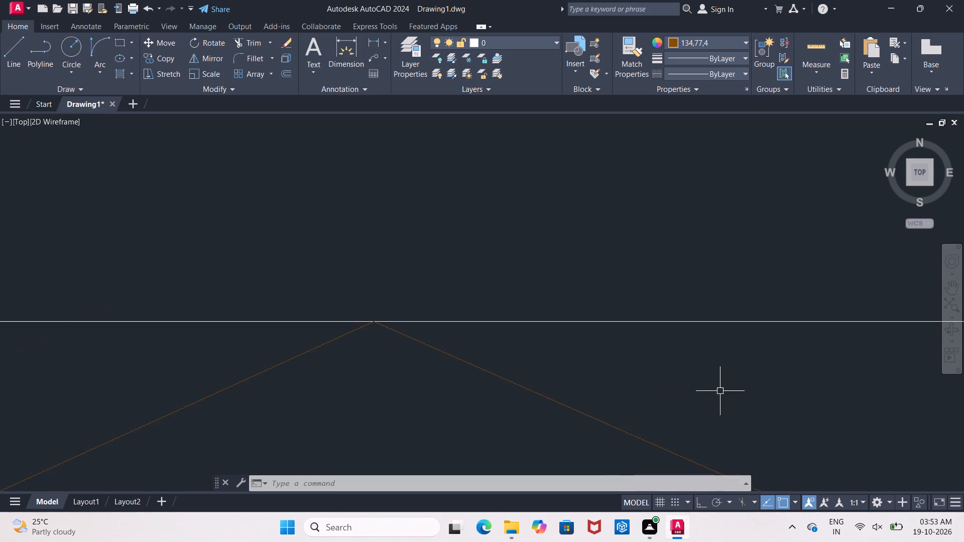
{"action": "scroll", "coordinate": [721, 390], "scroll_direction": "down", "scroll_amount": 20}
{"action": "scroll", "coordinate": [721, 390], "scroll_direction": "down", "scroll_amount": 1}
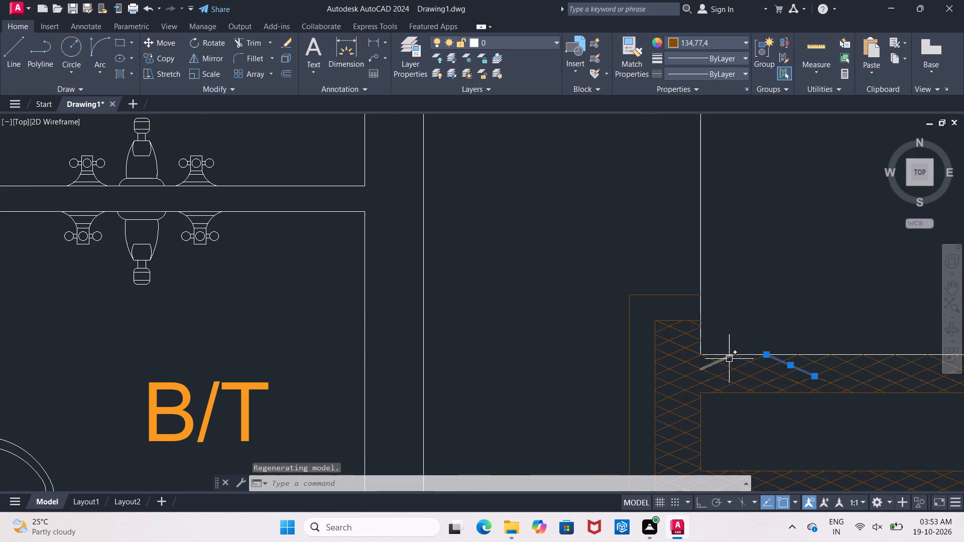
{"action": "middle_click_drag", "start_coordinate": [794, 374], "coordinate": [688, 366]}
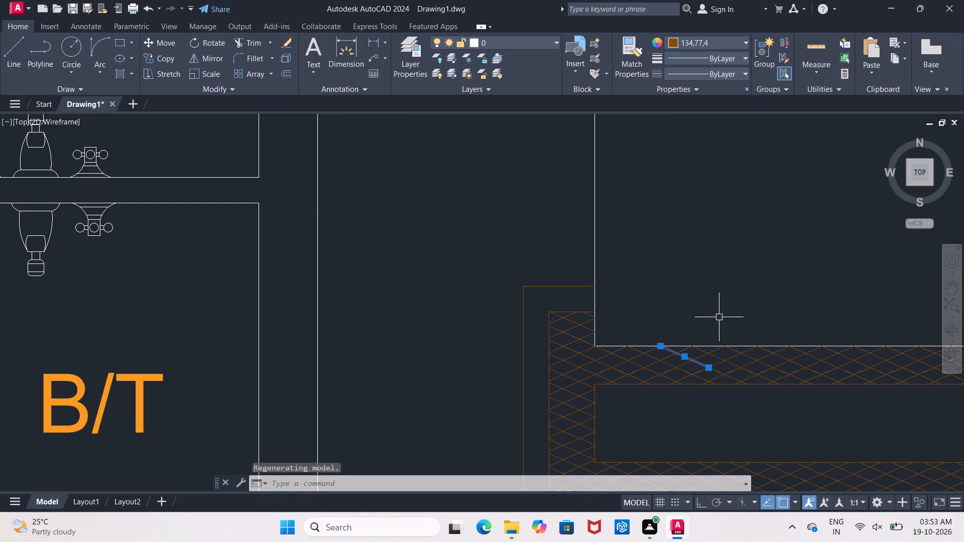
{"action": "key", "text": "Escape"}
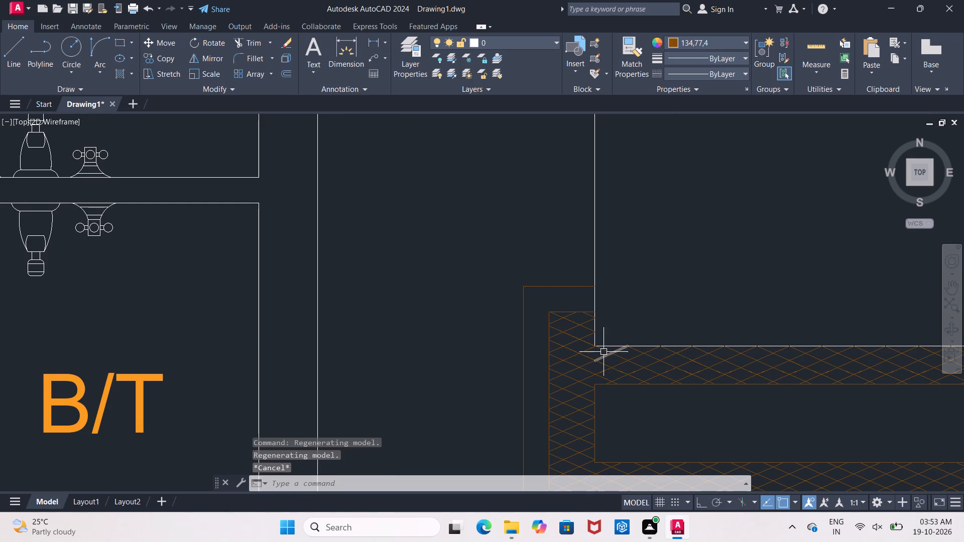
Trim away the piece of the descending rug pattern diagonal that cuts across the inside of the bed's lower corner.
{"action": "scroll", "coordinate": [595, 343], "scroll_direction": "up", "scroll_amount": 5}
{"action": "scroll", "coordinate": [576, 396], "scroll_direction": "up", "scroll_amount": 1}
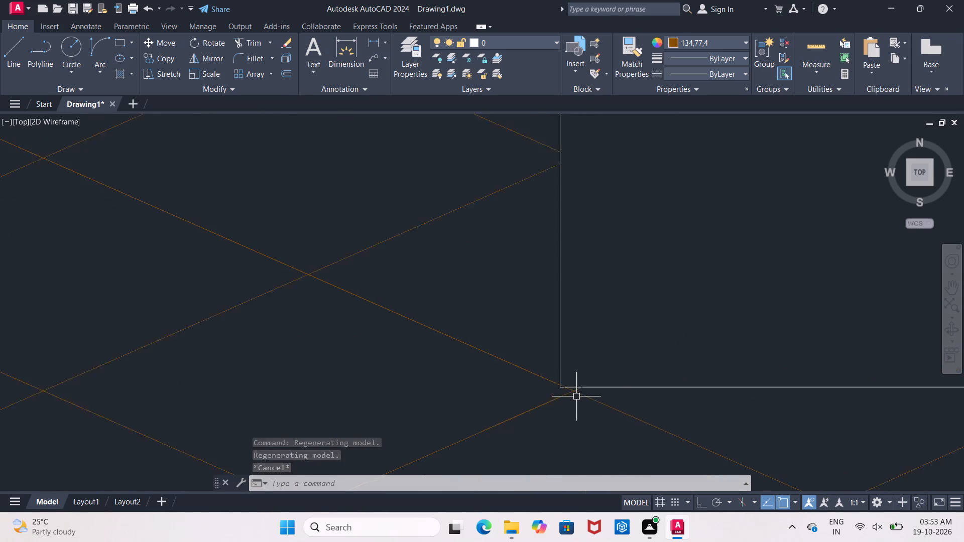
{"action": "scroll", "coordinate": [576, 396], "scroll_direction": "up", "scroll_amount": 5}
{"action": "scroll", "coordinate": [498, 350], "scroll_direction": "up", "scroll_amount": 2}
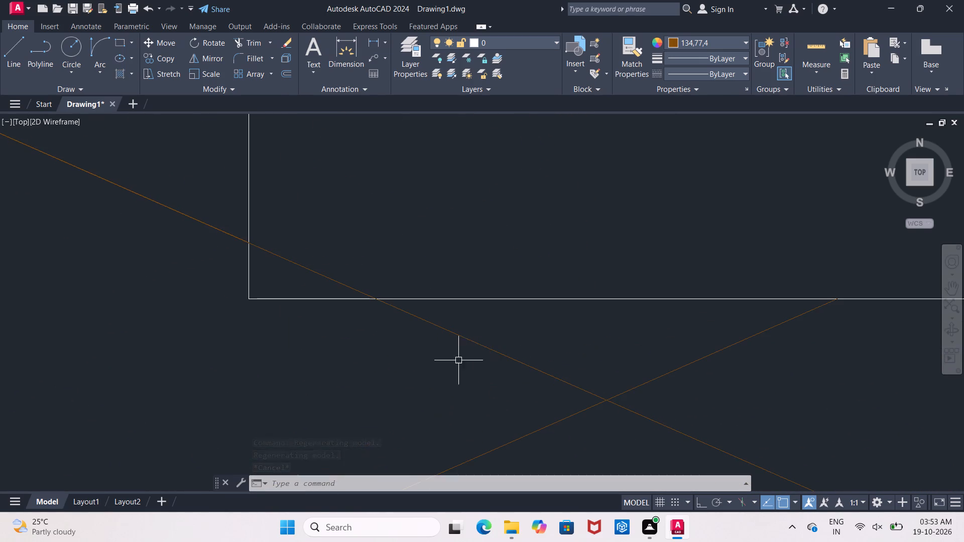
{"action": "scroll", "coordinate": [405, 360], "scroll_direction": "up", "scroll_amount": 1}
{"action": "middle_click", "coordinate": [408, 359]}
{"action": "key", "text": "Escape"}
{"action": "type", "text": "TR"}
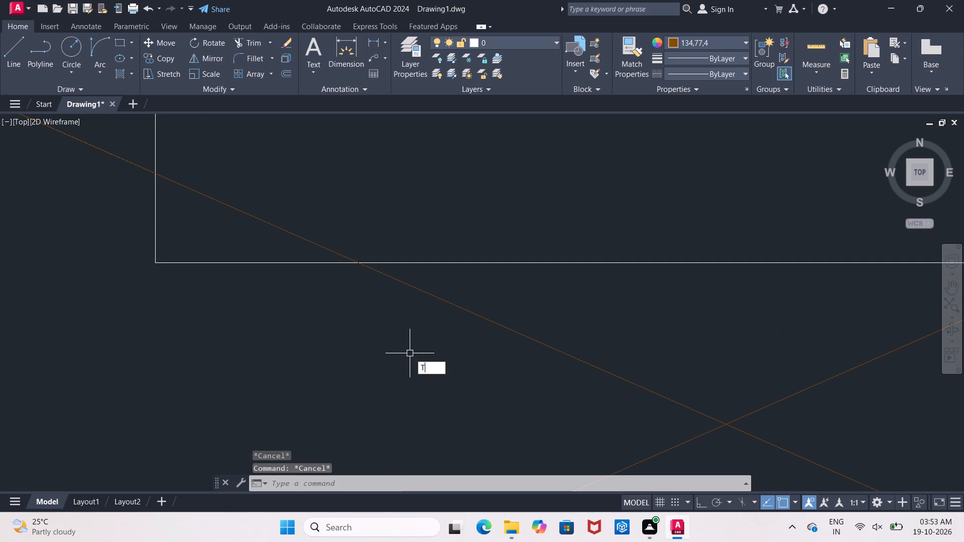
{"action": "key", "text": "space"}
{"action": "key", "text": "space"}
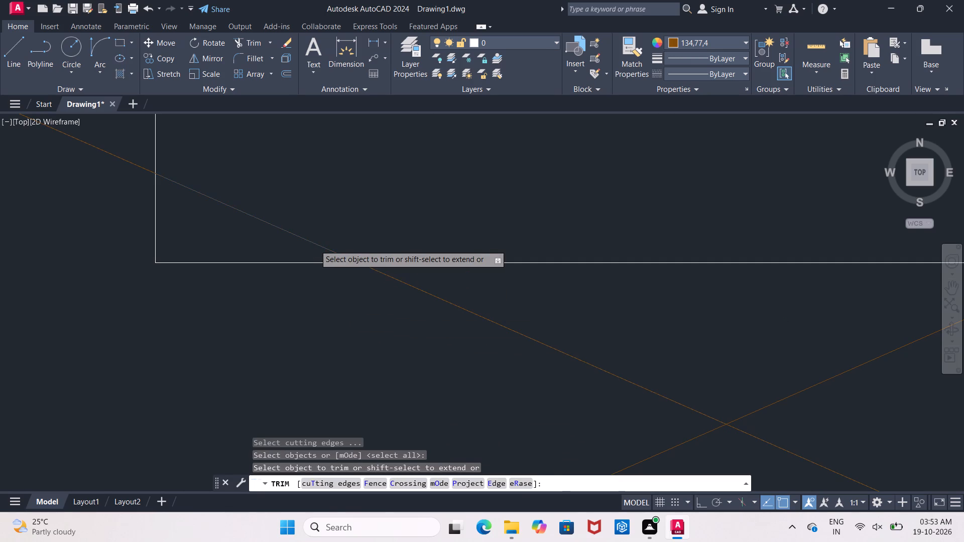
{"action": "left_click", "coordinate": [315, 245]}
{"action": "scroll", "coordinate": [315, 245], "scroll_direction": "down", "scroll_amount": 3}
{"action": "scroll", "coordinate": [500, 310], "scroll_direction": "down", "scroll_amount": 4}
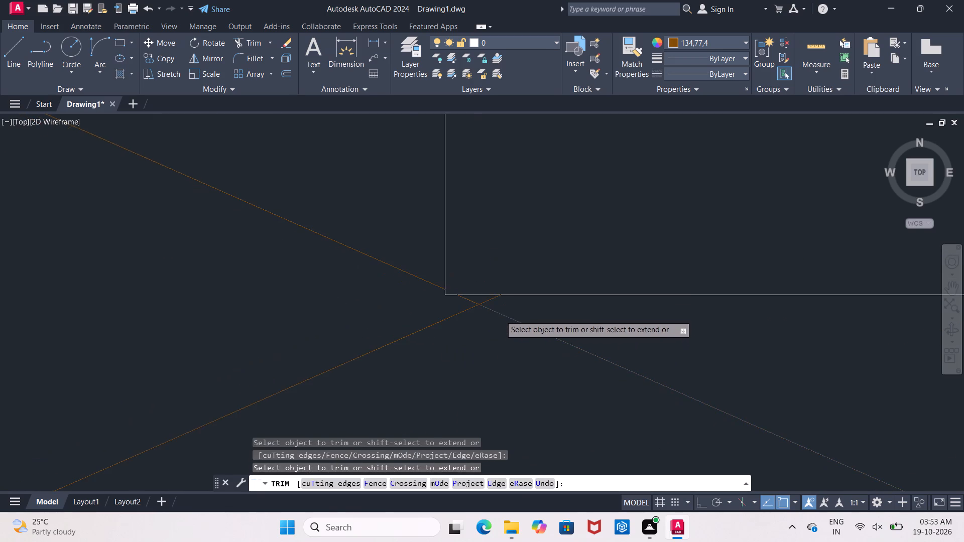
{"action": "scroll", "coordinate": [500, 317], "scroll_direction": "down", "scroll_amount": 5}
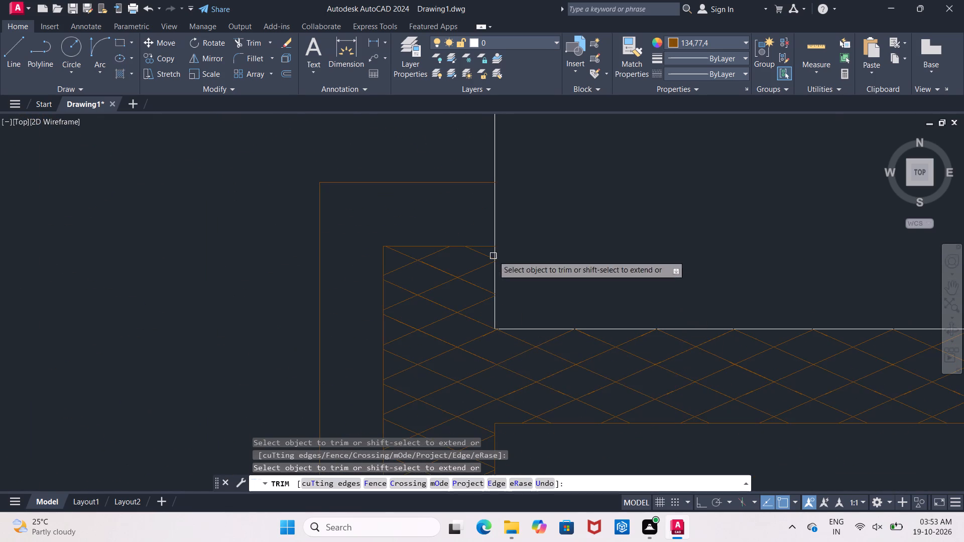
{"action": "scroll", "coordinate": [493, 253], "scroll_direction": "up", "scroll_amount": 4}
{"action": "scroll", "coordinate": [545, 284], "scroll_direction": "down", "scroll_amount": 5}
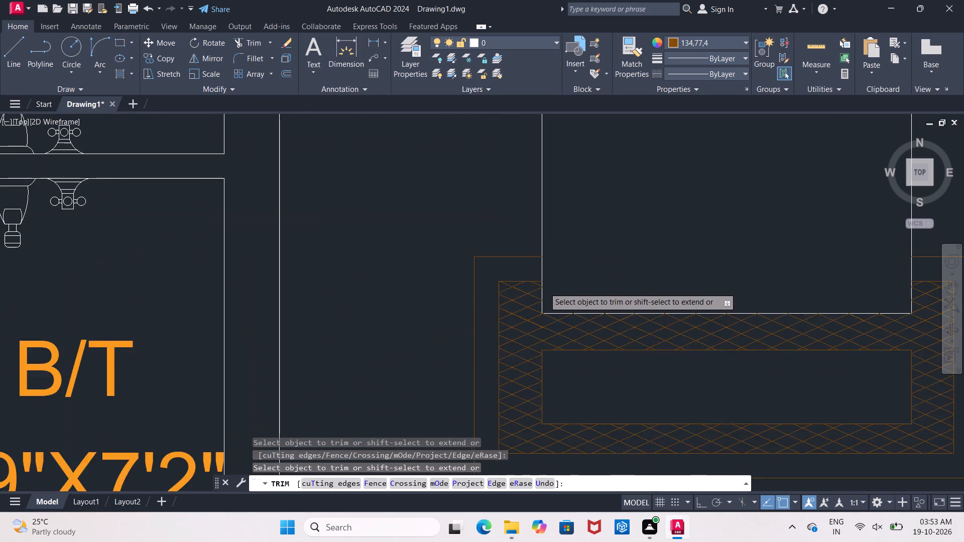
{"action": "scroll", "coordinate": [544, 288], "scroll_direction": "down", "scroll_amount": 3}
{"action": "scroll", "coordinate": [567, 312], "scroll_direction": "up", "scroll_amount": 5}
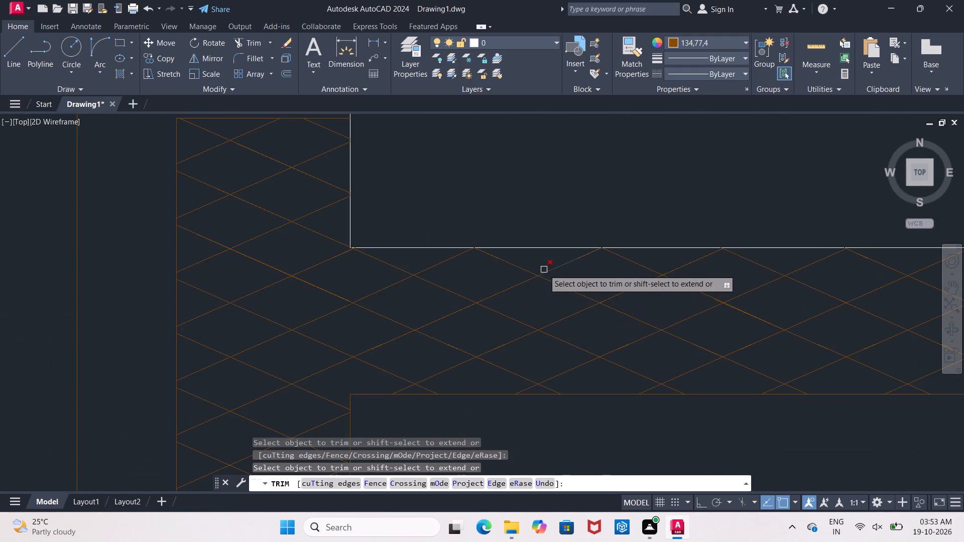
{"action": "key", "text": "Escape"}
{"action": "key", "text": "Escape"}
{"action": "key", "text": "Escape"}
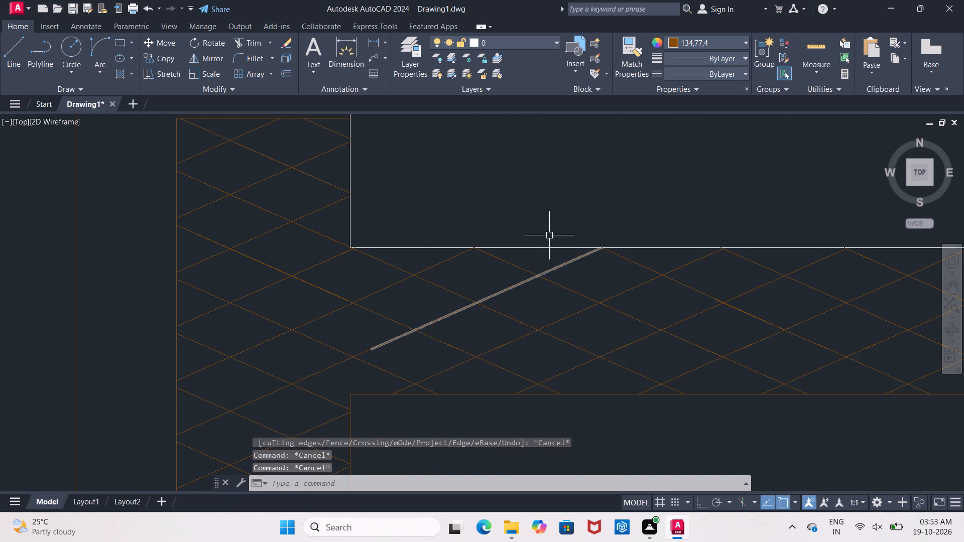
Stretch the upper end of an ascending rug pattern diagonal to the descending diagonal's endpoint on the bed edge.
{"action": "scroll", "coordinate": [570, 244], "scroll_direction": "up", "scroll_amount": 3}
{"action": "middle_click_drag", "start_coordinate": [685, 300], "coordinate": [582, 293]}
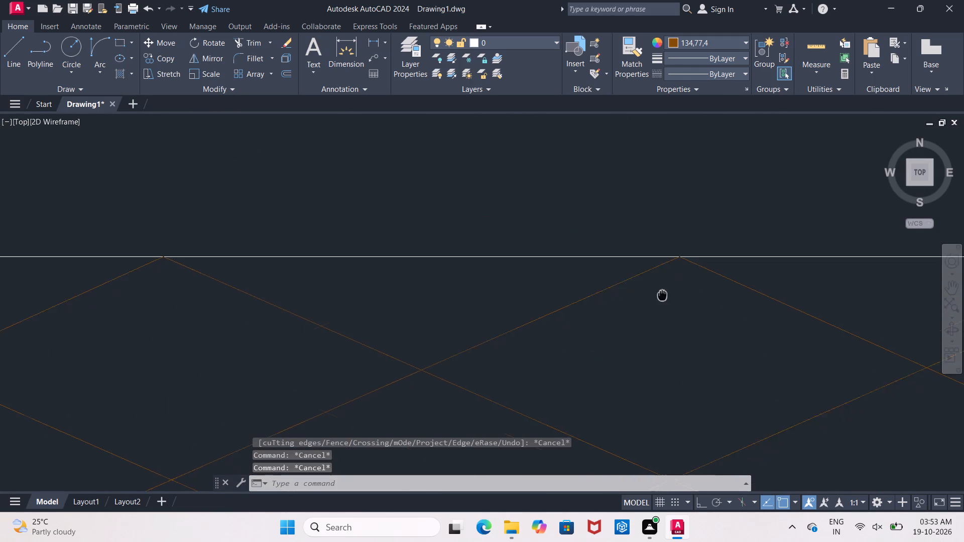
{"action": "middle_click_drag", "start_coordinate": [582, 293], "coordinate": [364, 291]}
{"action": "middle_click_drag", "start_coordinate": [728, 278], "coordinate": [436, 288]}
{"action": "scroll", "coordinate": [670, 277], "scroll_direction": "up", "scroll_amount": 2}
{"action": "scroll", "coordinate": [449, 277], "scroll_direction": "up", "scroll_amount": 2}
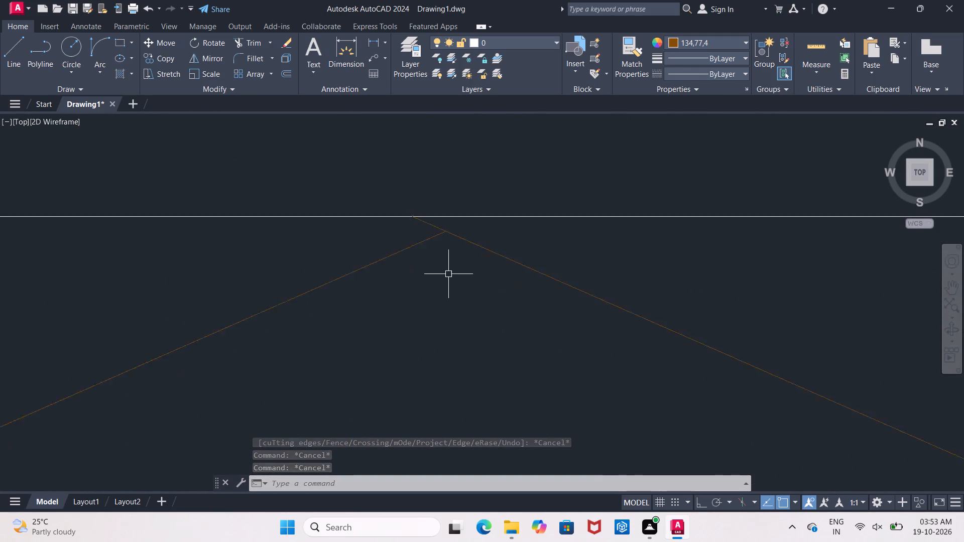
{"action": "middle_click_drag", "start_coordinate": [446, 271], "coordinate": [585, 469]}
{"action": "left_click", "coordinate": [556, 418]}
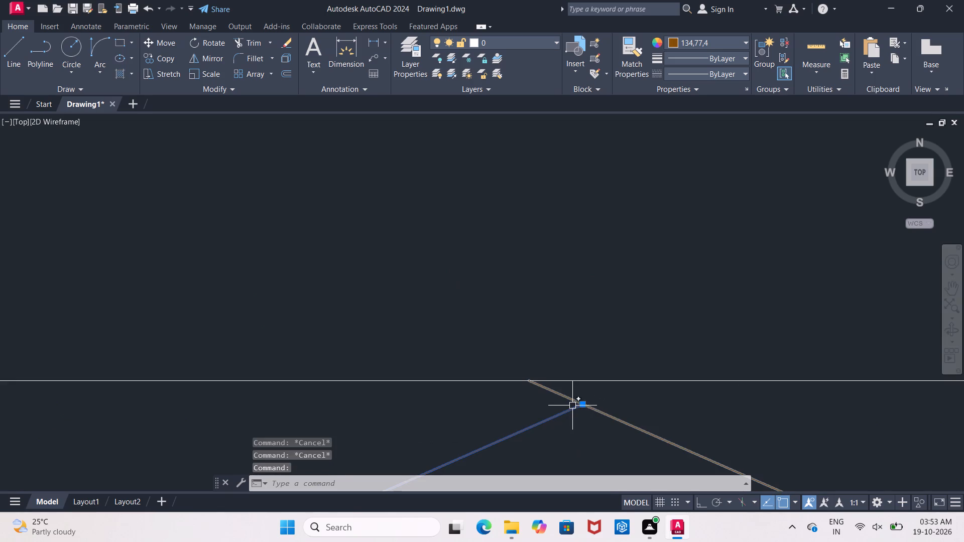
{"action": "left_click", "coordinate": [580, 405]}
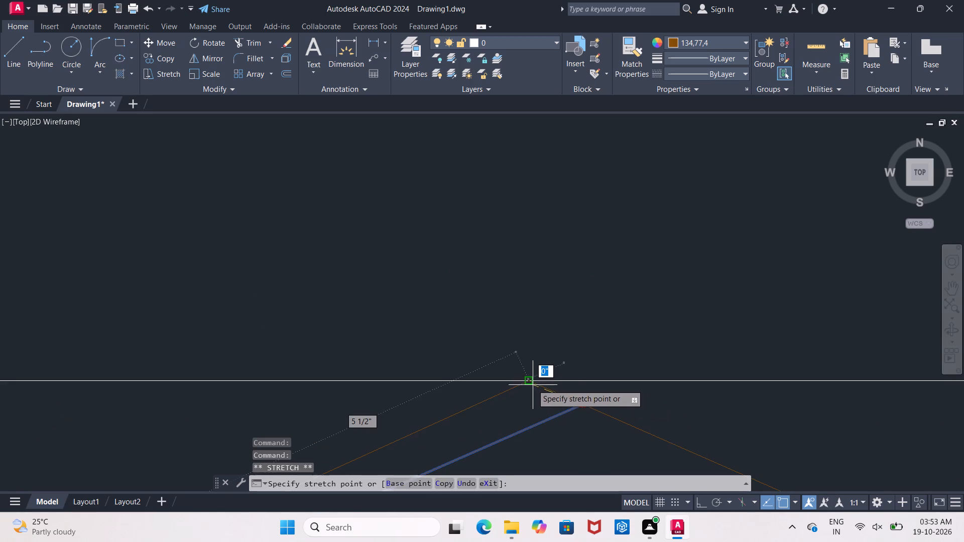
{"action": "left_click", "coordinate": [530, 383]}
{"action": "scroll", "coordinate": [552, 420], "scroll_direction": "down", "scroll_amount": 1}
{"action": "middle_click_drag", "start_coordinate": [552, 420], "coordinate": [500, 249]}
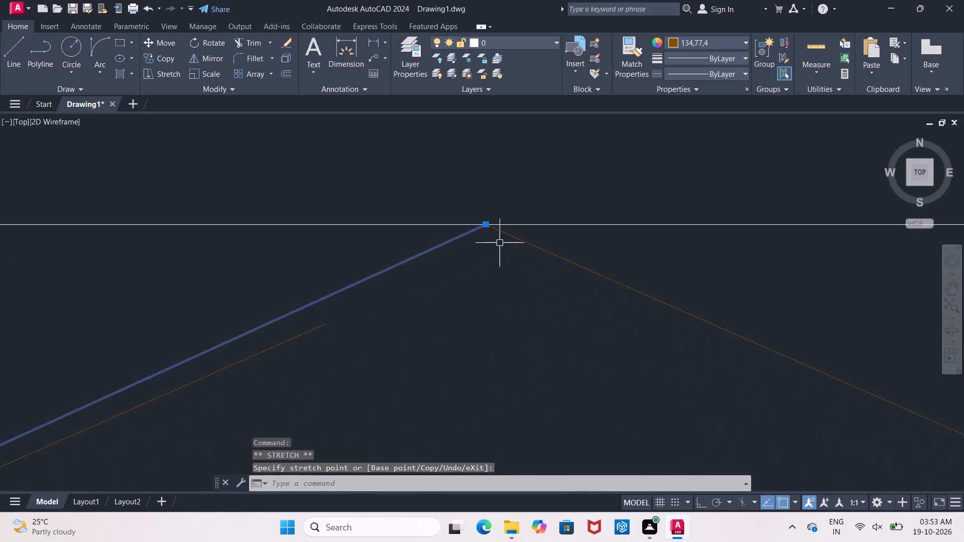
Erase the stretched ascending diagonal together with the overlapping duplicate line just beneath it.
{"action": "scroll", "coordinate": [501, 243], "scroll_direction": "down", "scroll_amount": 3}
{"action": "left_click", "coordinate": [450, 271]}
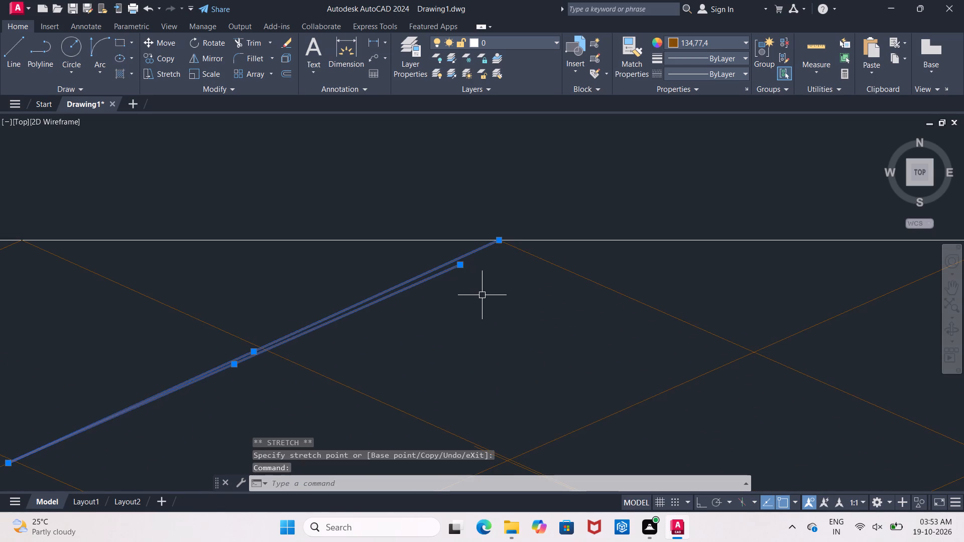
{"action": "key", "text": "Delete"}
{"action": "scroll", "coordinate": [483, 295], "scroll_direction": "down", "scroll_amount": 3}
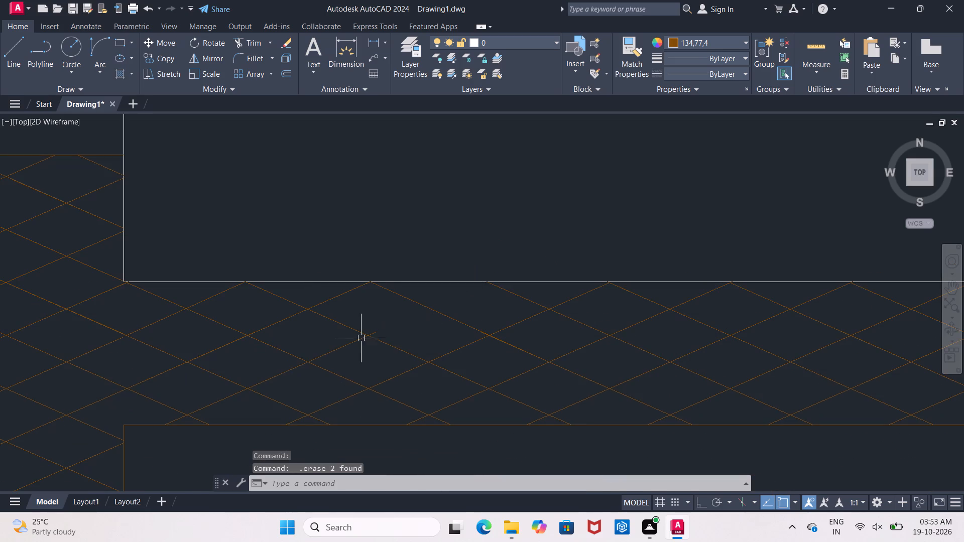
Stretch the remaining short ascending diagonal up to the descending diagonal's endpoint on the bed edge, filling the pattern gap.
{"action": "left_click", "coordinate": [355, 343]}
{"action": "left_click", "coordinate": [373, 332]}
{"action": "left_click", "coordinate": [375, 333]}
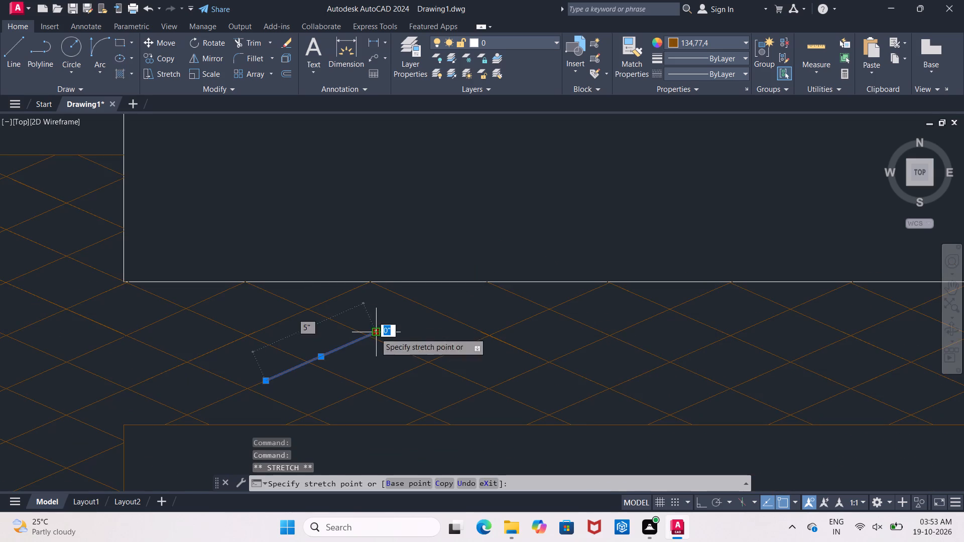
{"action": "left_click", "coordinate": [487, 282]}
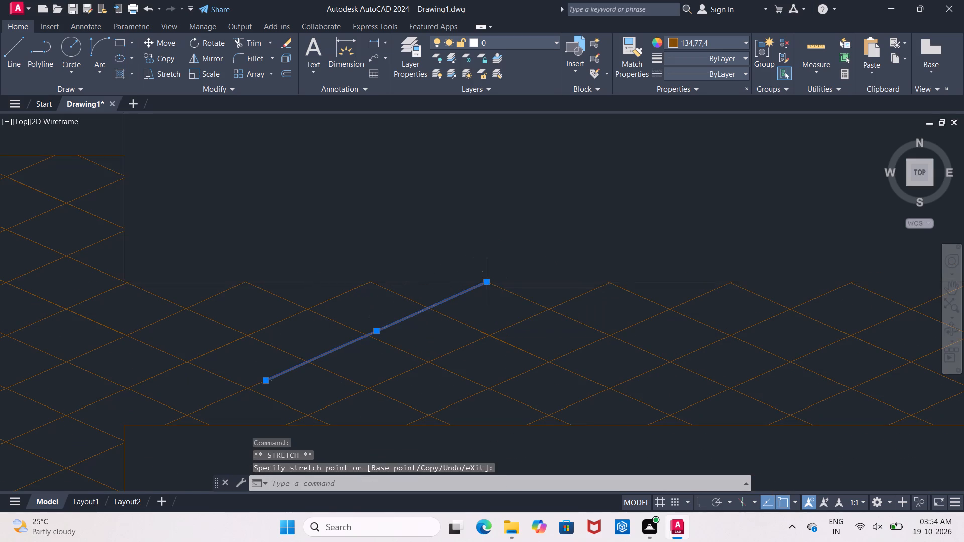
{"action": "key", "text": "Escape"}
Stretch the ascending diagonal at the next pattern peak to the descending diagonal's endpoint on the bed edge.
{"action": "scroll", "coordinate": [537, 259], "scroll_direction": "down", "scroll_amount": 1}
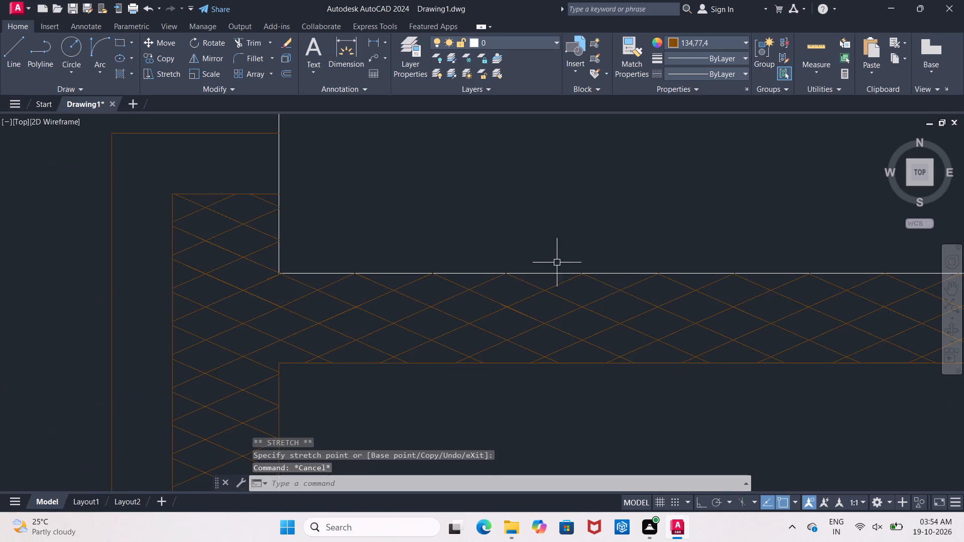
{"action": "middle_click_drag", "start_coordinate": [624, 271], "coordinate": [551, 280]}
{"action": "scroll", "coordinate": [504, 280], "scroll_direction": "up", "scroll_amount": 4}
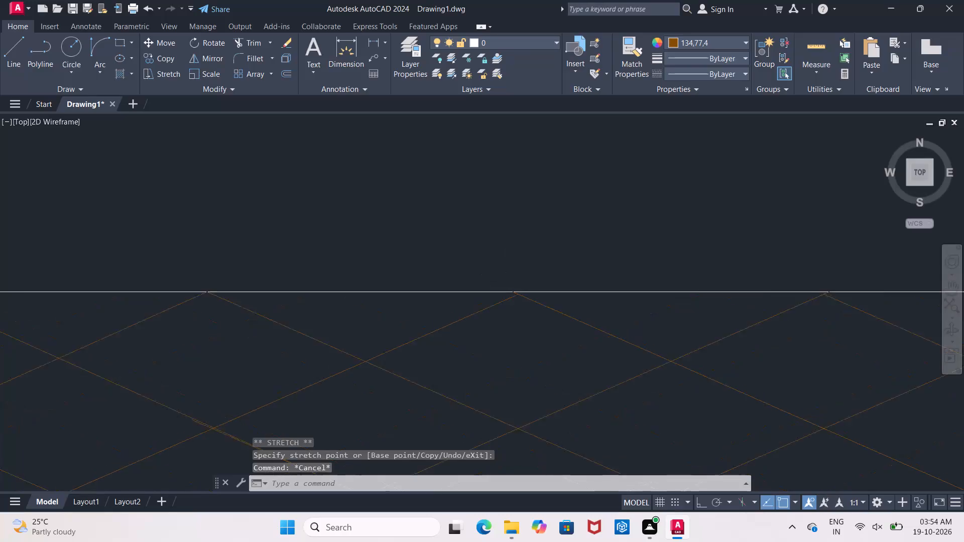
{"action": "scroll", "coordinate": [511, 278], "scroll_direction": "up", "scroll_amount": 1}
{"action": "scroll", "coordinate": [534, 312], "scroll_direction": "up", "scroll_amount": 3}
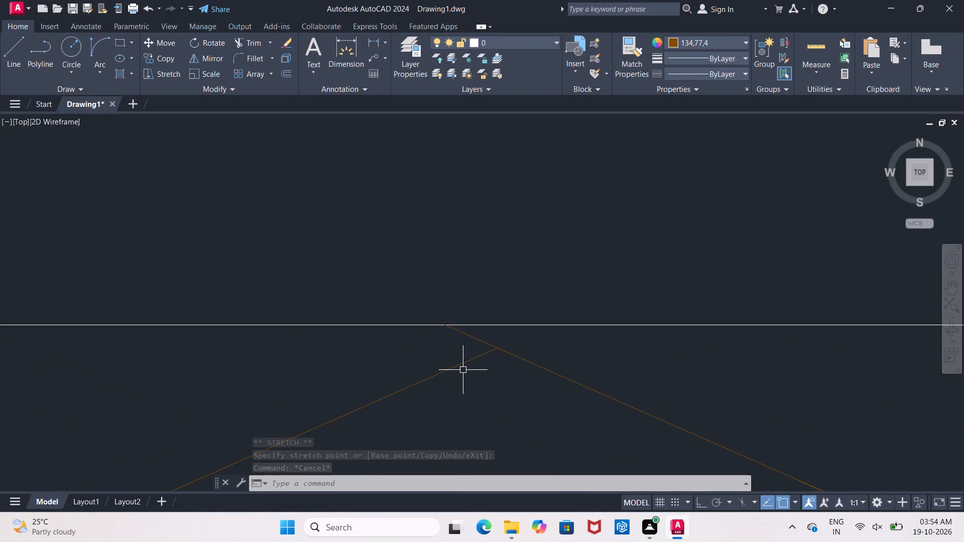
{"action": "left_click", "coordinate": [462, 367]}
{"action": "left_click", "coordinate": [497, 347]}
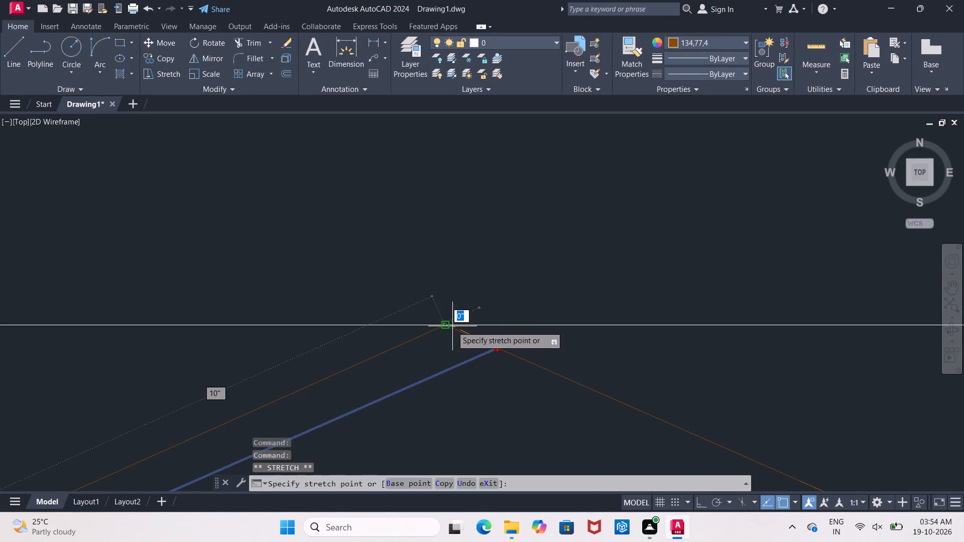
{"action": "left_click", "coordinate": [447, 325]}
{"action": "scroll", "coordinate": [458, 329], "scroll_direction": "down", "scroll_amount": 3}
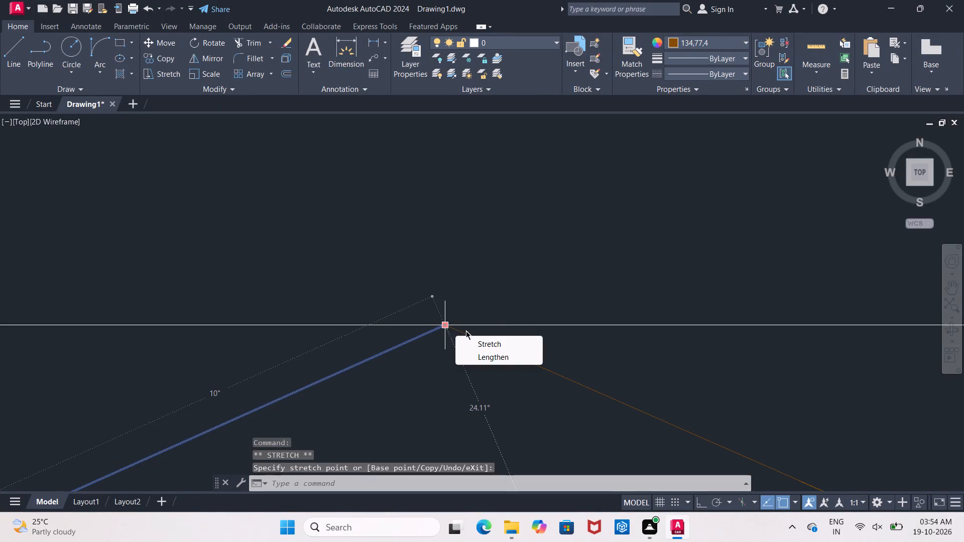
{"action": "left_click", "coordinate": [487, 293]}
{"action": "key", "text": "Escape"}
{"action": "key", "text": "Escape"}
Stretch the upper end of the descending diagonal at the following peak to the ascending diagonal's endpoint on the bed edge.
{"action": "scroll", "coordinate": [487, 293], "scroll_direction": "down", "scroll_amount": 1}
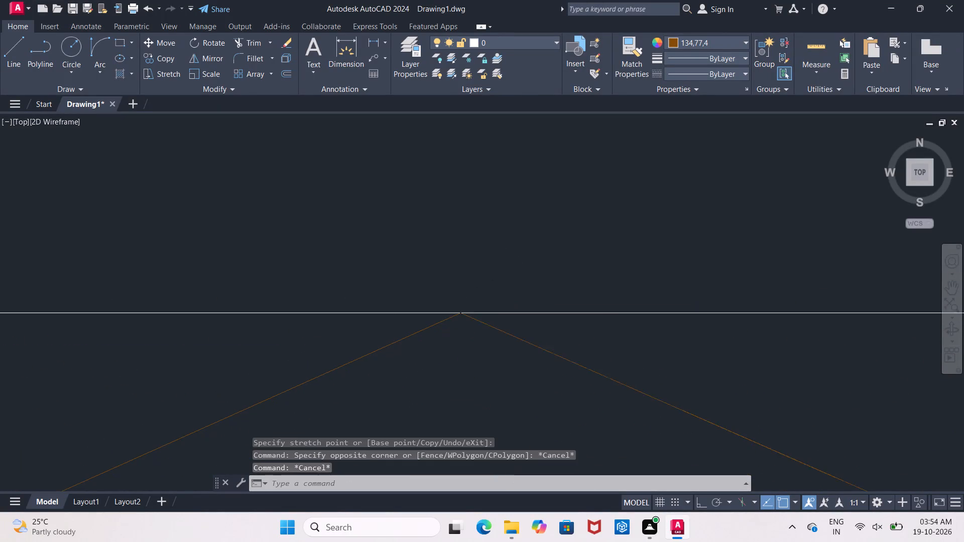
{"action": "scroll", "coordinate": [487, 293], "scroll_direction": "down", "scroll_amount": 6}
{"action": "scroll", "coordinate": [614, 305], "scroll_direction": "up", "scroll_amount": 3}
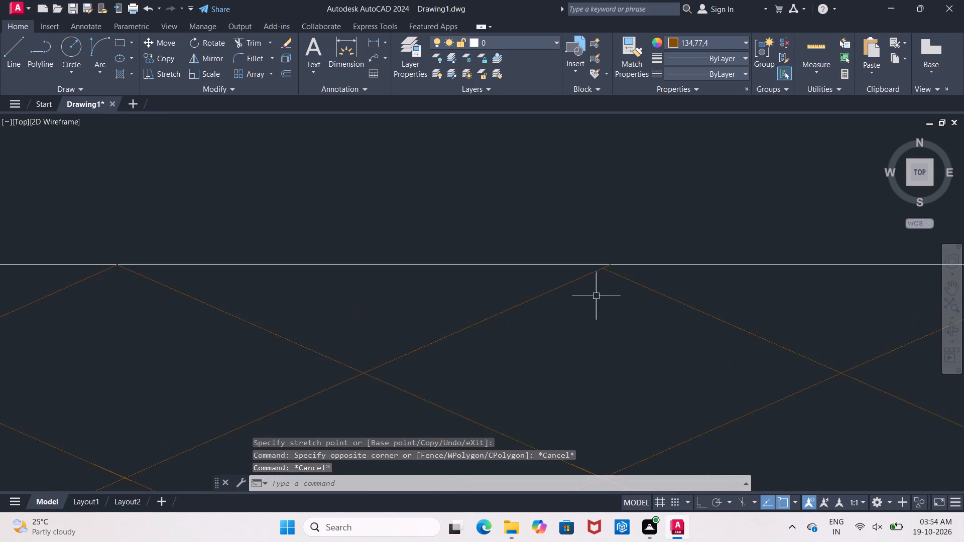
{"action": "scroll", "coordinate": [595, 296], "scroll_direction": "up", "scroll_amount": 2}
{"action": "left_click", "coordinate": [627, 235]}
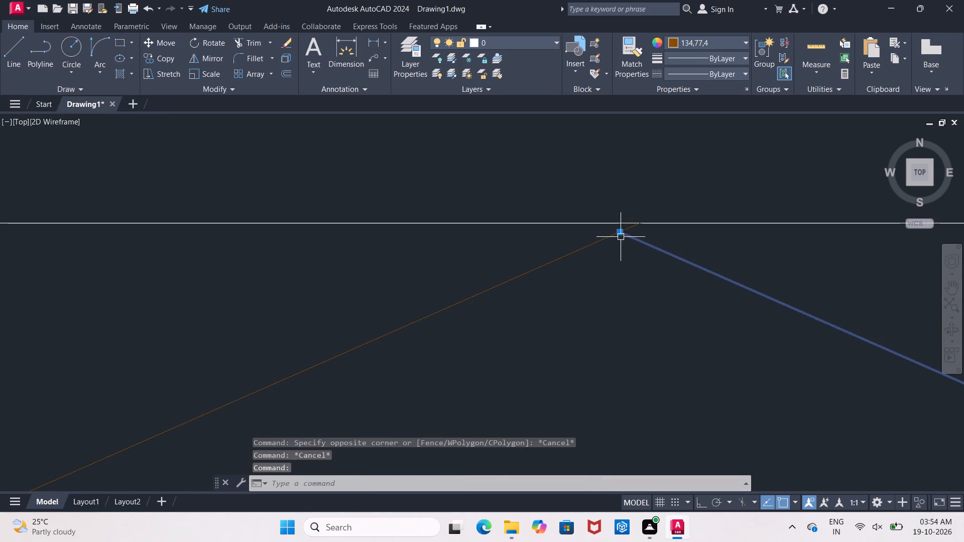
{"action": "left_click", "coordinate": [620, 233]}
{"action": "left_click", "coordinate": [638, 224]}
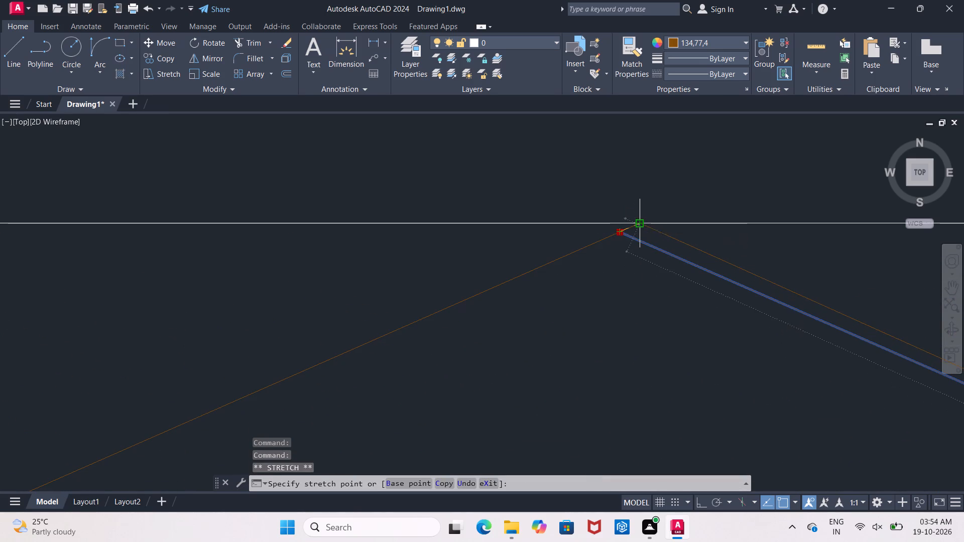
{"action": "left_click", "coordinate": [614, 299]}
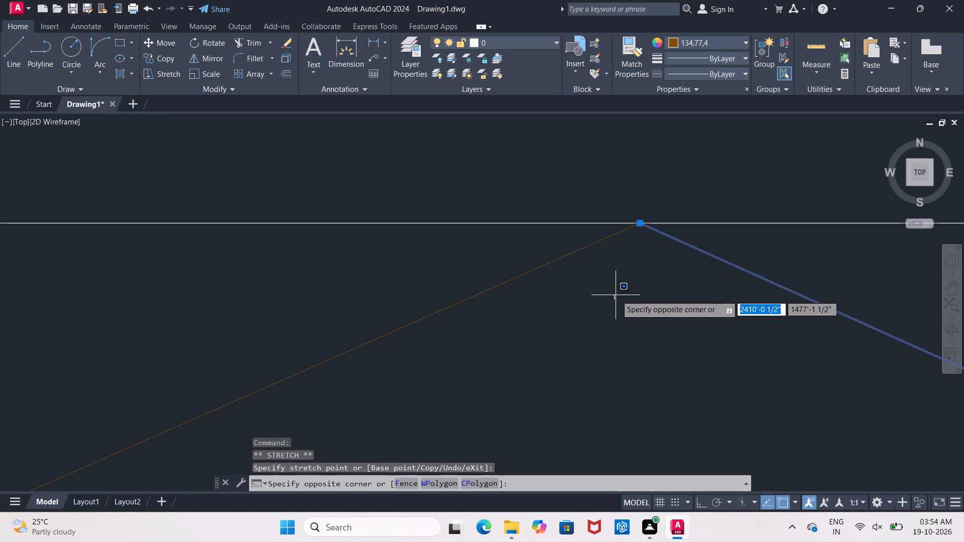
{"action": "key", "text": "Escape"}
{"action": "key", "text": "Escape"}
Stretch the descending diagonal at the next peak farther along the bed edge to the ascending diagonal's endpoint on it.
{"action": "scroll", "coordinate": [616, 295], "scroll_direction": "down", "scroll_amount": 4}
{"action": "middle_click_drag", "start_coordinate": [645, 321], "coordinate": [436, 340]}
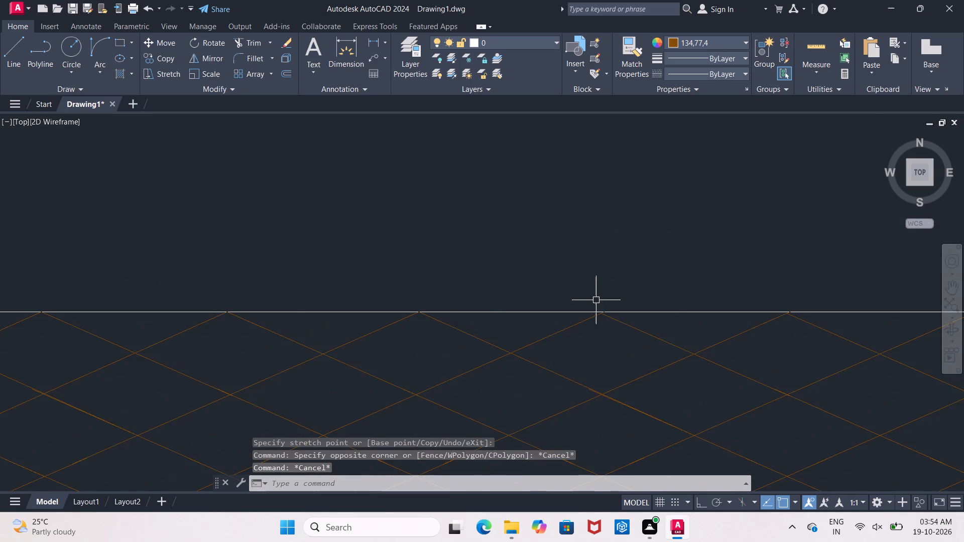
{"action": "scroll", "coordinate": [611, 331], "scroll_direction": "up", "scroll_amount": 3}
{"action": "left_click", "coordinate": [590, 280]}
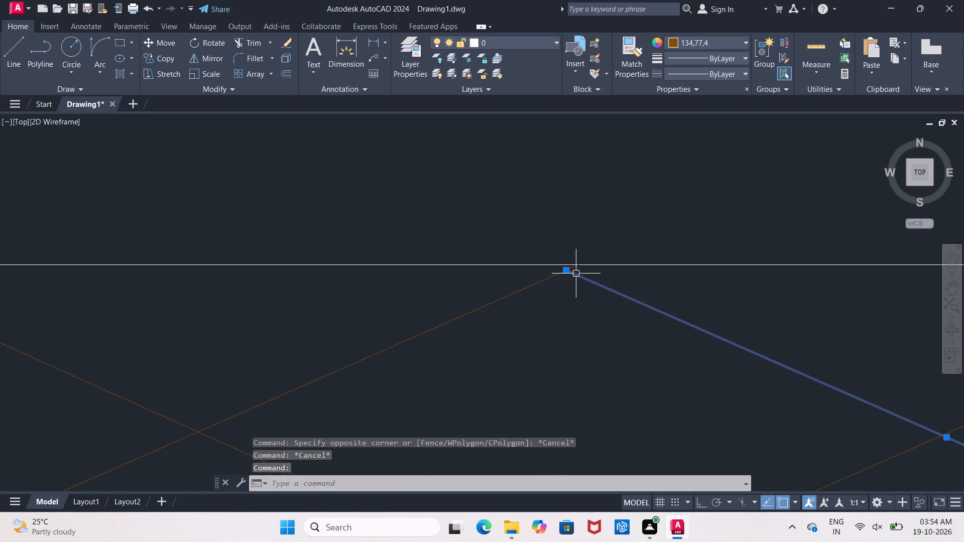
{"action": "left_click", "coordinate": [564, 272]}
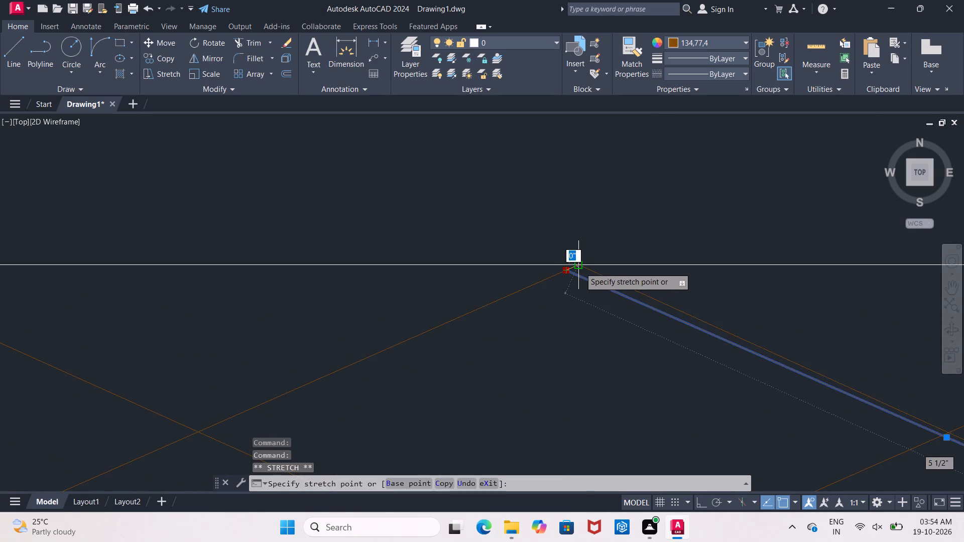
{"action": "left_click", "coordinate": [580, 267]}
{"action": "scroll", "coordinate": [585, 282], "scroll_direction": "down", "scroll_amount": 3}
{"action": "key", "text": "Escape"}
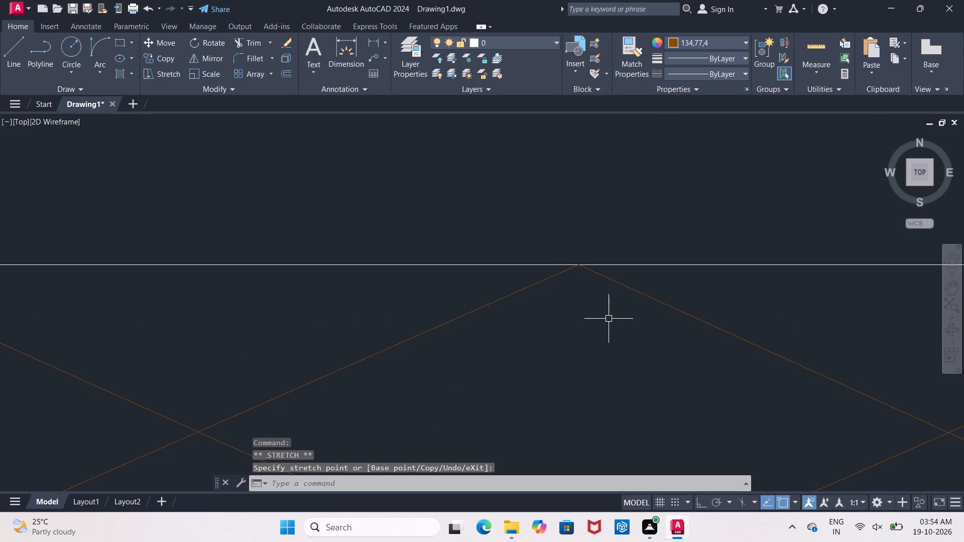
Stretch the upper end of one more descending rug diagonal, at the next peak, to the ascending diagonal's endpoint on the bed edge.
{"action": "middle_click_drag", "start_coordinate": [619, 335], "coordinate": [193, 349]}
{"action": "middle_click_drag", "start_coordinate": [608, 324], "coordinate": [179, 339]}
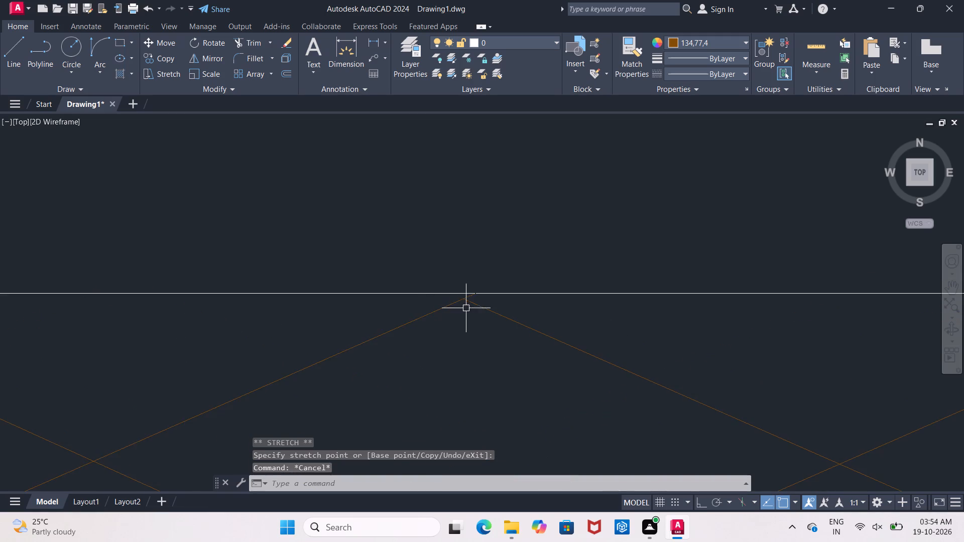
{"action": "scroll", "coordinate": [466, 306], "scroll_direction": "up", "scroll_amount": 2}
{"action": "left_click", "coordinate": [468, 300]}
{"action": "left_click", "coordinate": [453, 291]}
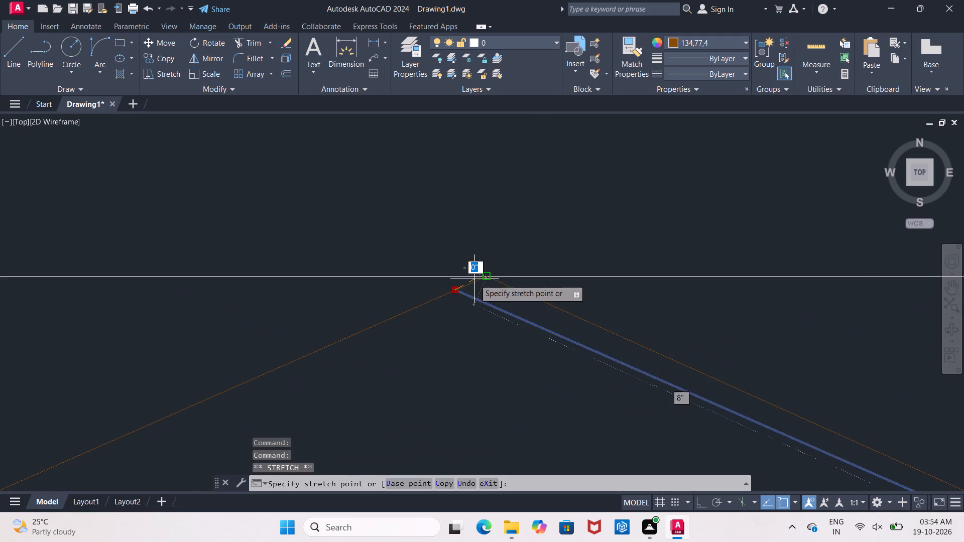
{"action": "left_click", "coordinate": [475, 278]}
{"action": "key", "text": "Escape"}
{"action": "key", "text": "Escape"}
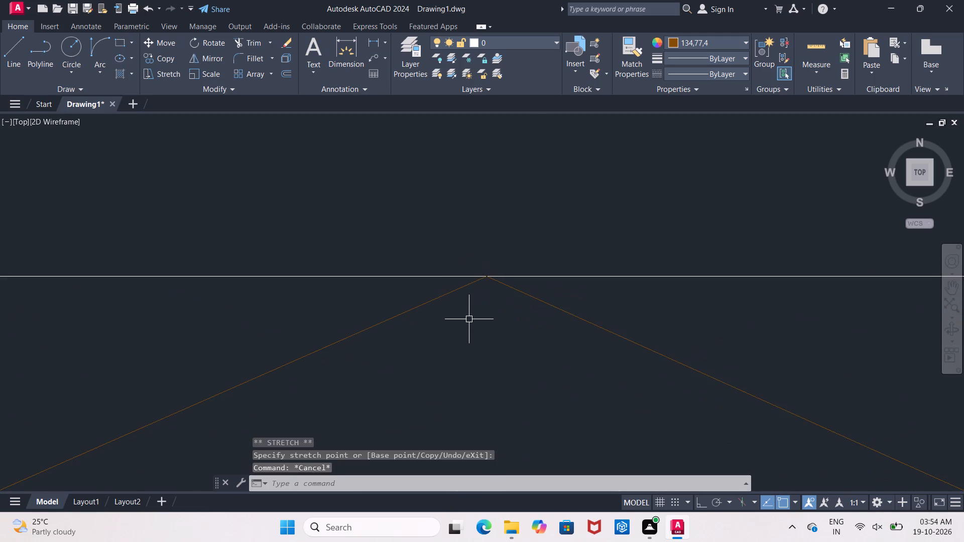
Stretch the upper end of the descending rug diagonal at the next peak to the ascending diagonal's endpoint on the bed edge.
{"action": "scroll", "coordinate": [470, 321], "scroll_direction": "down", "scroll_amount": 3}
{"action": "middle_click_drag", "start_coordinate": [647, 355], "coordinate": [238, 364]}
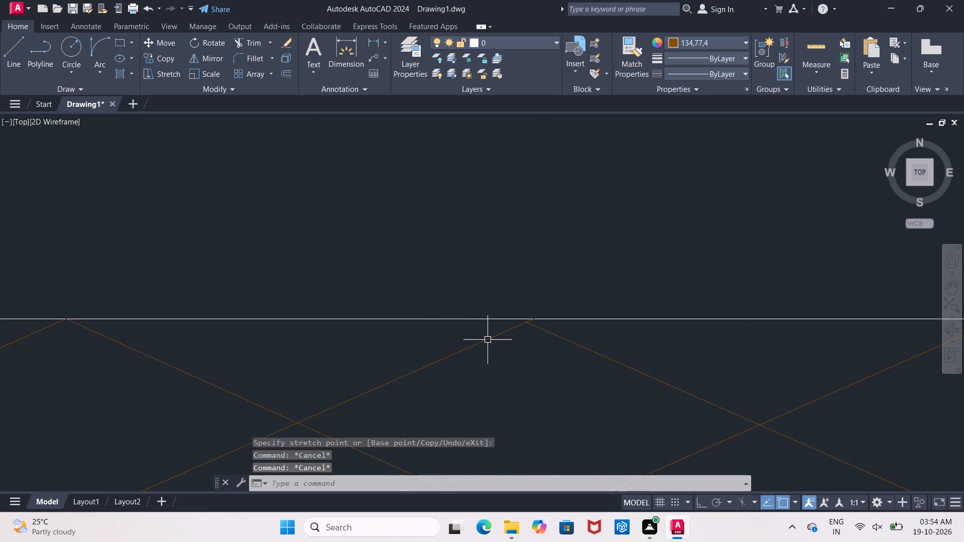
{"action": "scroll", "coordinate": [519, 336], "scroll_direction": "up", "scroll_amount": 4}
{"action": "left_click", "coordinate": [567, 272]}
{"action": "middle_click_drag", "start_coordinate": [557, 291], "coordinate": [344, 431]}
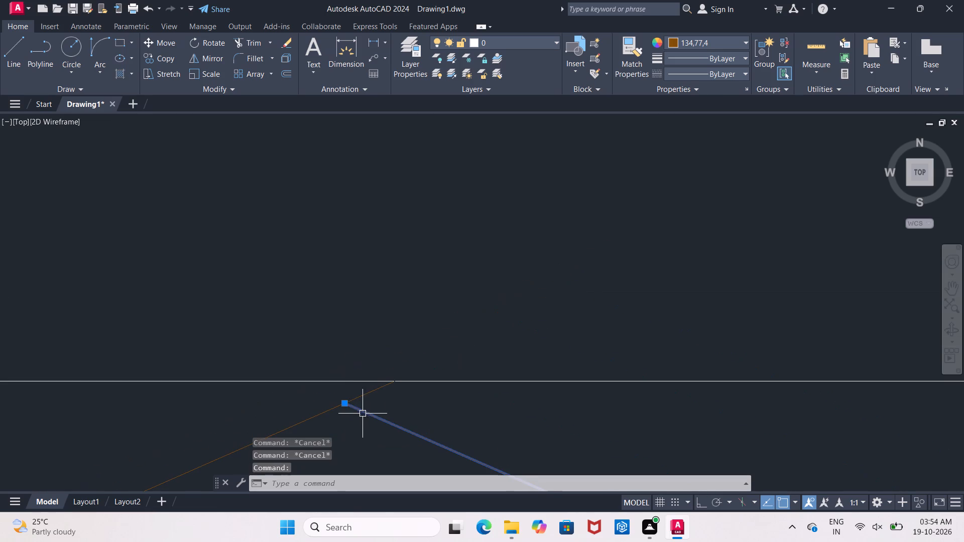
{"action": "left_click", "coordinate": [344, 403]}
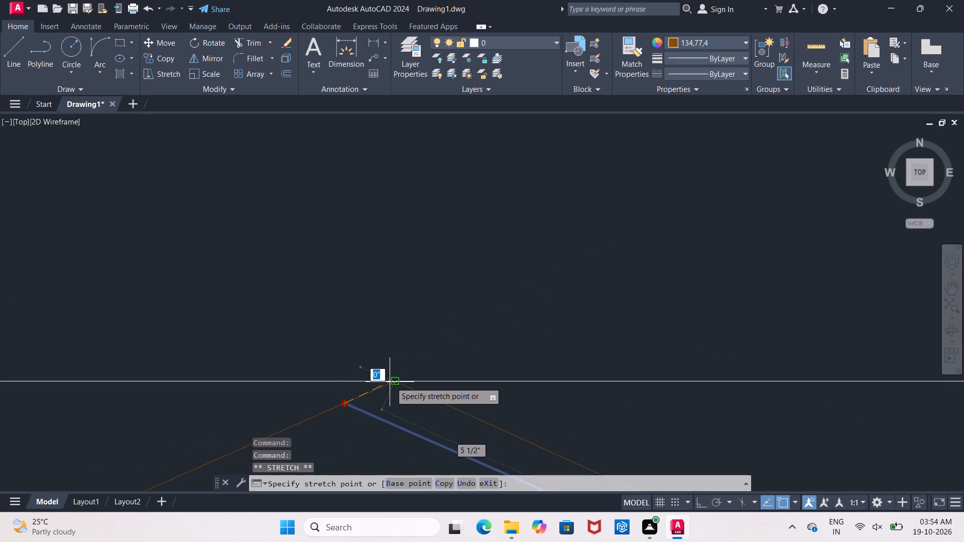
{"action": "left_click", "coordinate": [394, 381]}
{"action": "scroll", "coordinate": [409, 400], "scroll_direction": "down", "scroll_amount": 2}
{"action": "key", "text": "Escape"}
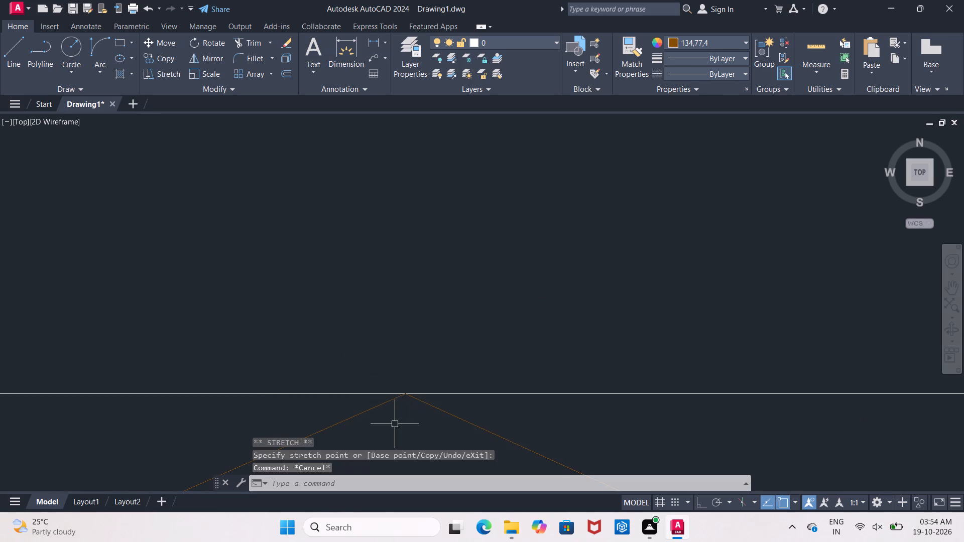
Stretch the upper end of the ascending diagonal at the following peak to the descending diagonal's endpoint on the bed edge.
{"action": "middle_click_drag", "start_coordinate": [400, 426], "coordinate": [278, 314]}
{"action": "scroll", "coordinate": [292, 297], "scroll_direction": "down", "scroll_amount": 4}
{"action": "scroll", "coordinate": [447, 325], "scroll_direction": "down", "scroll_amount": 2}
{"action": "scroll", "coordinate": [455, 320], "scroll_direction": "up", "scroll_amount": 3}
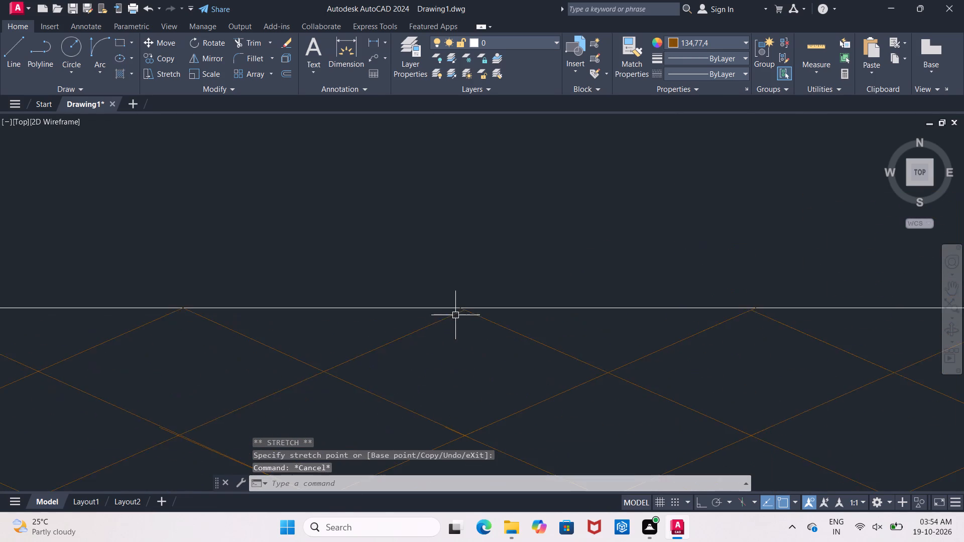
{"action": "scroll", "coordinate": [455, 315], "scroll_direction": "up", "scroll_amount": 3}
{"action": "left_click", "coordinate": [459, 313]}
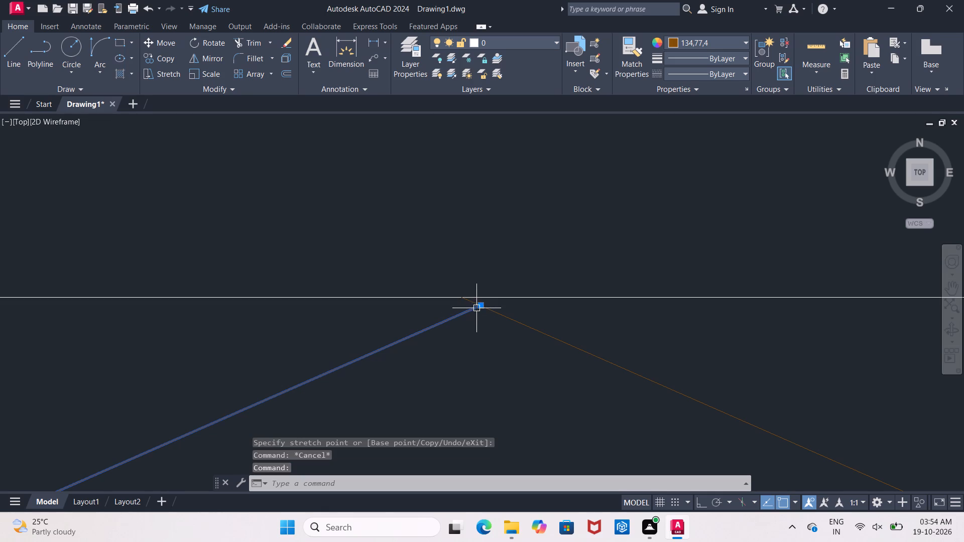
{"action": "left_click", "coordinate": [477, 307]}
{"action": "left_click", "coordinate": [462, 300]}
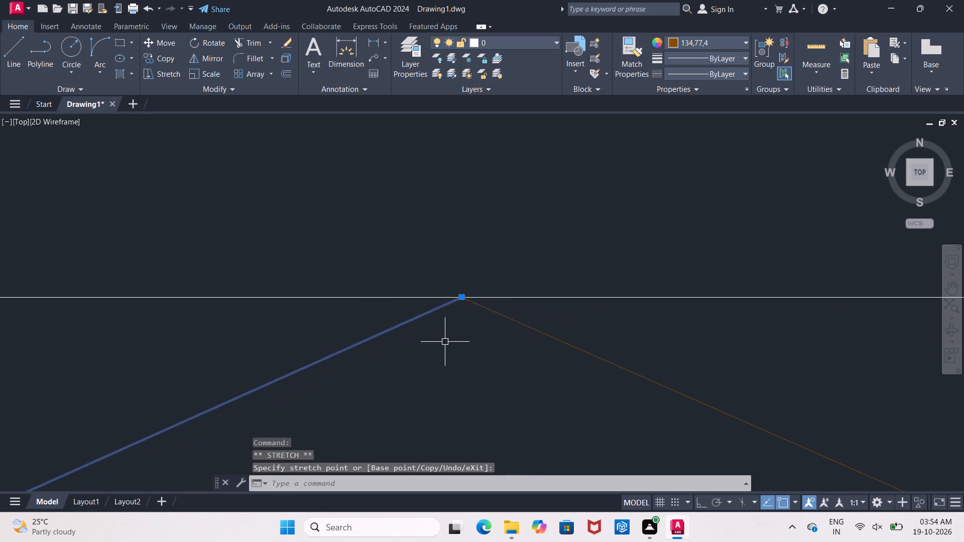
{"action": "scroll", "coordinate": [444, 343], "scroll_direction": "down", "scroll_amount": 4}
{"action": "left_click", "coordinate": [446, 372]}
{"action": "key", "text": "Escape"}
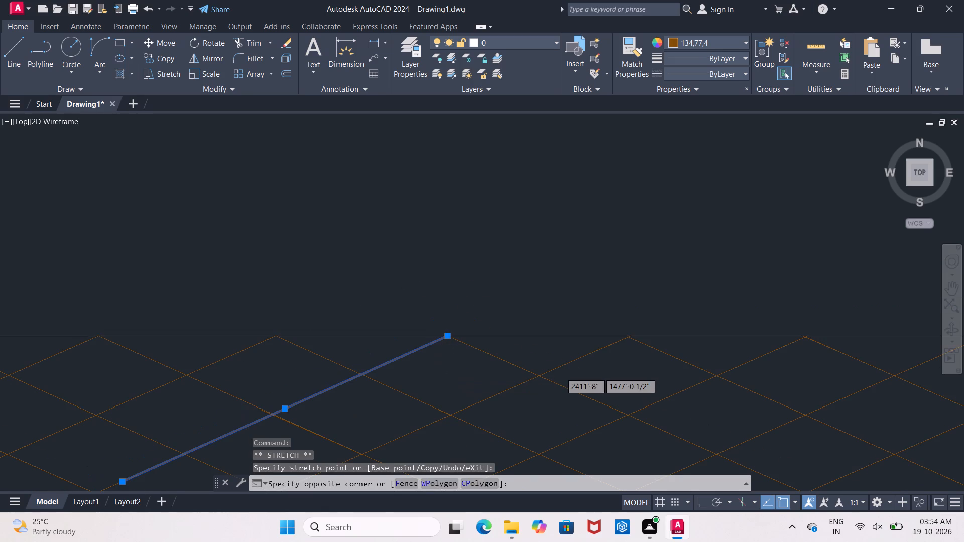
{"action": "key", "text": "Escape"}
Stretch the descending diagonal at the next peak along the bed edge to the ascending diagonal's endpoint on it.
{"action": "middle_click_drag", "start_coordinate": [530, 394], "coordinate": [414, 392]}
{"action": "scroll", "coordinate": [496, 355], "scroll_direction": "up", "scroll_amount": 3}
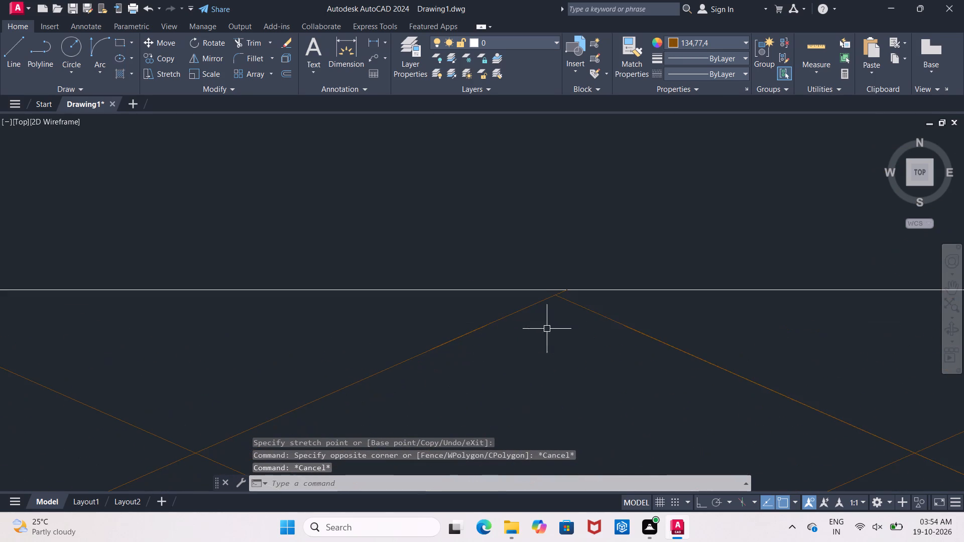
{"action": "left_click", "coordinate": [584, 307]}
{"action": "middle_click_drag", "start_coordinate": [572, 324], "coordinate": [299, 439]}
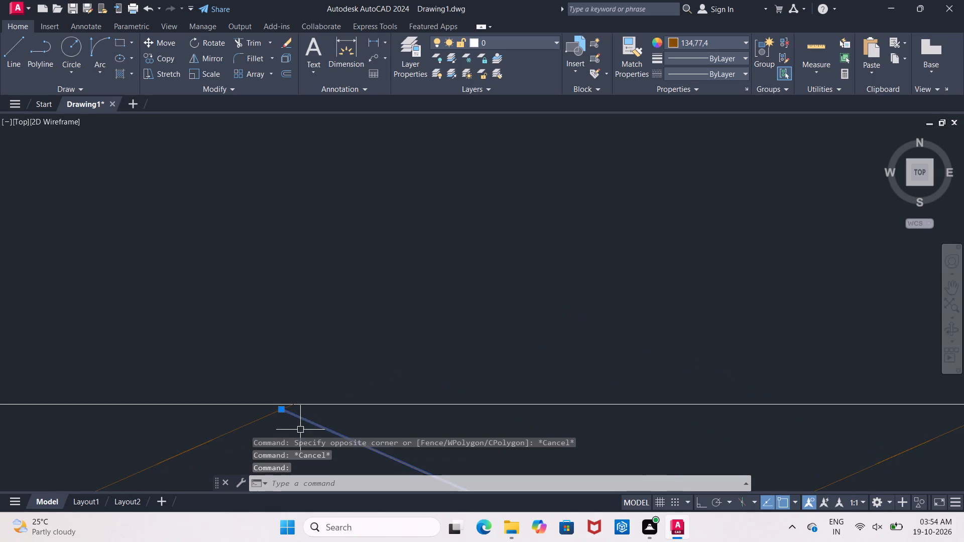
{"action": "scroll", "coordinate": [293, 420], "scroll_direction": "up", "scroll_amount": 2}
{"action": "left_click", "coordinate": [262, 398]}
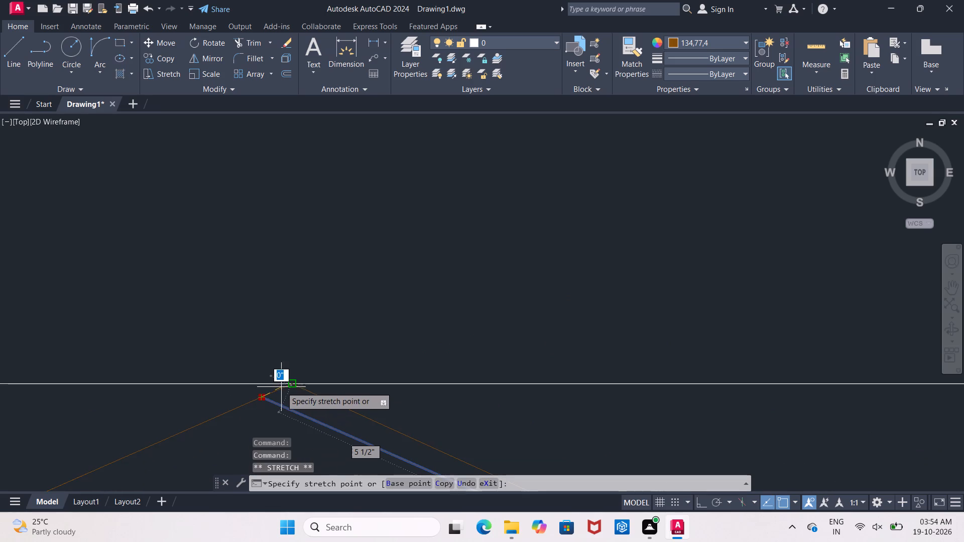
{"action": "left_click", "coordinate": [290, 384]}
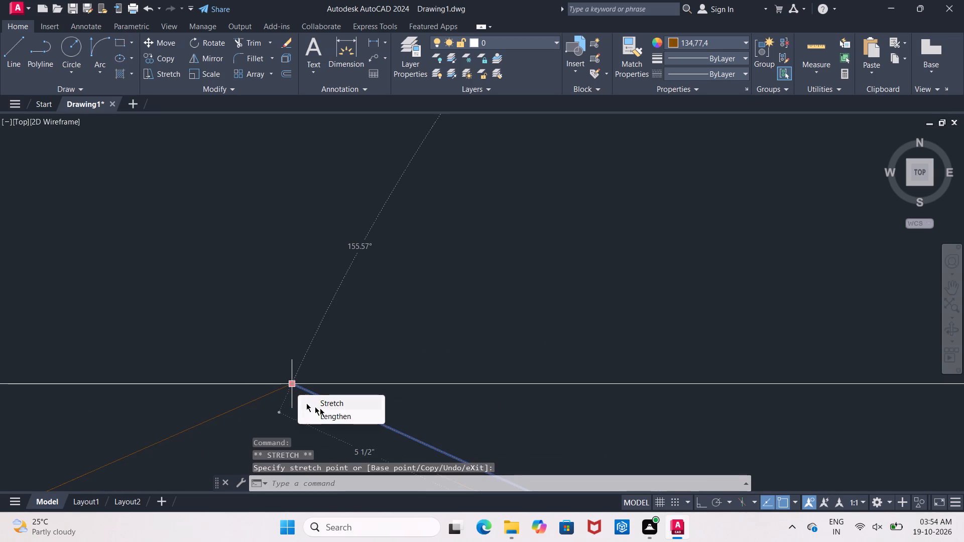
{"action": "key", "text": "Escape"}
{"action": "key", "text": "Escape"}
Trim the stray descending line running parallel to the rug diagonal back to the crossing ascending diagonal.
{"action": "scroll", "coordinate": [470, 420], "scroll_direction": "down", "scroll_amount": 1}
{"action": "middle_click_drag", "start_coordinate": [495, 424], "coordinate": [144, 320]}
{"action": "scroll", "coordinate": [155, 317], "scroll_direction": "down", "scroll_amount": 1}
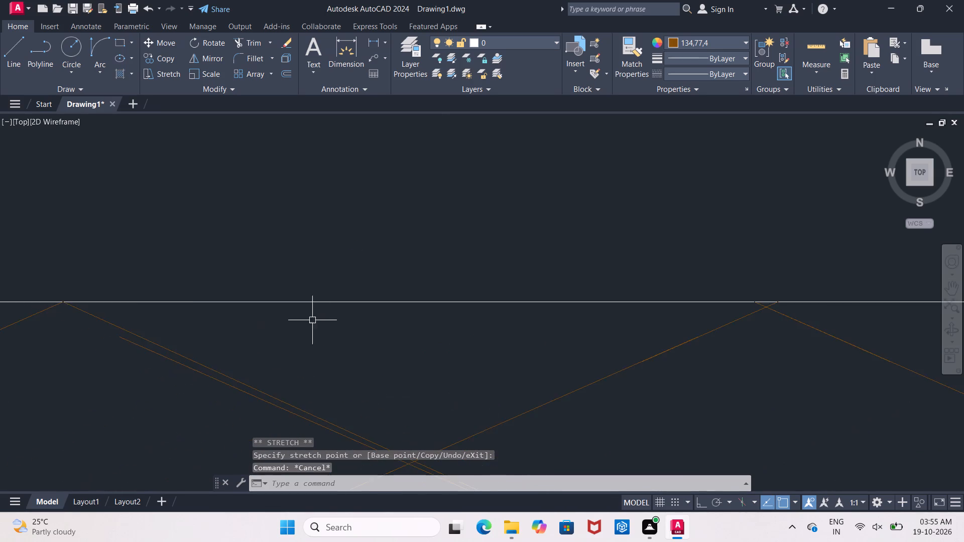
{"action": "scroll", "coordinate": [315, 320], "scroll_direction": "down", "scroll_amount": 1}
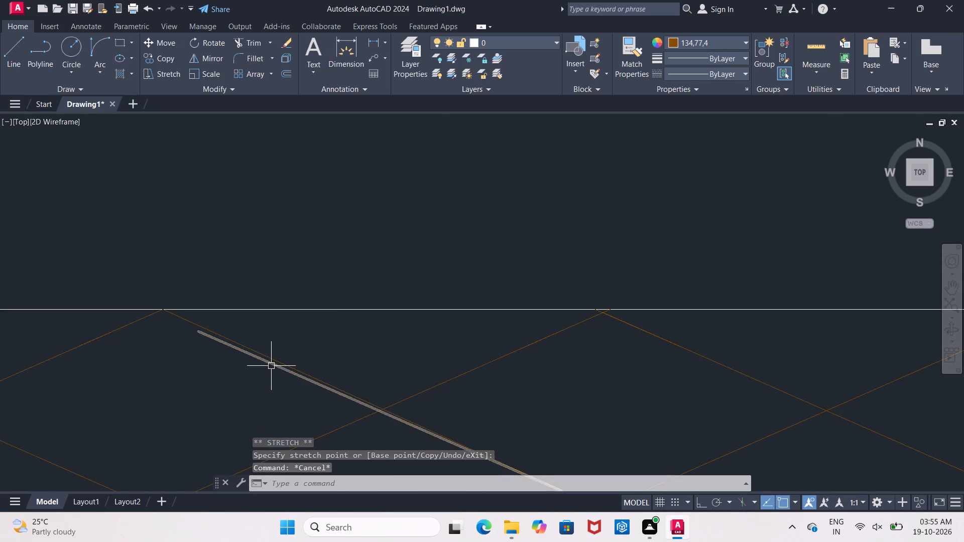
{"action": "scroll", "coordinate": [271, 366], "scroll_direction": "down", "scroll_amount": 1}
{"action": "middle_click_drag", "start_coordinate": [272, 365], "coordinate": [274, 316]}
{"action": "scroll", "coordinate": [273, 323], "scroll_direction": "up", "scroll_amount": 2}
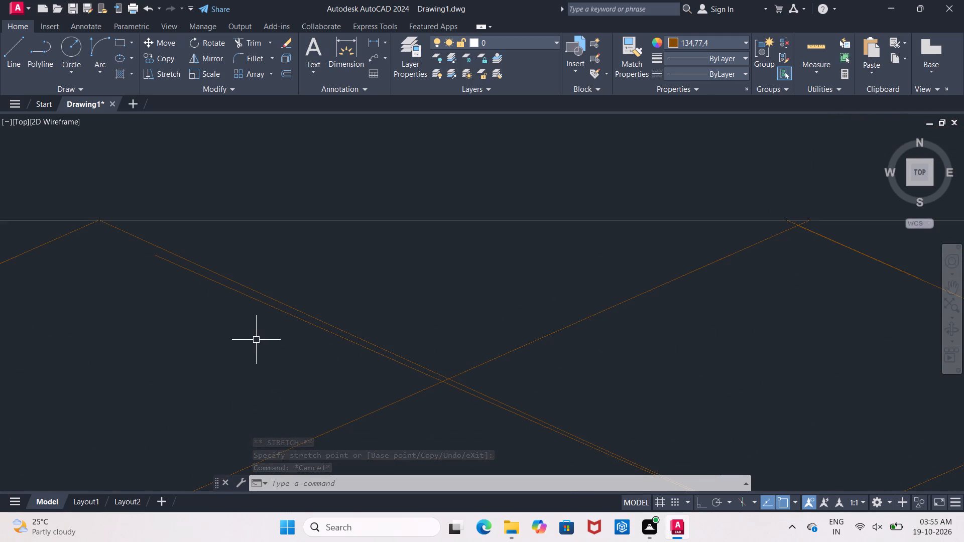
{"action": "type", "text": "TR"}
{"action": "key", "text": "space"}
{"action": "key", "text": "space"}
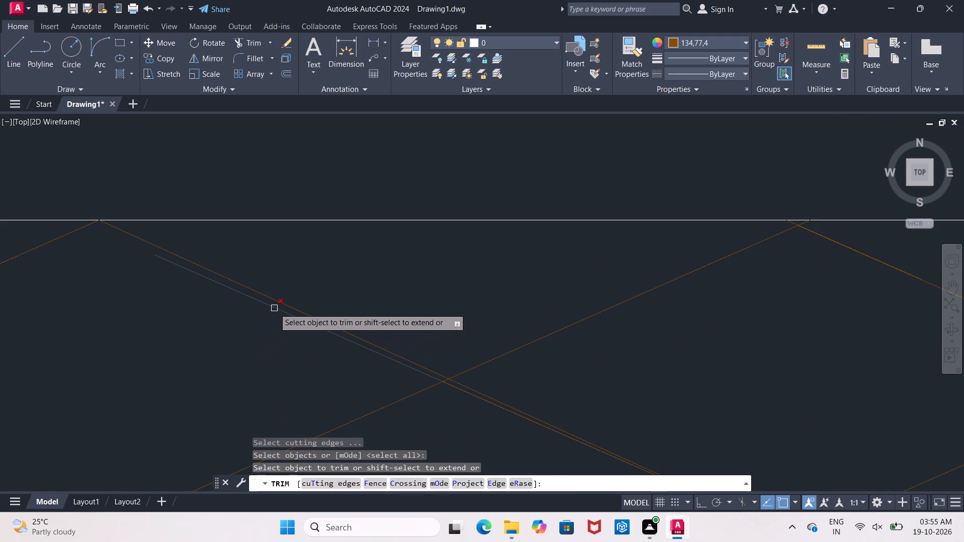
{"action": "left_click", "coordinate": [274, 308]}
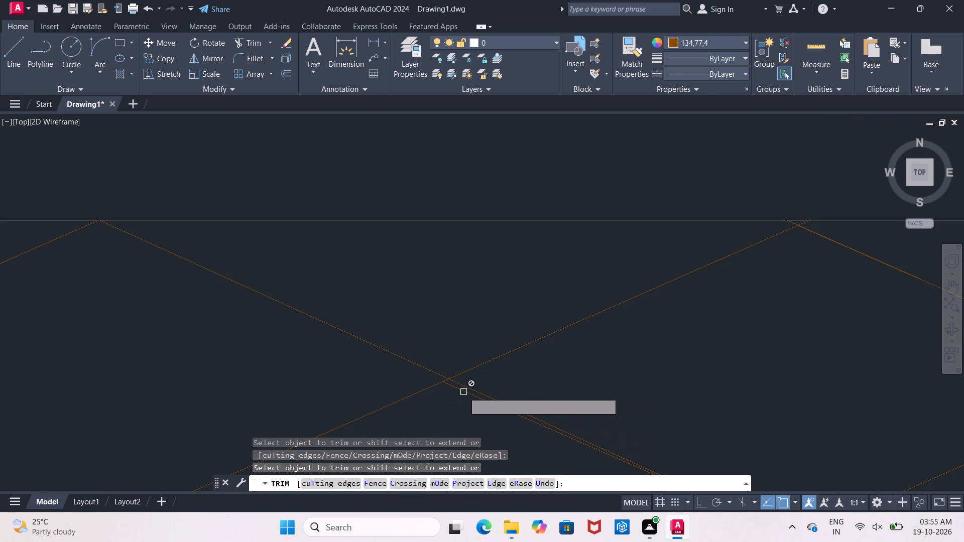
{"action": "left_click", "coordinate": [463, 392]}
{"action": "key", "text": "Escape"}
Erase the leftover part of the stray parallel descending line below the crossing.
{"action": "left_click", "coordinate": [462, 397]}
{"action": "left_click", "coordinate": [465, 394]}
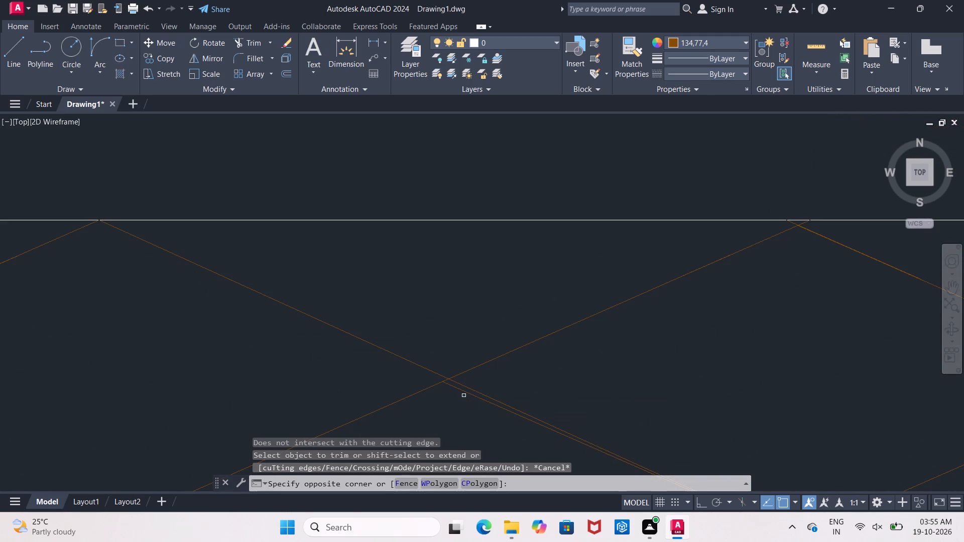
{"action": "left_click", "coordinate": [465, 394]}
{"action": "left_click", "coordinate": [467, 394]}
{"action": "key", "text": "Delete"}
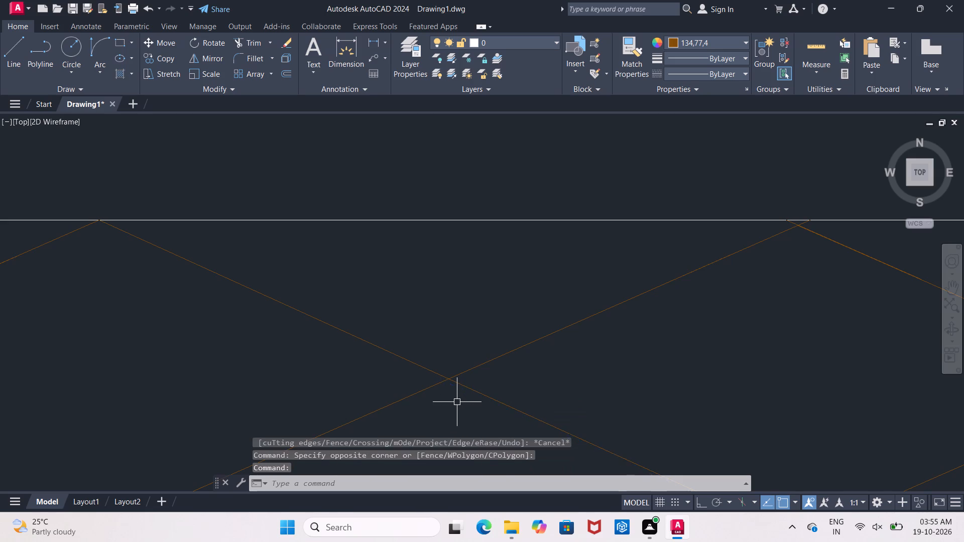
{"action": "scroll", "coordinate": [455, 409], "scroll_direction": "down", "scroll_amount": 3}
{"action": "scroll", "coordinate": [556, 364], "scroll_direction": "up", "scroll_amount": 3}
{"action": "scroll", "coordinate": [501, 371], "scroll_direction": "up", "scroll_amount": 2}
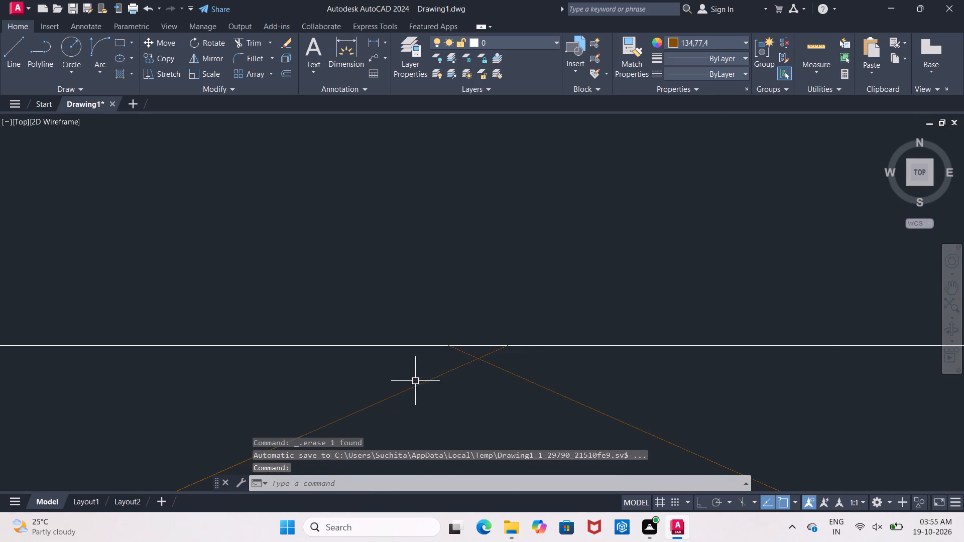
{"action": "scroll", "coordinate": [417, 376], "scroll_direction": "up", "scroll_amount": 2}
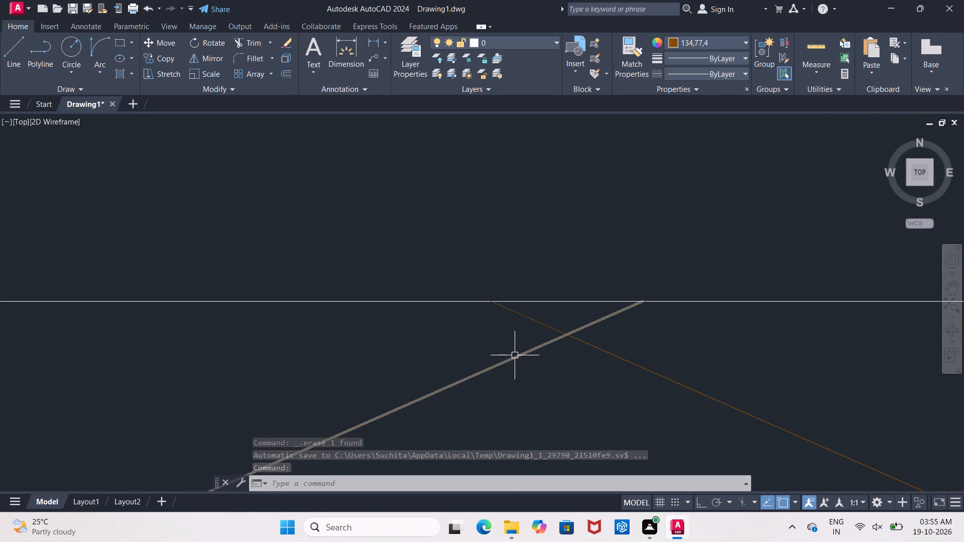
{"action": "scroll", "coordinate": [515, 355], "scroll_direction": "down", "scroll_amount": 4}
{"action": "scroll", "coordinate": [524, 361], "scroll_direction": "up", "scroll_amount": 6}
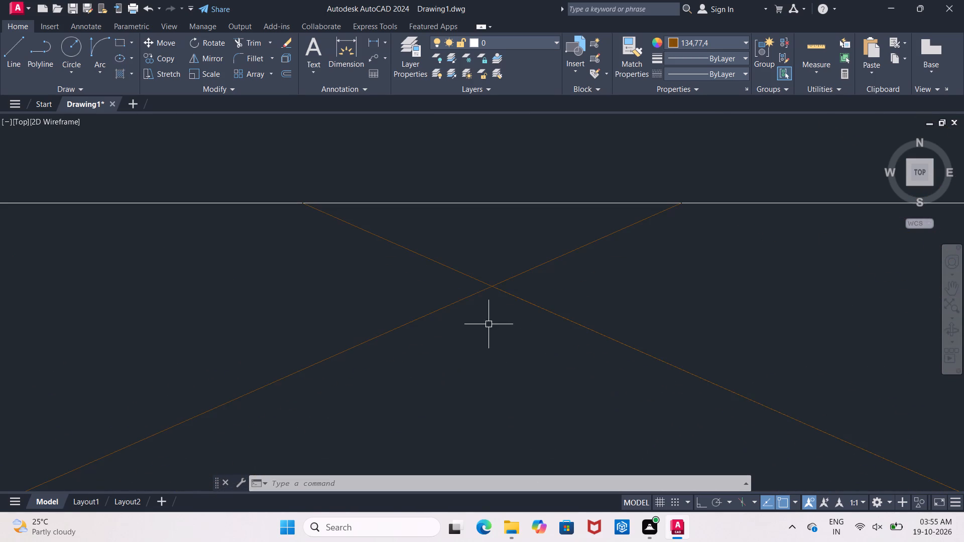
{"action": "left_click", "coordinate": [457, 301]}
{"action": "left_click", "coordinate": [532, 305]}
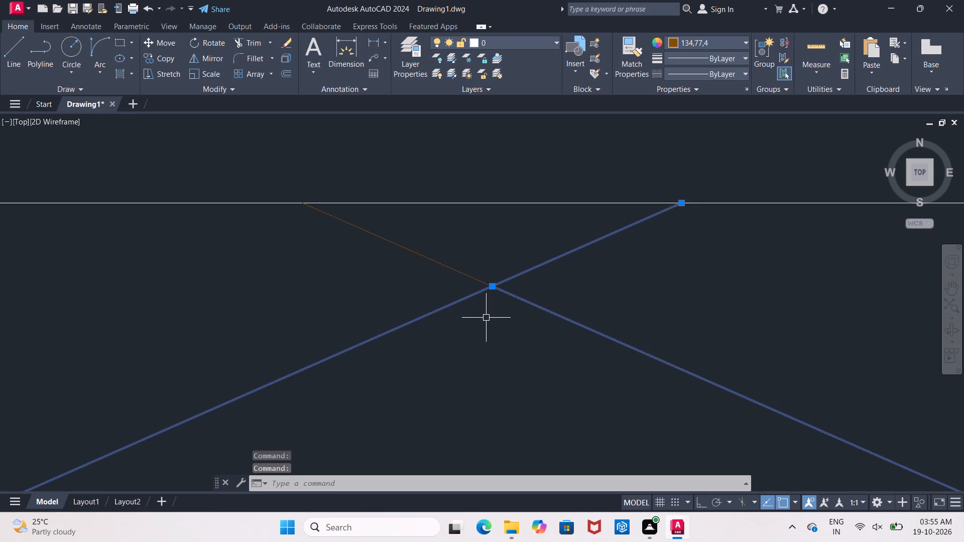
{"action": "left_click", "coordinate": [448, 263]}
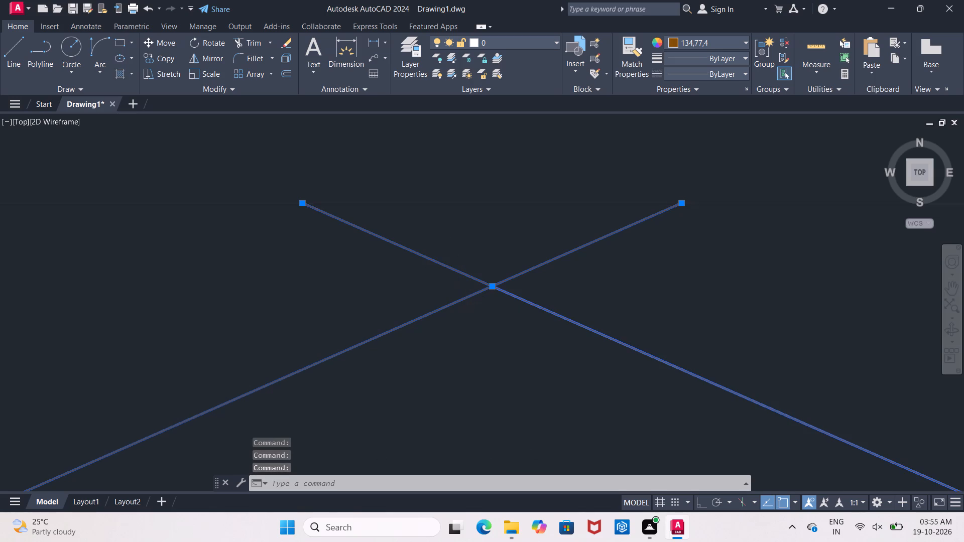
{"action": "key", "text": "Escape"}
Use Stretch to shift the two crossing diagonals at the next peak straight up so their intersection lies on the bed edge.
{"action": "left_click", "coordinate": [406, 248]}
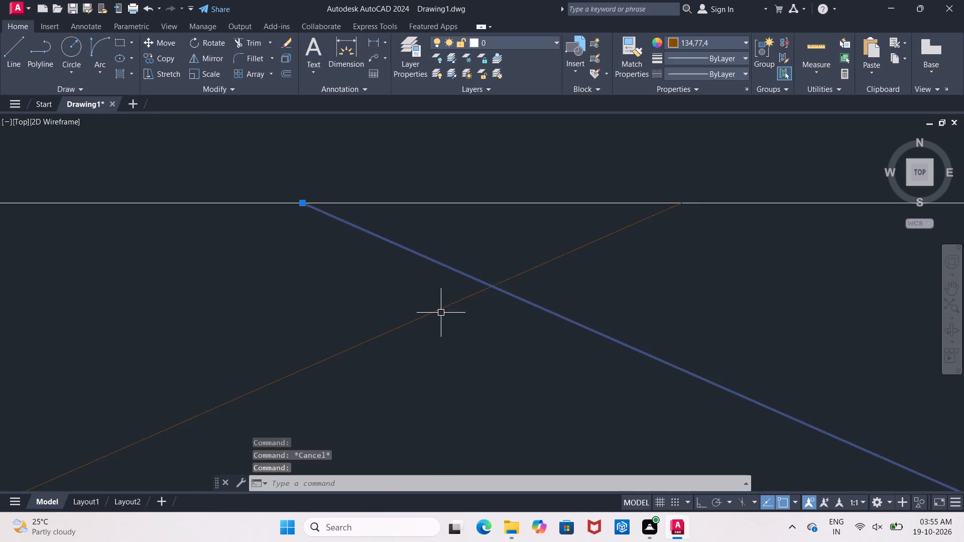
{"action": "left_click", "coordinate": [441, 312]}
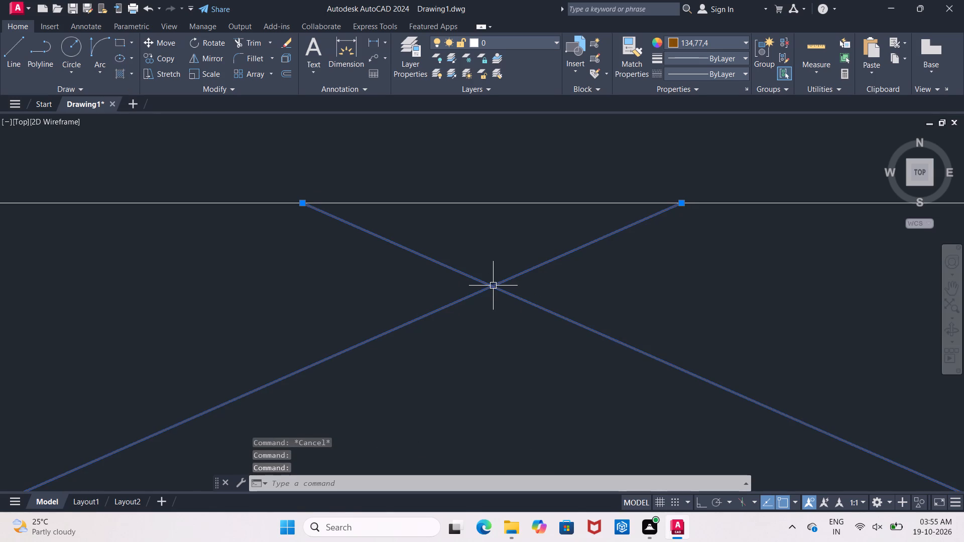
{"action": "left_click", "coordinate": [493, 286]}
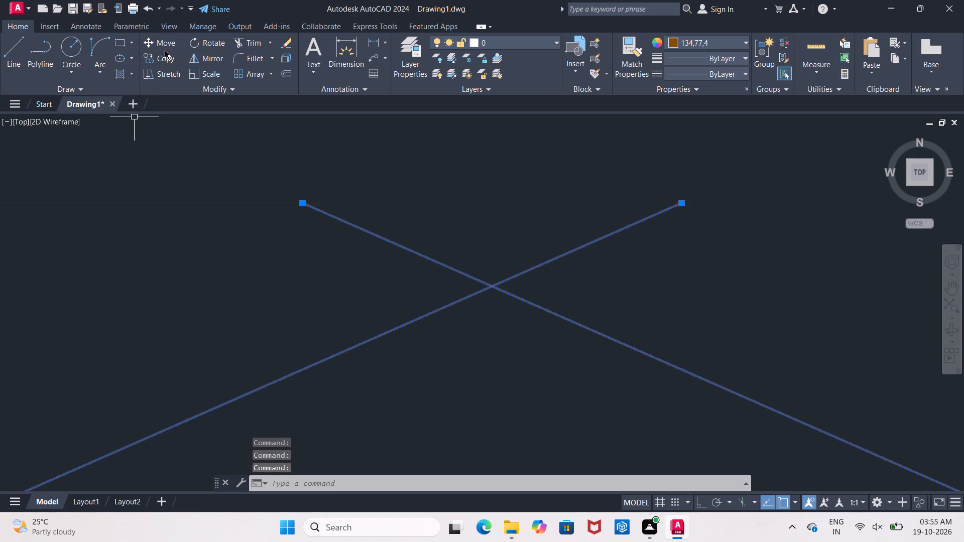
{"action": "left_click", "coordinate": [171, 71]}
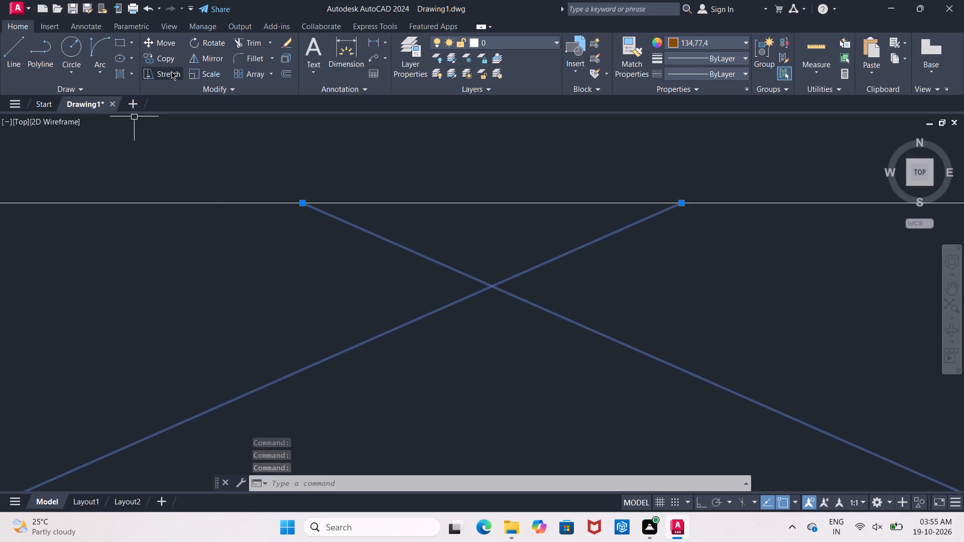
{"action": "left_click", "coordinate": [494, 288]}
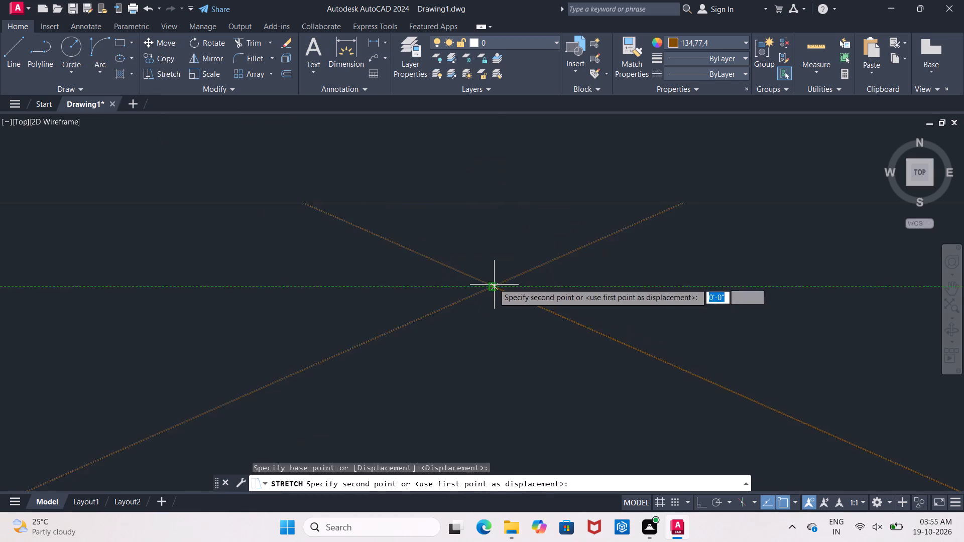
{"action": "left_click", "coordinate": [493, 205]}
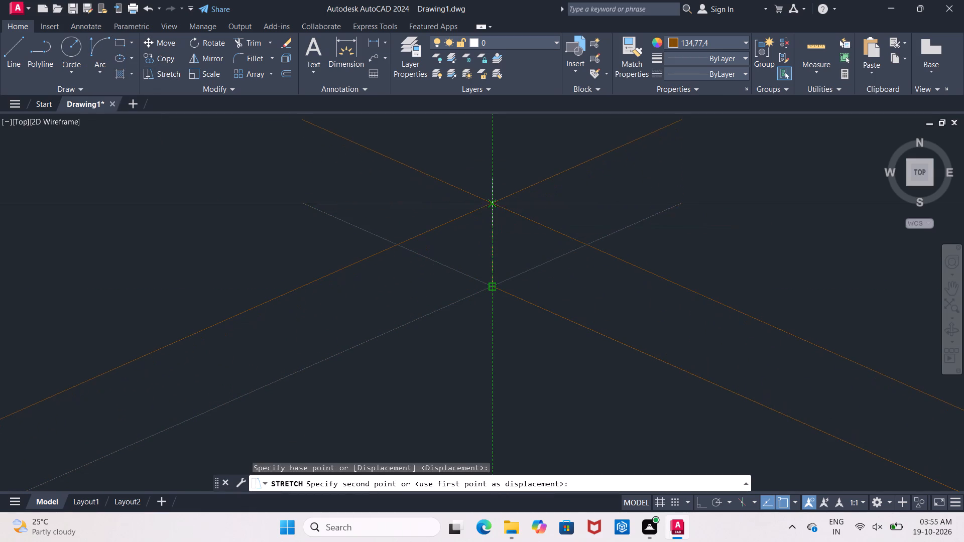
{"action": "key", "text": "Escape"}
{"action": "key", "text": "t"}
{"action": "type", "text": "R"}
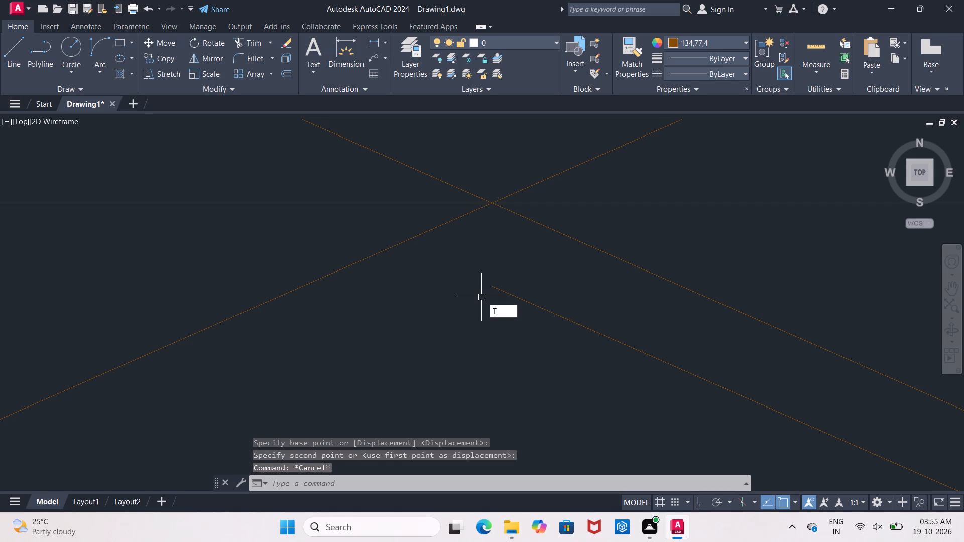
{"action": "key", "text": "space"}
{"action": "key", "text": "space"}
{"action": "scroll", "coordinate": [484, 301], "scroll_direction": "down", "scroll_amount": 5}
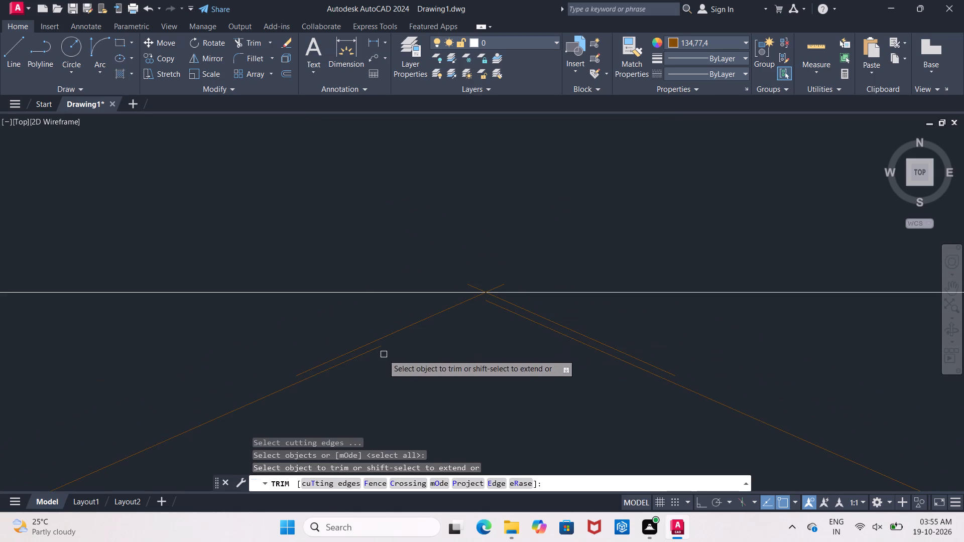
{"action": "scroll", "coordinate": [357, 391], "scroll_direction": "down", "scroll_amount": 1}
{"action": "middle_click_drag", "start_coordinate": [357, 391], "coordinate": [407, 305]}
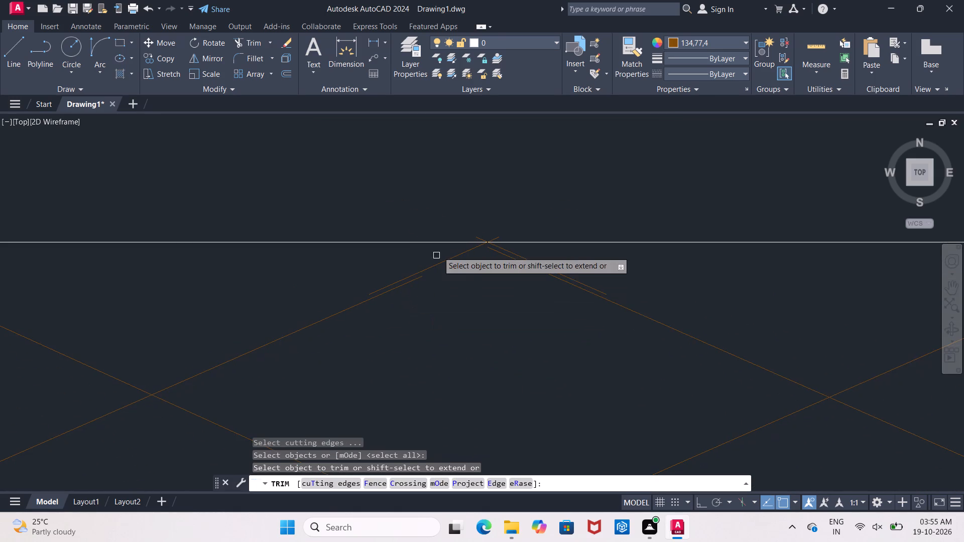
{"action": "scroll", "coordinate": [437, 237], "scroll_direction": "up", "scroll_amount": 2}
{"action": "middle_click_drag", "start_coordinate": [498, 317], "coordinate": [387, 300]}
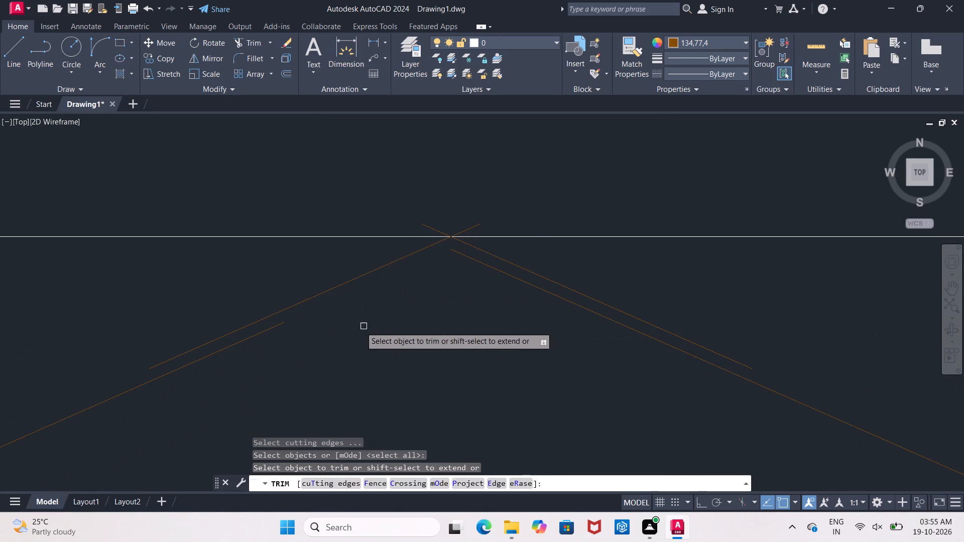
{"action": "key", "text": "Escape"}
Stretch the lower ascending rug diagonal's upper end to the crossing point on the bed edge.
{"action": "left_click", "coordinate": [267, 335]}
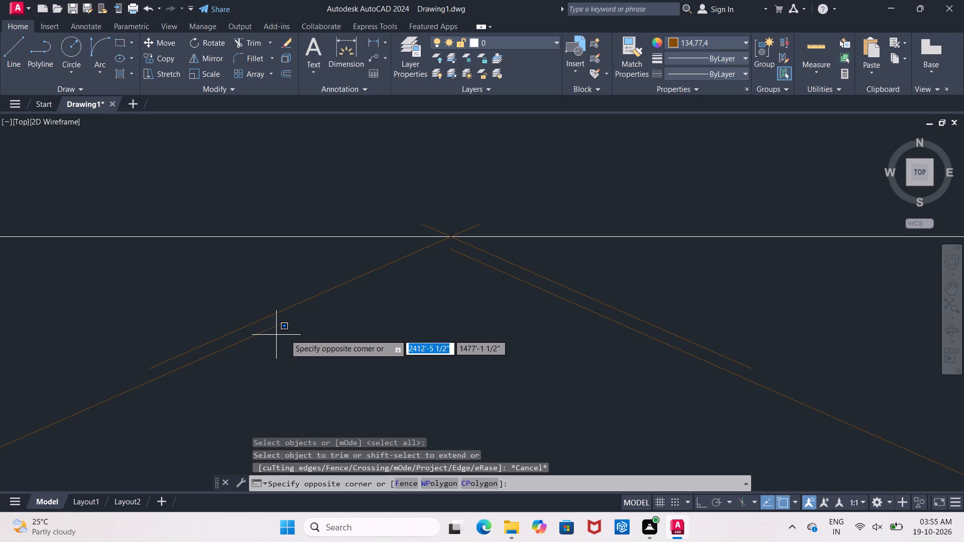
{"action": "key", "text": "Escape"}
{"action": "left_click", "coordinate": [279, 328]}
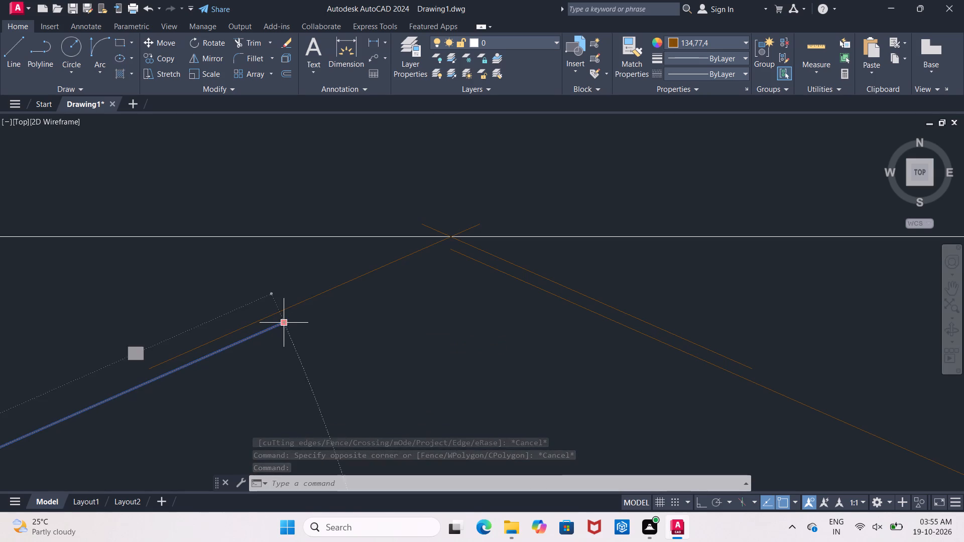
{"action": "left_click", "coordinate": [287, 324]}
{"action": "scroll", "coordinate": [419, 250], "scroll_direction": "up", "scroll_amount": 2}
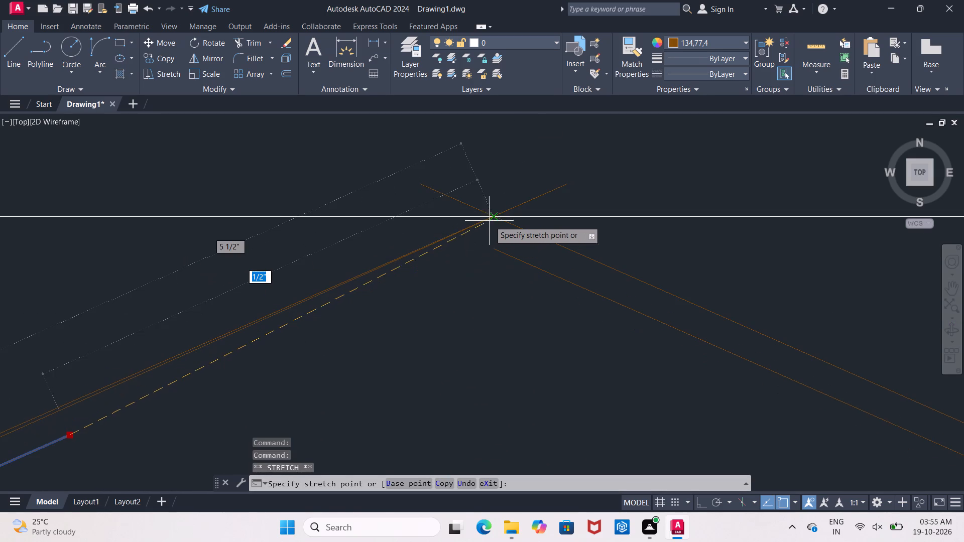
{"action": "left_click", "coordinate": [492, 219]}
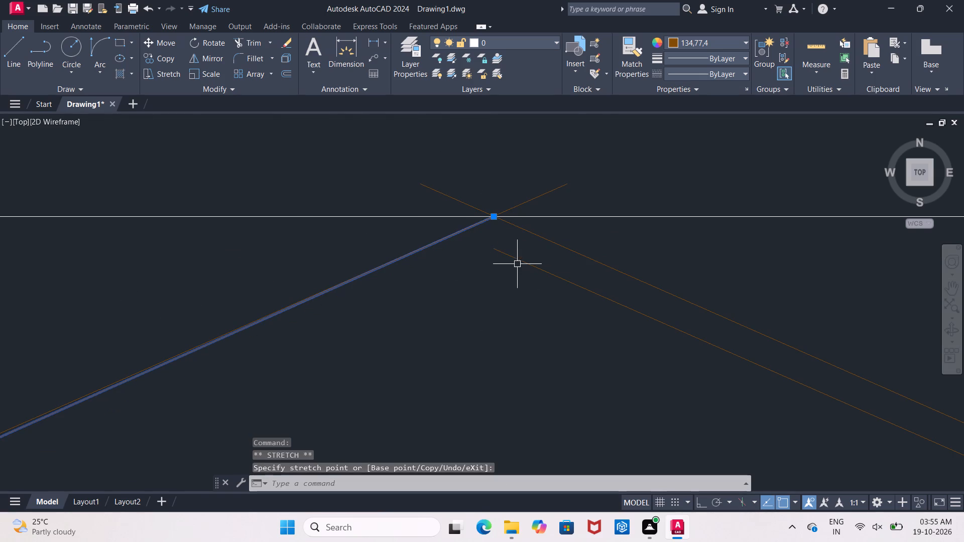
Stretch the lower parallel descending diagonal's upper end to the same crossing point on the bed edge.
{"action": "left_click", "coordinate": [519, 261]}
{"action": "left_click", "coordinate": [496, 248]}
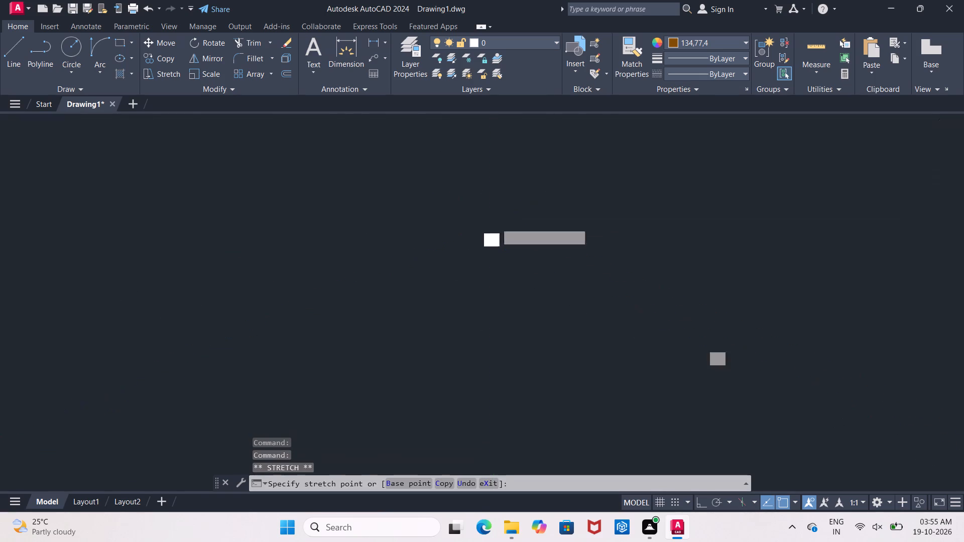
{"action": "left_click", "coordinate": [496, 214]}
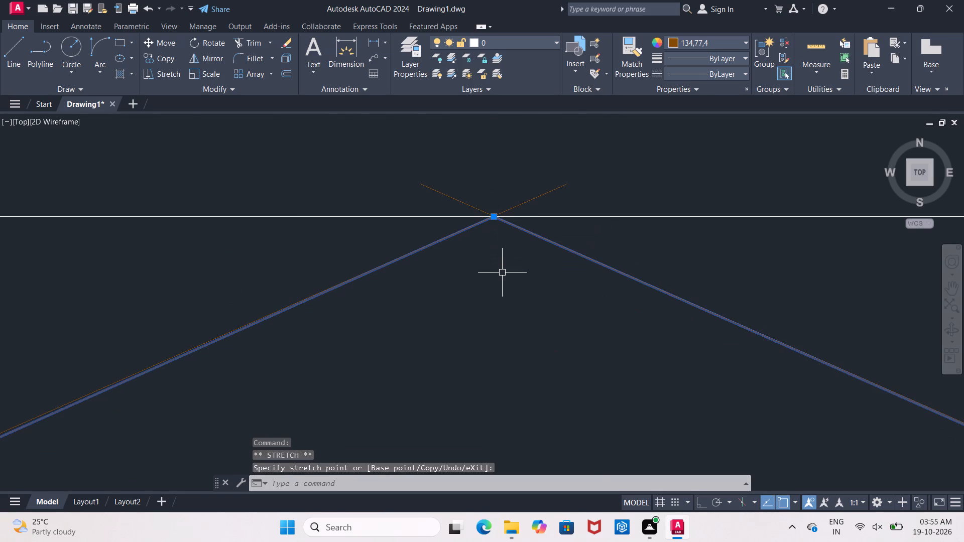
{"action": "key", "text": "Escape"}
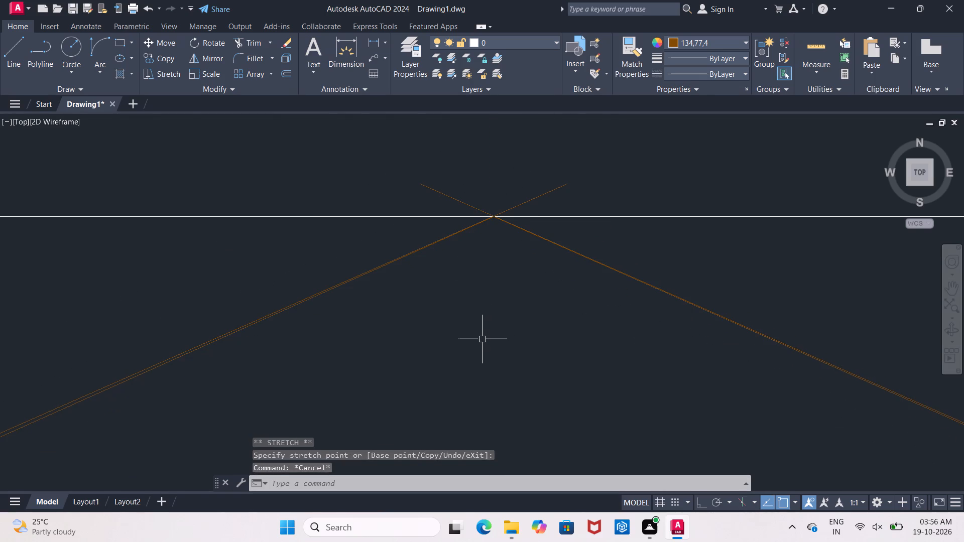
Erase the redundant ascending diagonal lying almost on top of the stretched one at this peak.
{"action": "scroll", "coordinate": [312, 288], "scroll_direction": "up", "scroll_amount": 2}
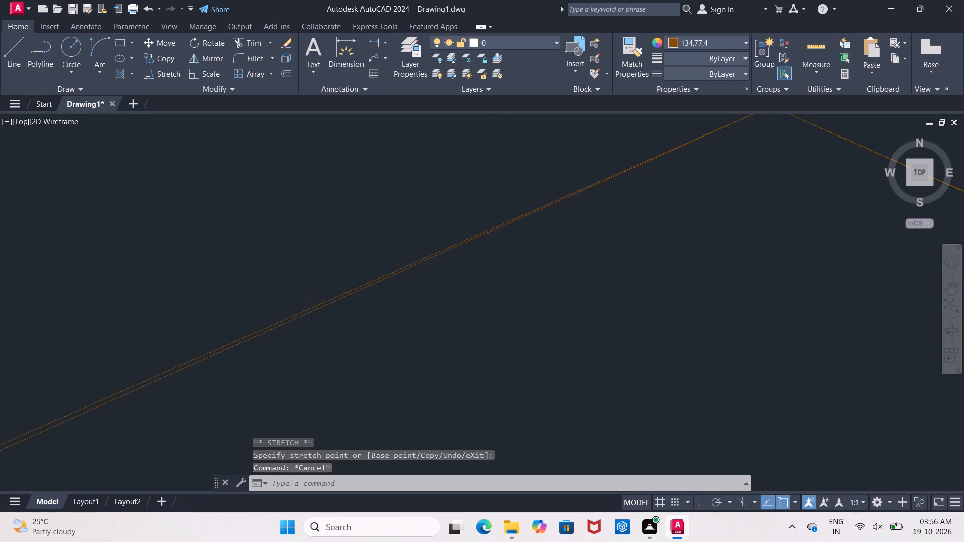
{"action": "left_click", "coordinate": [311, 304]}
{"action": "key", "text": "Delete"}
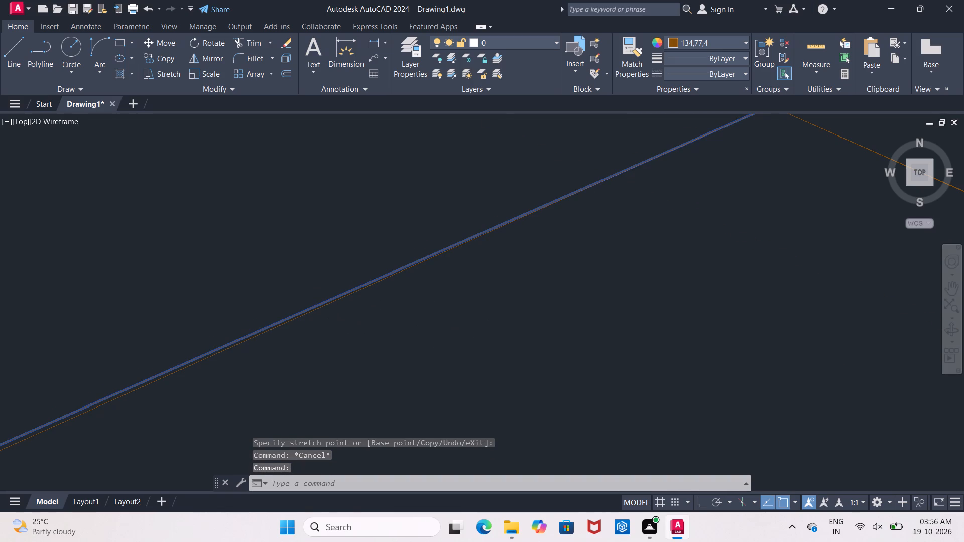
Trim the descending diagonal's overshoot above the bed edge at this peak.
{"action": "scroll", "coordinate": [352, 327], "scroll_direction": "down", "scroll_amount": 3}
{"action": "scroll", "coordinate": [478, 280], "scroll_direction": "up", "scroll_amount": 4}
{"action": "scroll", "coordinate": [413, 263], "scroll_direction": "up", "scroll_amount": 2}
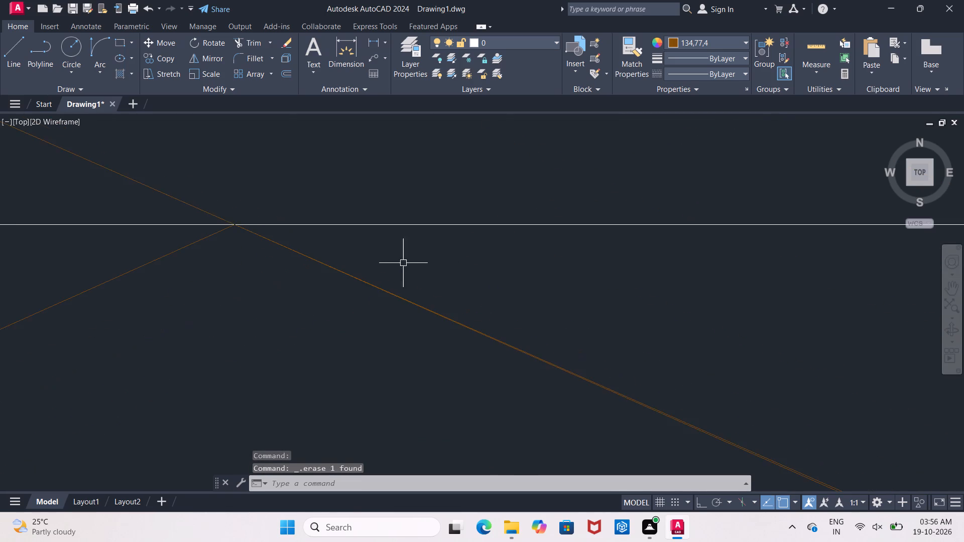
{"action": "scroll", "coordinate": [390, 276], "scroll_direction": "up", "scroll_amount": 2}
{"action": "scroll", "coordinate": [369, 313], "scroll_direction": "down", "scroll_amount": 1}
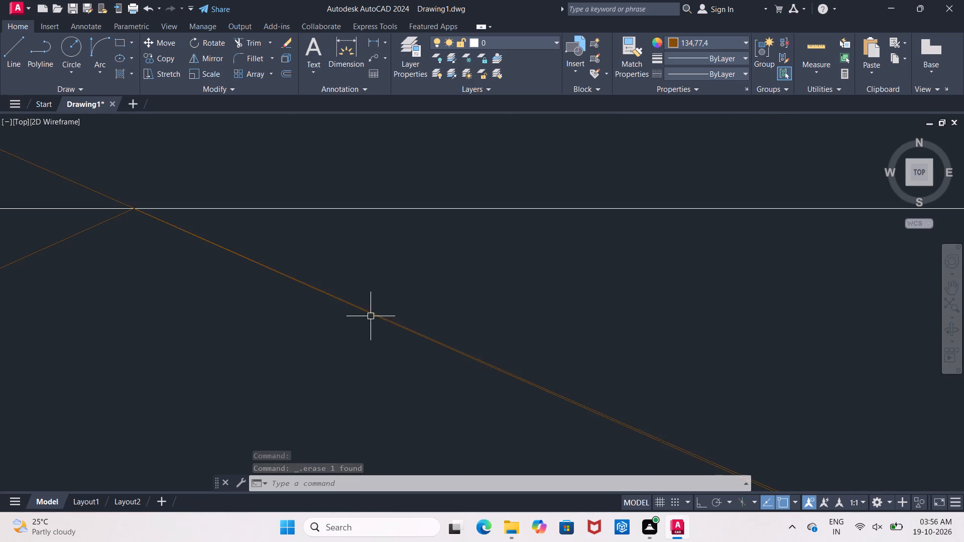
{"action": "scroll", "coordinate": [371, 313], "scroll_direction": "down", "scroll_amount": 3}
{"action": "type", "text": "TR"}
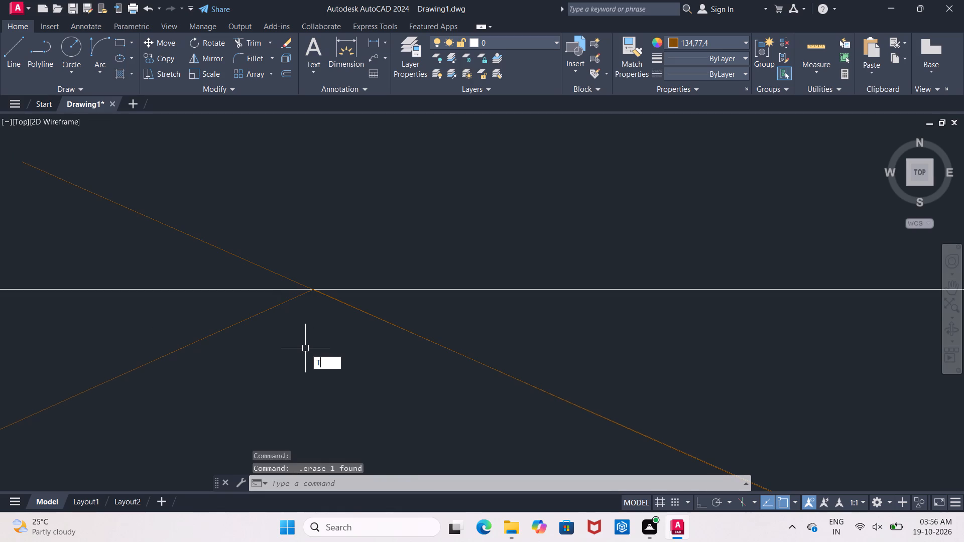
{"action": "key", "text": "space"}
{"action": "key", "text": "space"}
{"action": "left_click", "coordinate": [281, 279]}
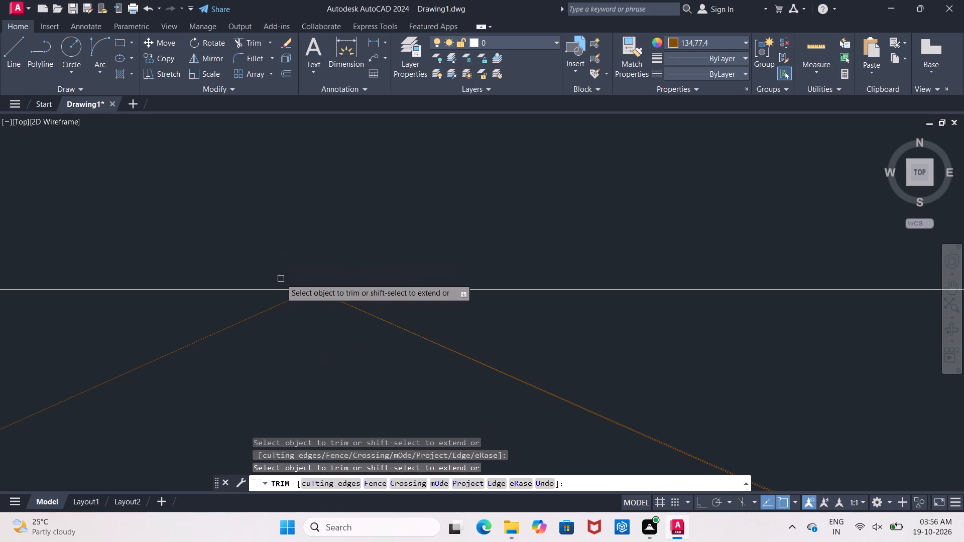
Trim away the portion of the ascending rug diagonal that cuts across the inside of the bed's lower corner.
{"action": "scroll", "coordinate": [310, 324], "scroll_direction": "down", "scroll_amount": 2}
{"action": "scroll", "coordinate": [360, 391], "scroll_direction": "down", "scroll_amount": 1}
{"action": "middle_click_drag", "start_coordinate": [356, 373], "coordinate": [329, 238]}
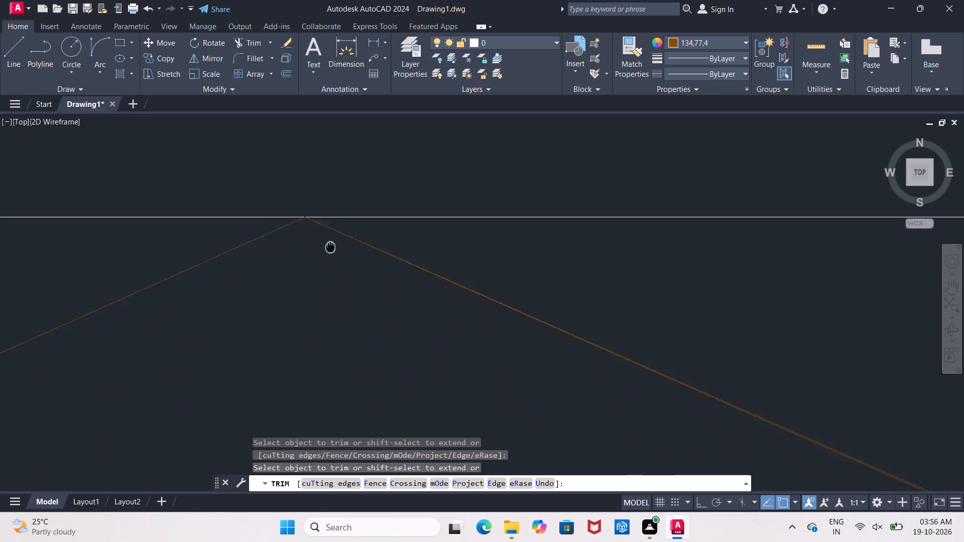
{"action": "middle_click_drag", "start_coordinate": [329, 238], "coordinate": [328, 233]}
{"action": "scroll", "coordinate": [329, 233], "scroll_direction": "down", "scroll_amount": 3}
{"action": "middle_click_drag", "start_coordinate": [492, 342], "coordinate": [153, 219]}
{"action": "scroll", "coordinate": [400, 246], "scroll_direction": "down", "scroll_amount": 3}
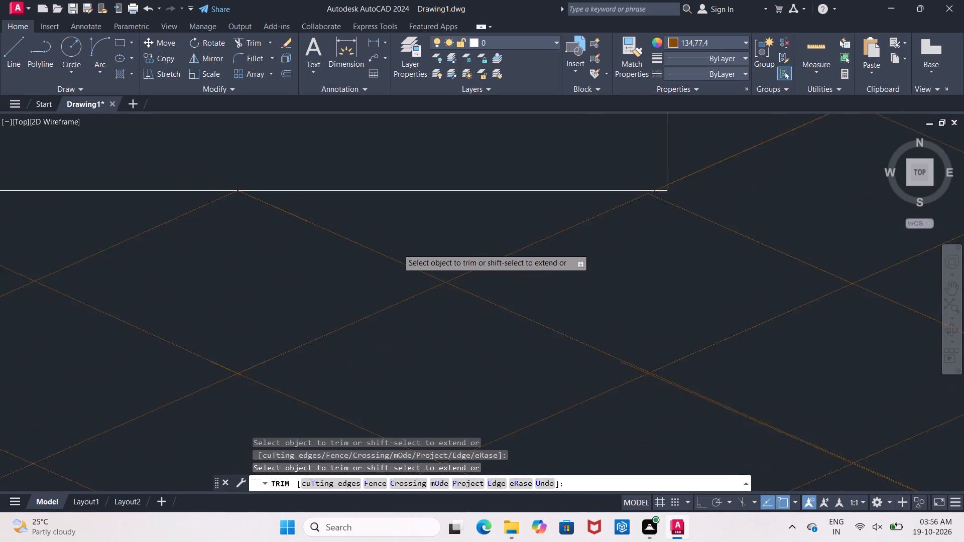
{"action": "middle_click_drag", "start_coordinate": [472, 265], "coordinate": [447, 286]}
{"action": "scroll", "coordinate": [472, 265], "scroll_direction": "down", "scroll_amount": 1}
{"action": "scroll", "coordinate": [490, 249], "scroll_direction": "up", "scroll_amount": 5}
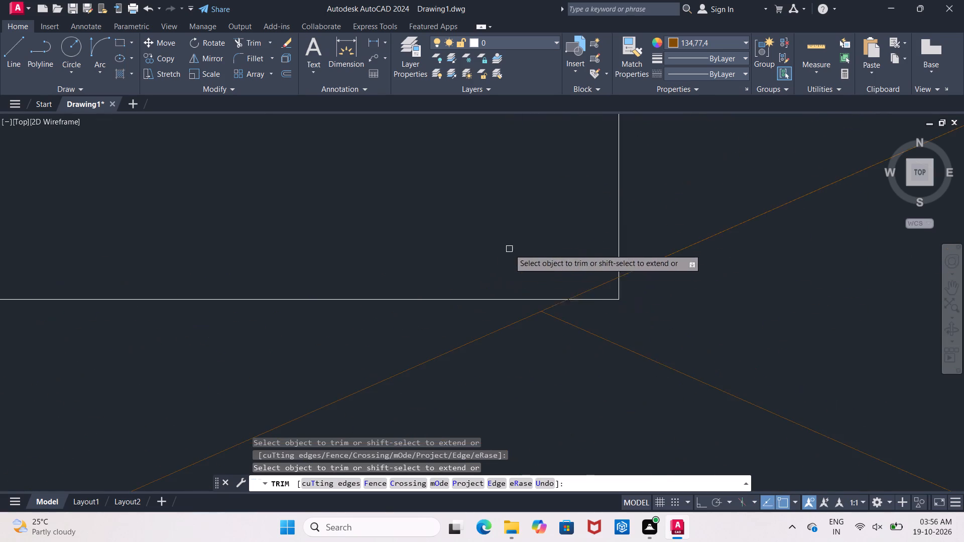
{"action": "scroll", "coordinate": [566, 345], "scroll_direction": "up", "scroll_amount": 1}
{"action": "middle_click_drag", "start_coordinate": [556, 341], "coordinate": [435, 342]}
{"action": "key", "text": "Escape"}
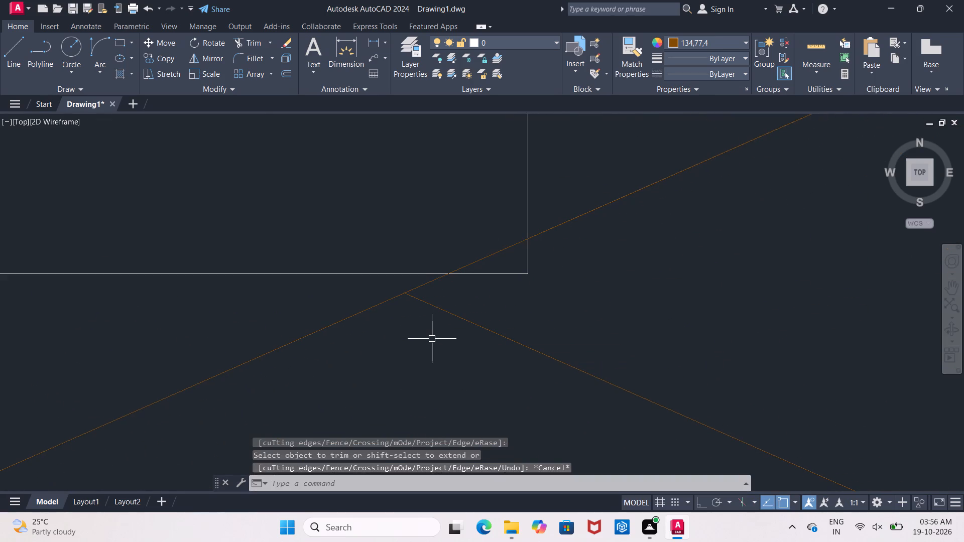
{"action": "key", "text": "t"}
{"action": "type", "text": "R"}
{"action": "key", "text": "space"}
{"action": "key", "text": "space"}
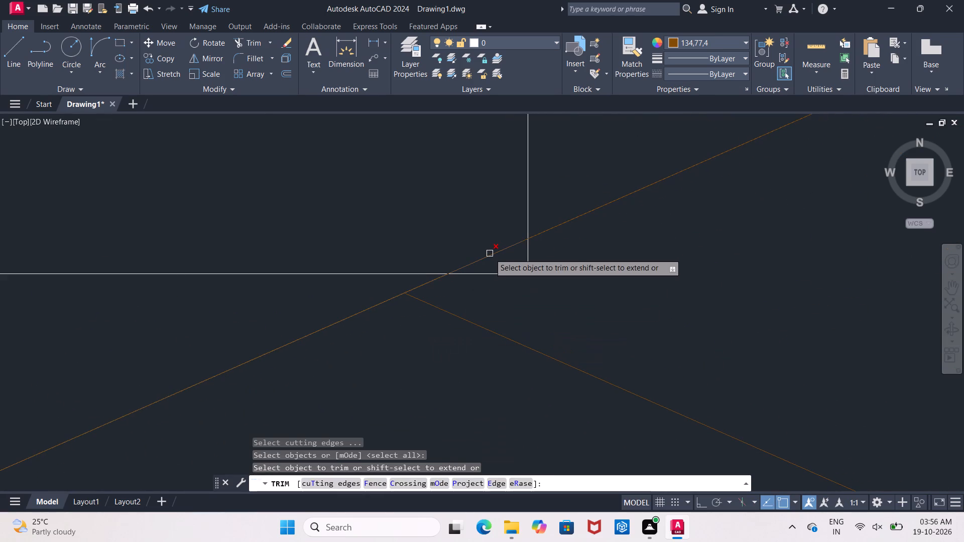
{"action": "left_click", "coordinate": [490, 257]}
{"action": "left_click", "coordinate": [490, 254]}
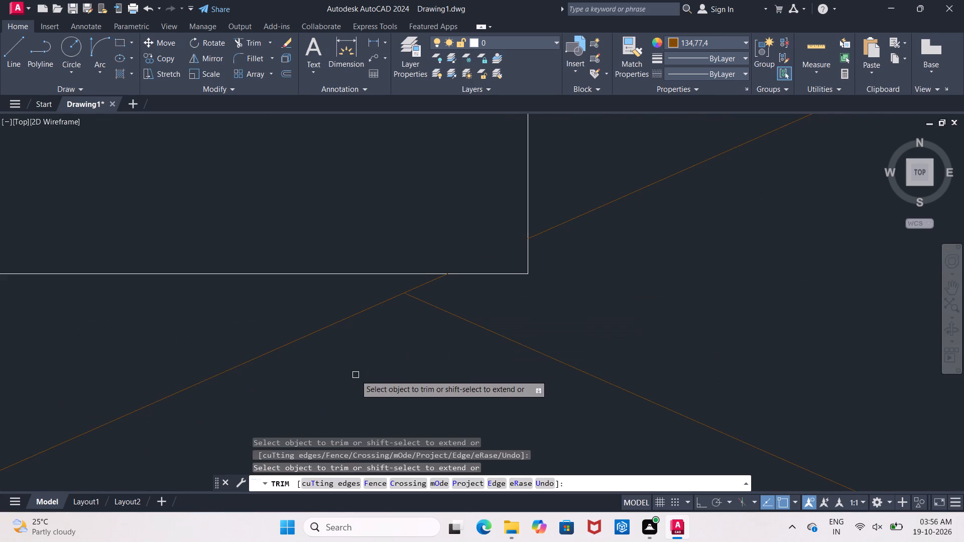
{"action": "key", "text": "Escape"}
Stretch the descending diagonal near the bed corner to the ascending diagonal's endpoint on the bed edge.
{"action": "left_click", "coordinate": [436, 307]}
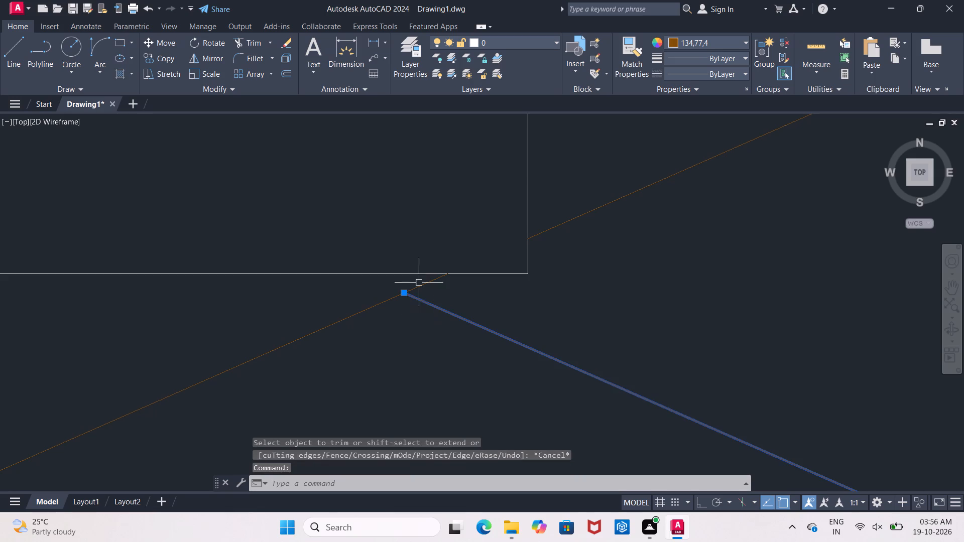
{"action": "left_click", "coordinate": [405, 293]}
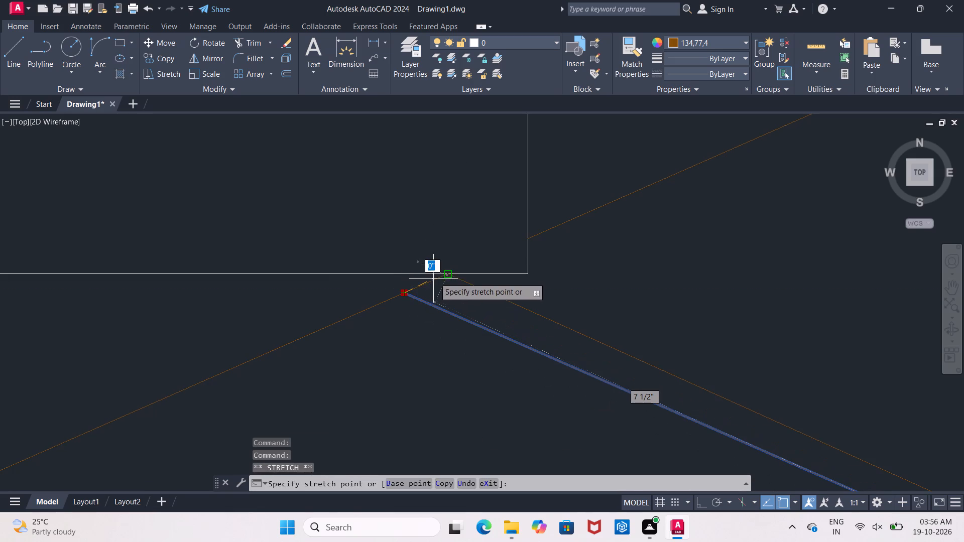
{"action": "left_click", "coordinate": [444, 274]}
{"action": "scroll", "coordinate": [444, 274], "scroll_direction": "down", "scroll_amount": 3}
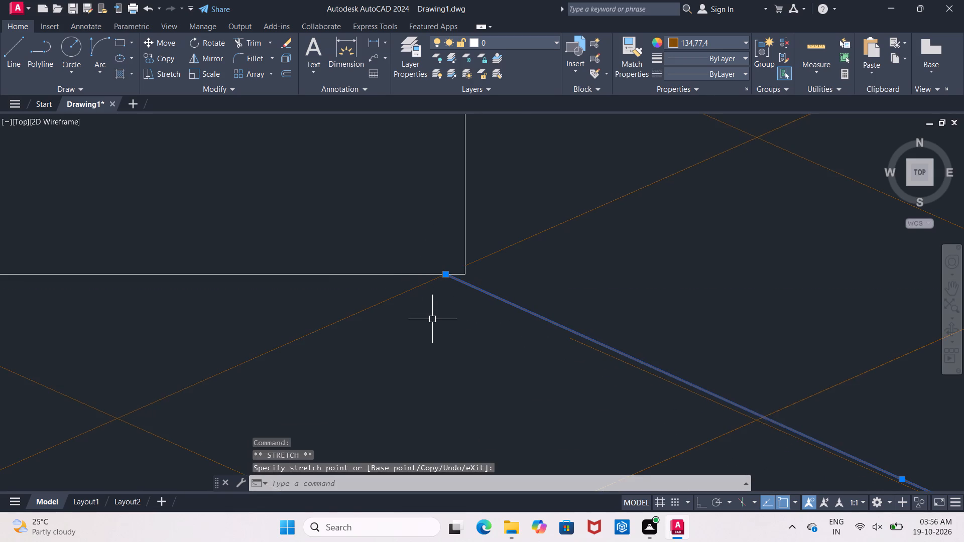
{"action": "key", "text": "Escape"}
Erase the two stray descending lines running parallel to the stretched diagonal near the bed corner.
{"action": "left_click", "coordinate": [579, 343]}
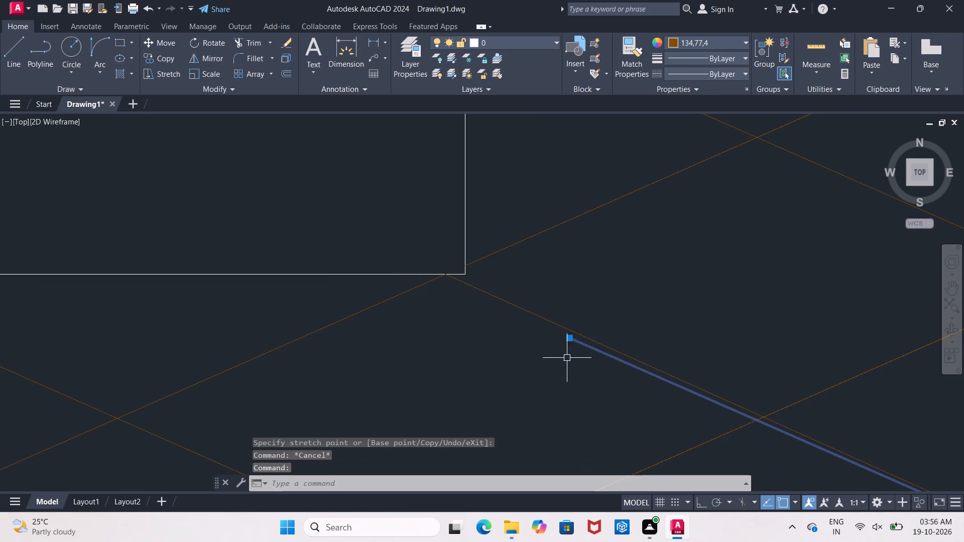
{"action": "key", "text": "Delete"}
{"action": "scroll", "coordinate": [562, 353], "scroll_direction": "down", "scroll_amount": 3}
{"action": "scroll", "coordinate": [568, 362], "scroll_direction": "up", "scroll_amount": 3}
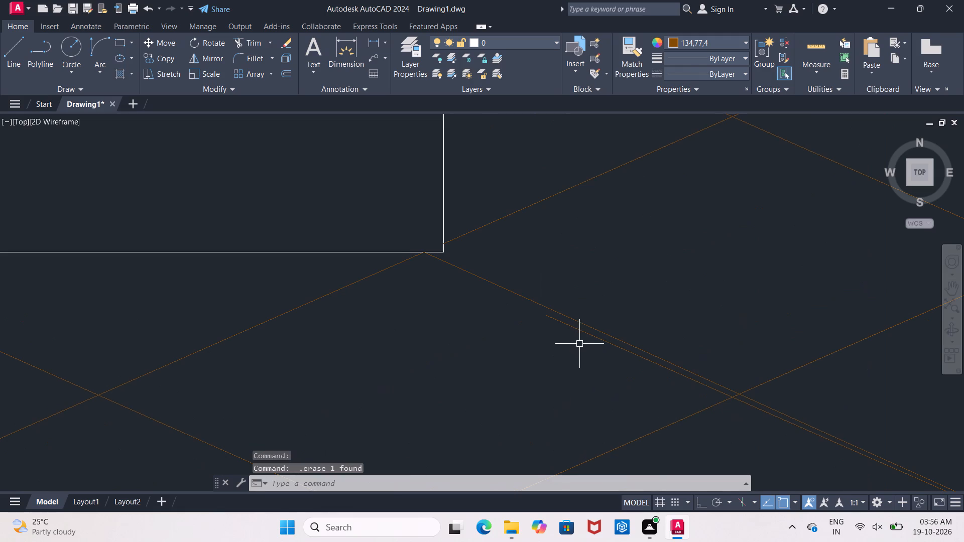
{"action": "left_click", "coordinate": [582, 332]}
{"action": "key", "text": "Delete"}
Review the cleaned-up bedroom rug, both floor plans and the front elevation.
{"action": "scroll", "coordinate": [575, 361], "scroll_direction": "down", "scroll_amount": 5}
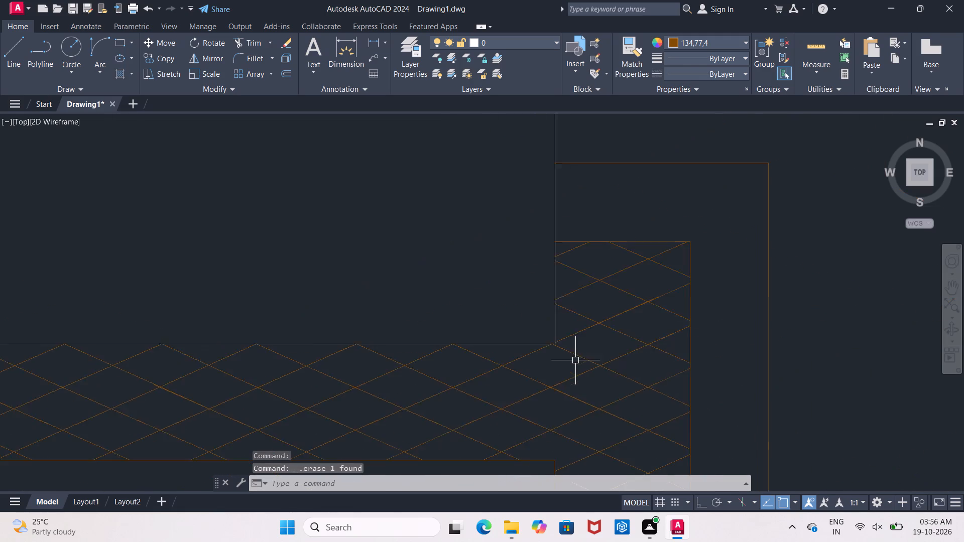
{"action": "scroll", "coordinate": [575, 360], "scroll_direction": "down", "scroll_amount": 2}
{"action": "scroll", "coordinate": [617, 362], "scroll_direction": "down", "scroll_amount": 3}
{"action": "middle_click_drag", "start_coordinate": [707, 370], "coordinate": [292, 296]}
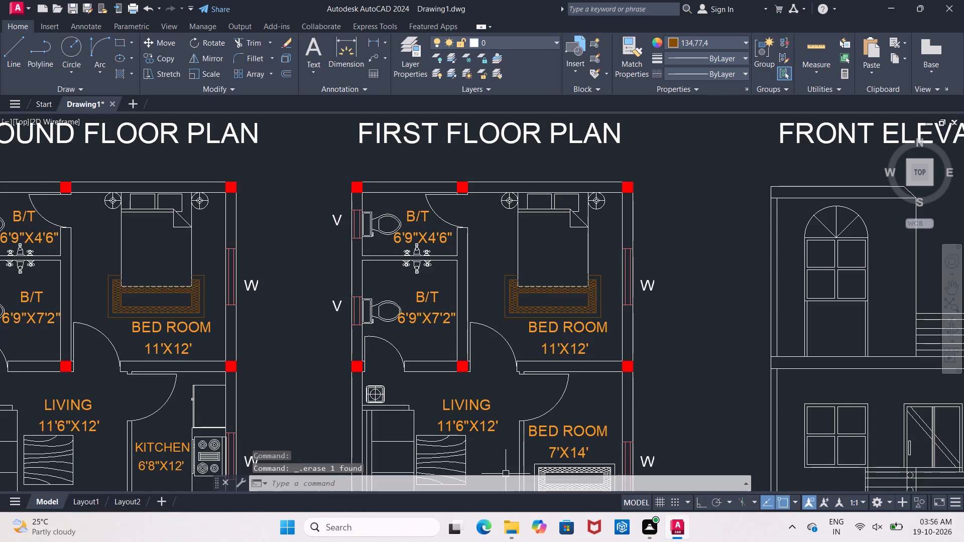
{"action": "scroll", "coordinate": [579, 371], "scroll_direction": "up", "scroll_amount": 2}
{"action": "middle_click_drag", "start_coordinate": [573, 315], "coordinate": [576, 338]}
{"action": "middle_click_drag", "start_coordinate": [417, 323], "coordinate": [450, 346]}
{"action": "scroll", "coordinate": [453, 344], "scroll_direction": "down", "scroll_amount": 2}
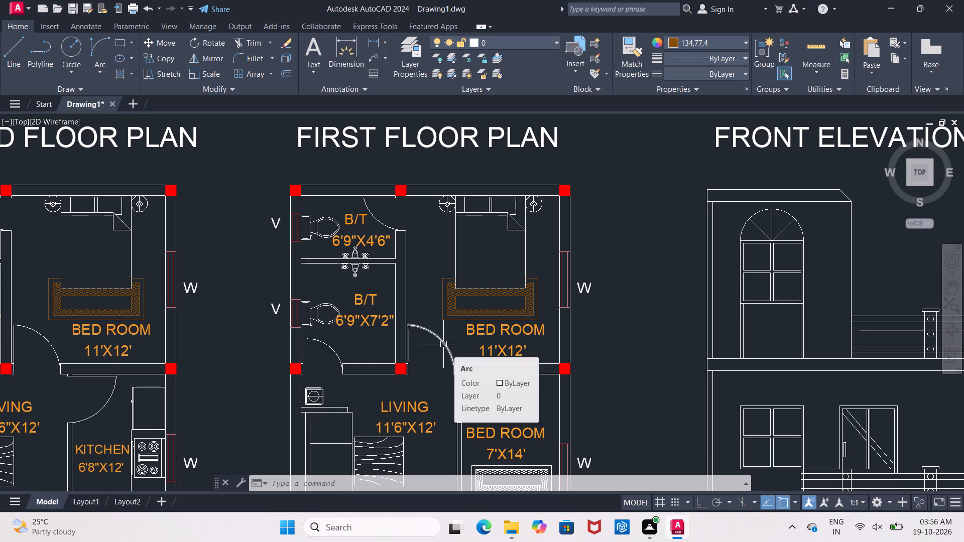
{"action": "scroll", "coordinate": [481, 315], "scroll_direction": "up", "scroll_amount": 1}
{"action": "middle_click_drag", "start_coordinate": [499, 248], "coordinate": [412, 283]}
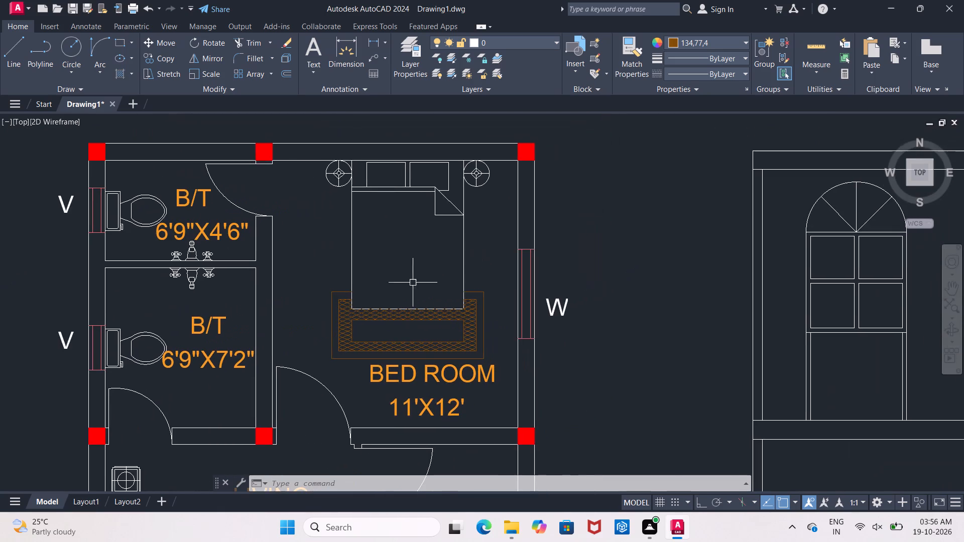
{"action": "scroll", "coordinate": [447, 278], "scroll_direction": "down", "scroll_amount": 1}
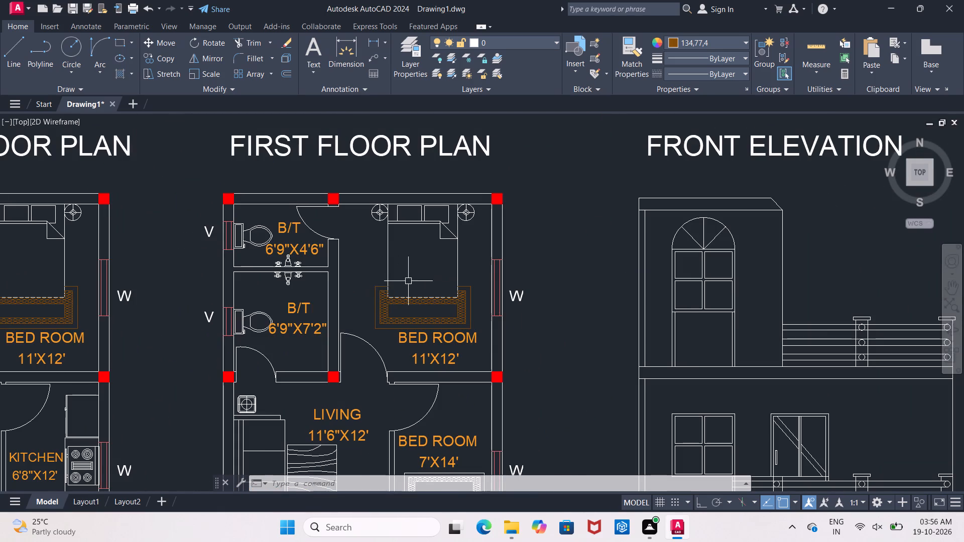
{"action": "scroll", "coordinate": [414, 281], "scroll_direction": "down", "scroll_amount": 2}
{"action": "middle_click_drag", "start_coordinate": [409, 270], "coordinate": [370, 184]}
{"action": "middle_click_drag", "start_coordinate": [334, 310], "coordinate": [379, 278]}
{"action": "middle_click_drag", "start_coordinate": [295, 311], "coordinate": [342, 331]}
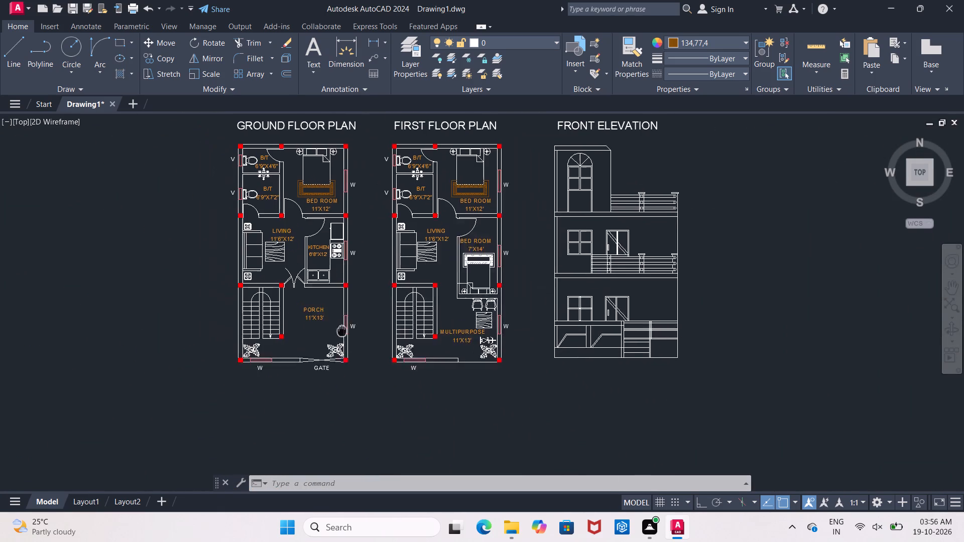
{"action": "middle_click_drag", "start_coordinate": [333, 335], "coordinate": [292, 355]}
{"action": "middle_click_drag", "start_coordinate": [277, 348], "coordinate": [192, 334]}
{"action": "middle_click_drag", "start_coordinate": [366, 353], "coordinate": [310, 354]}
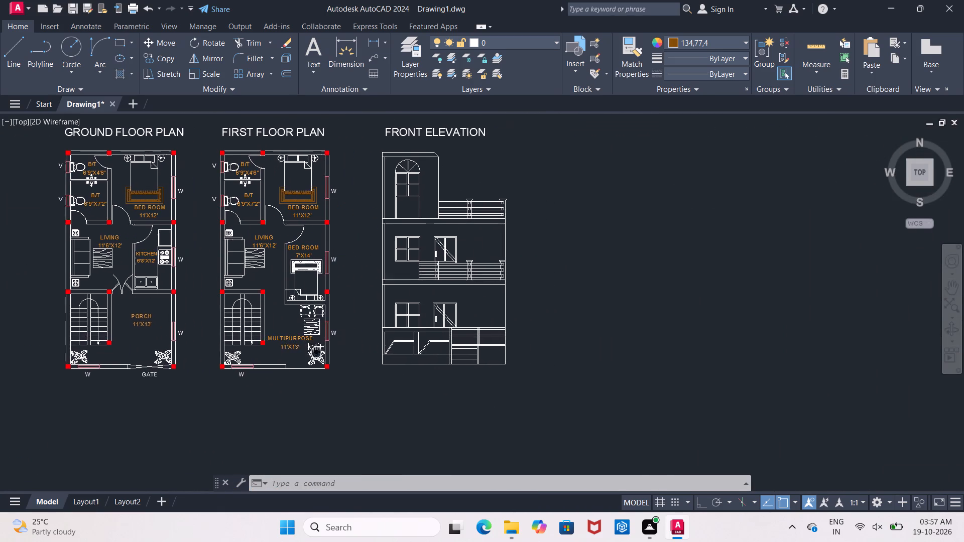
{"action": "middle_click_drag", "start_coordinate": [310, 354], "coordinate": [310, 354]}
Hatch the four rectangular panes of the arched top-floor window in the front elevation with the GOST_GLASS pattern.
{"action": "scroll", "coordinate": [421, 278], "scroll_direction": "up", "scroll_amount": 2}
{"action": "middle_click_drag", "start_coordinate": [436, 244], "coordinate": [485, 370]}
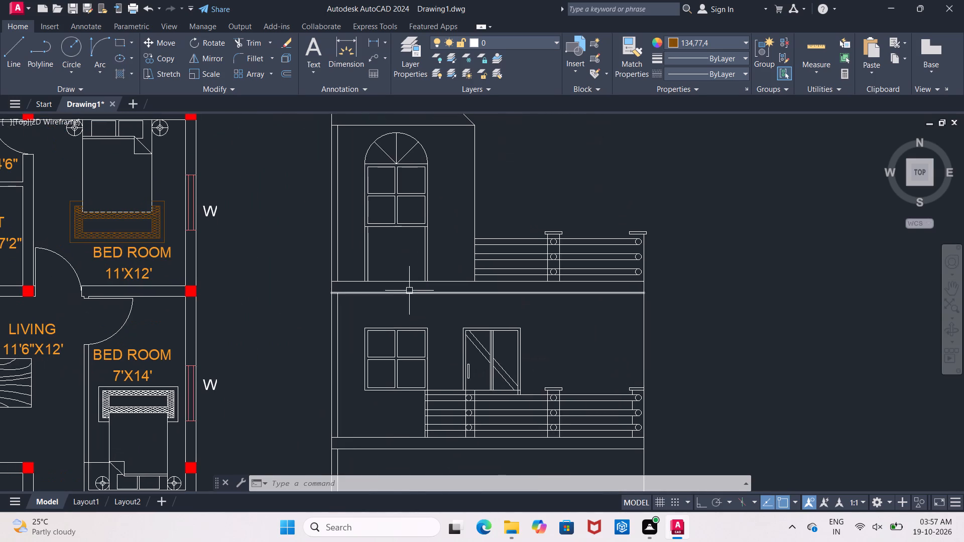
{"action": "key", "text": "h"}
{"action": "key", "text": "Return"}
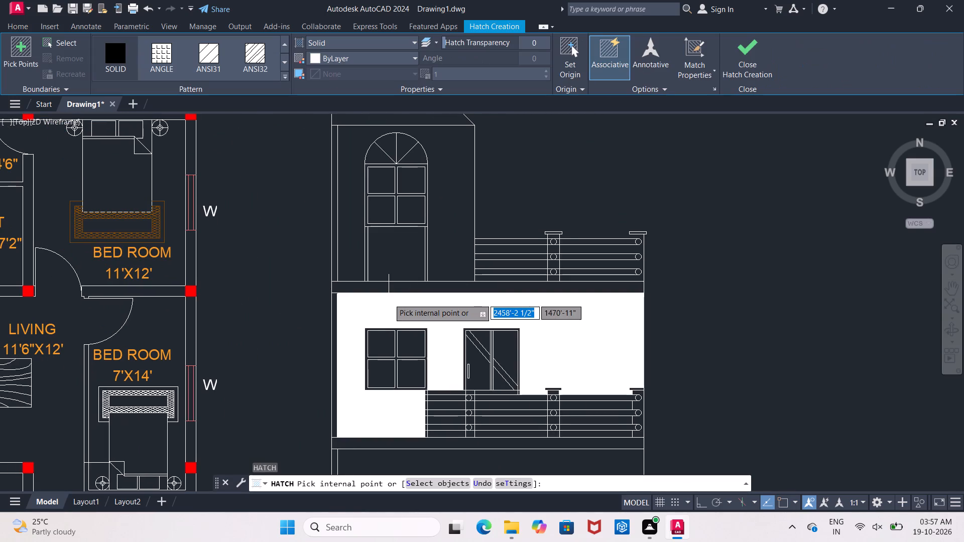
{"action": "left_click", "coordinate": [286, 40]}
{"action": "left_click", "coordinate": [286, 40]}
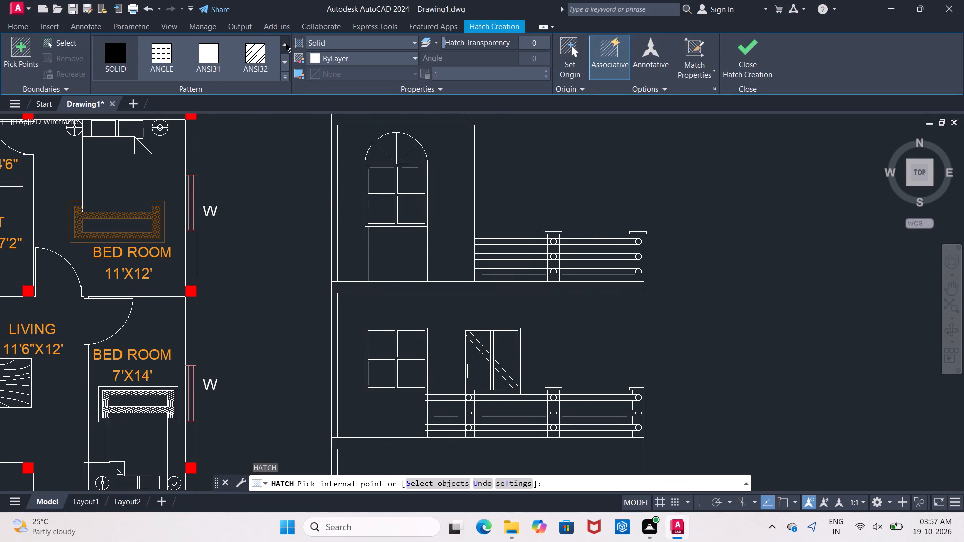
{"action": "left_click", "coordinate": [286, 43]}
{"action": "left_click", "coordinate": [286, 44]}
{"action": "left_click", "coordinate": [281, 62]}
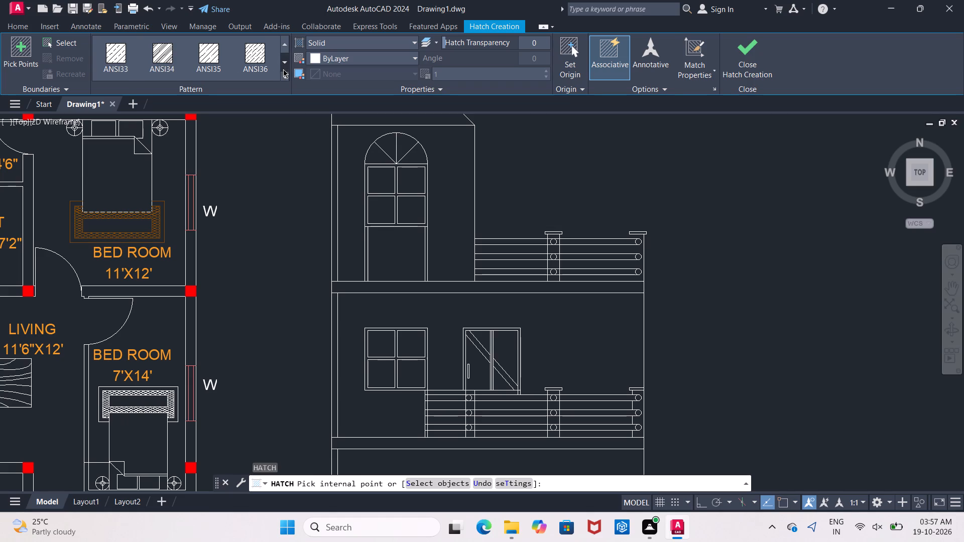
{"action": "left_click", "coordinate": [283, 69]}
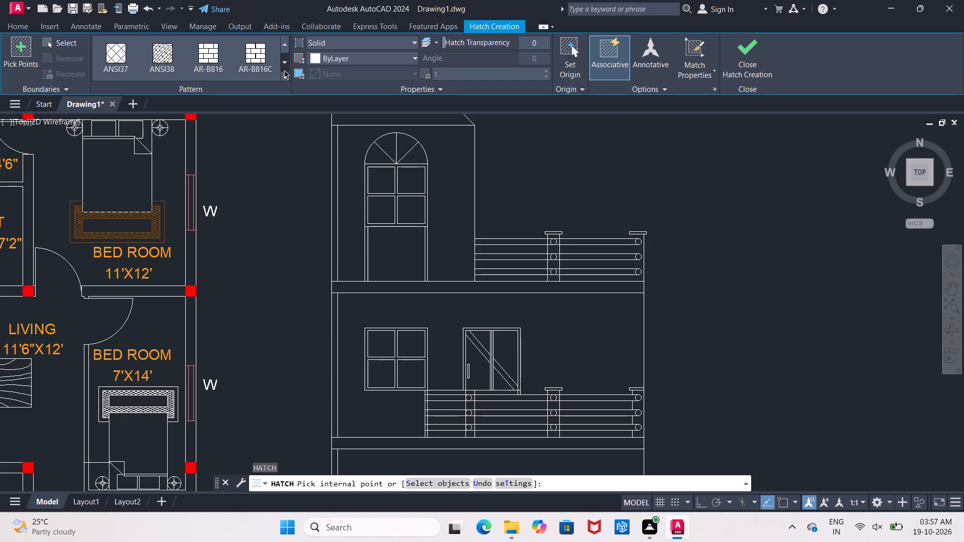
{"action": "left_click", "coordinate": [284, 70]}
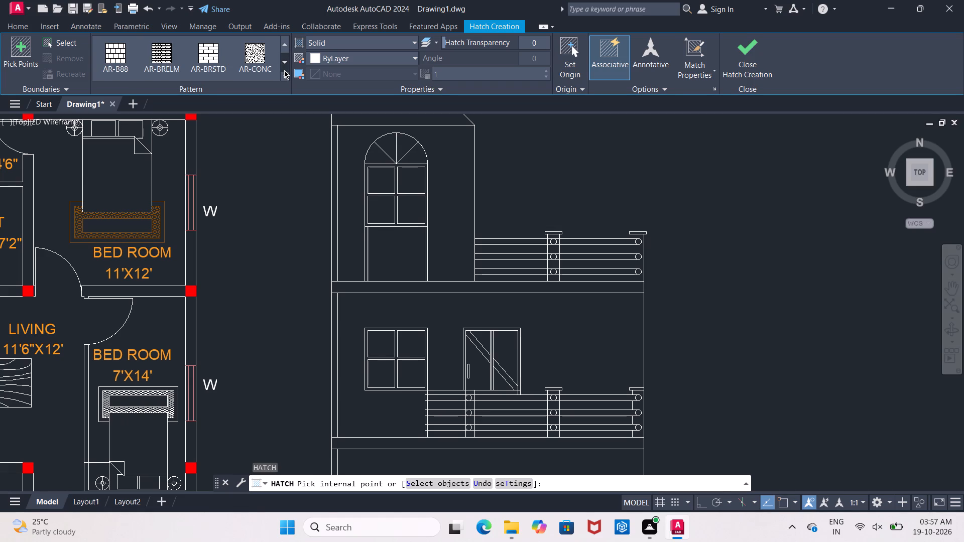
{"action": "left_click", "coordinate": [284, 70]}
{"action": "left_click", "coordinate": [284, 70]}
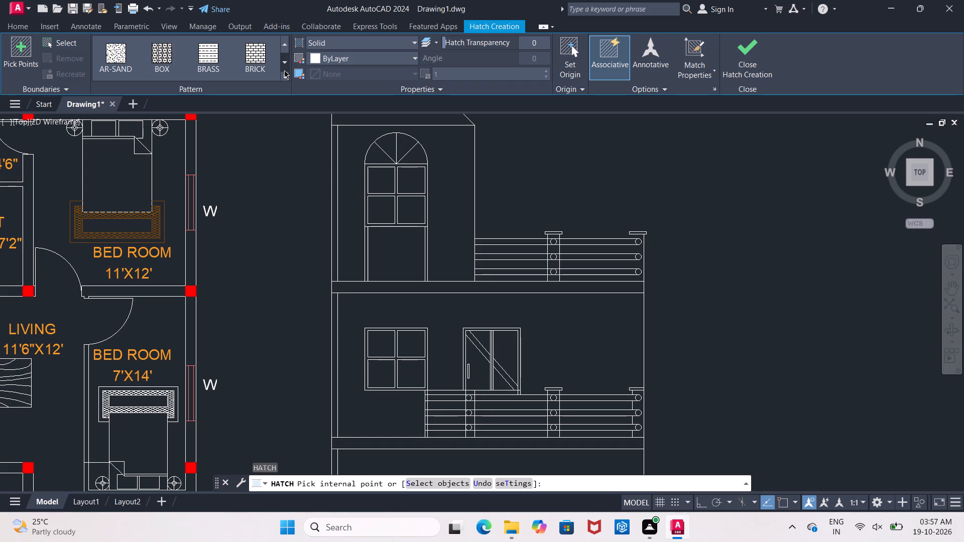
{"action": "left_click", "coordinate": [284, 70]}
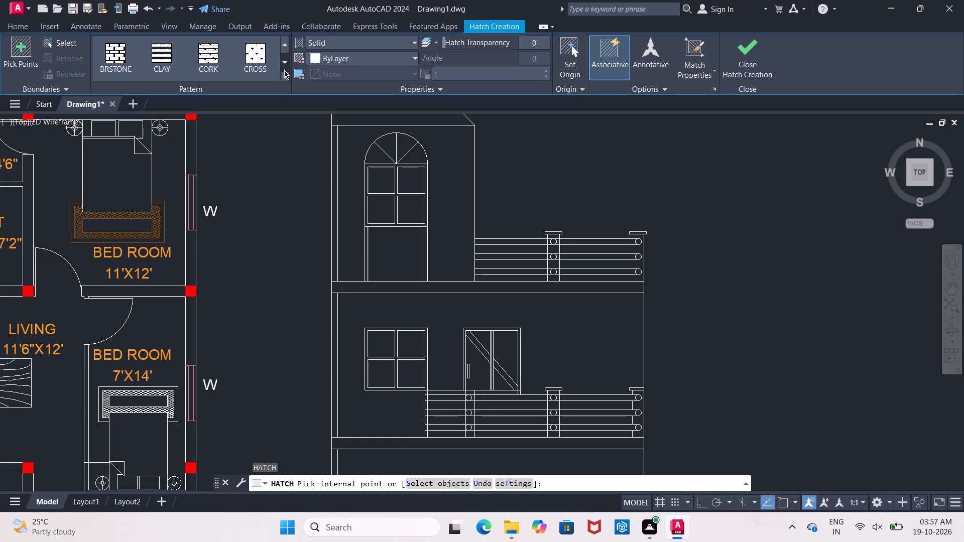
{"action": "left_click", "coordinate": [284, 70]}
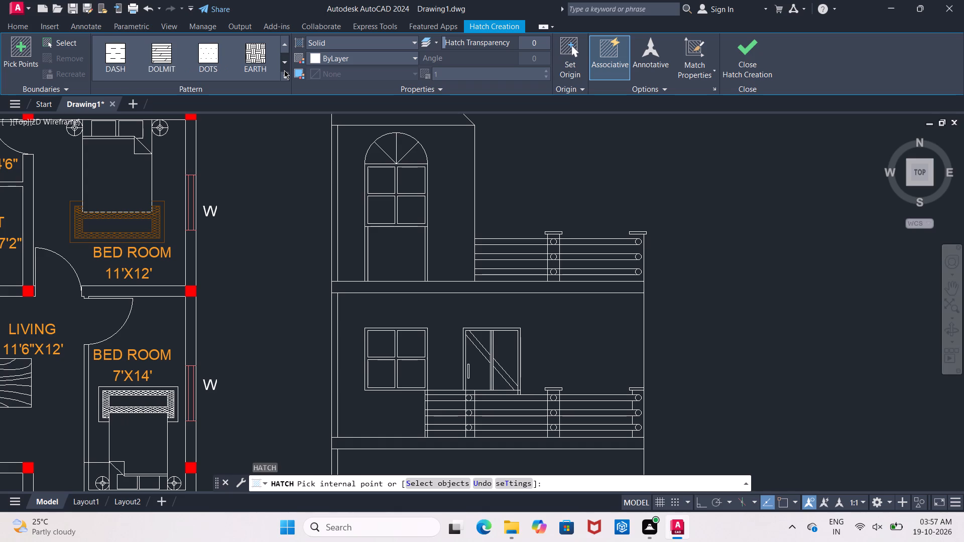
{"action": "left_click", "coordinate": [284, 70]}
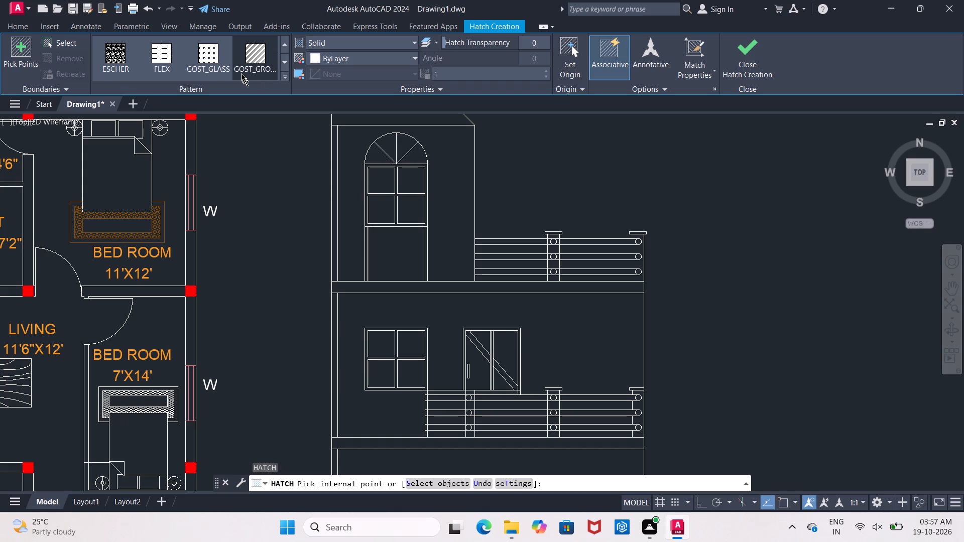
{"action": "left_click", "coordinate": [210, 56]}
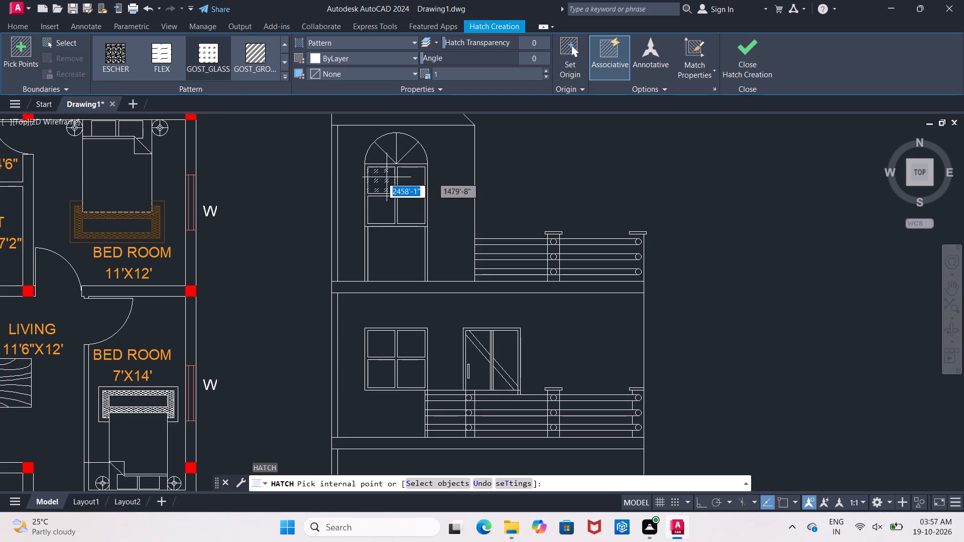
{"action": "left_click", "coordinate": [380, 177]}
{"action": "left_click", "coordinate": [407, 181]}
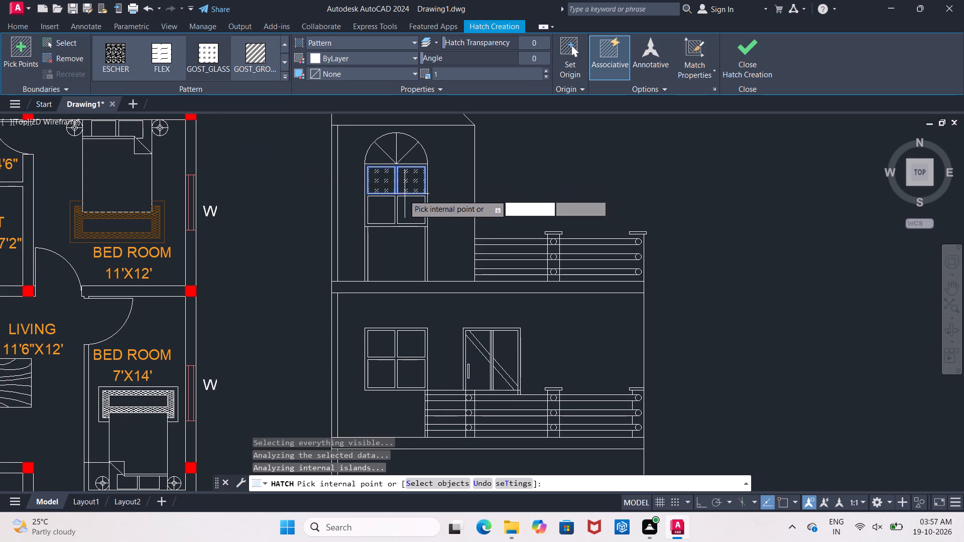
{"action": "left_click", "coordinate": [387, 210]}
{"action": "left_click", "coordinate": [409, 209]}
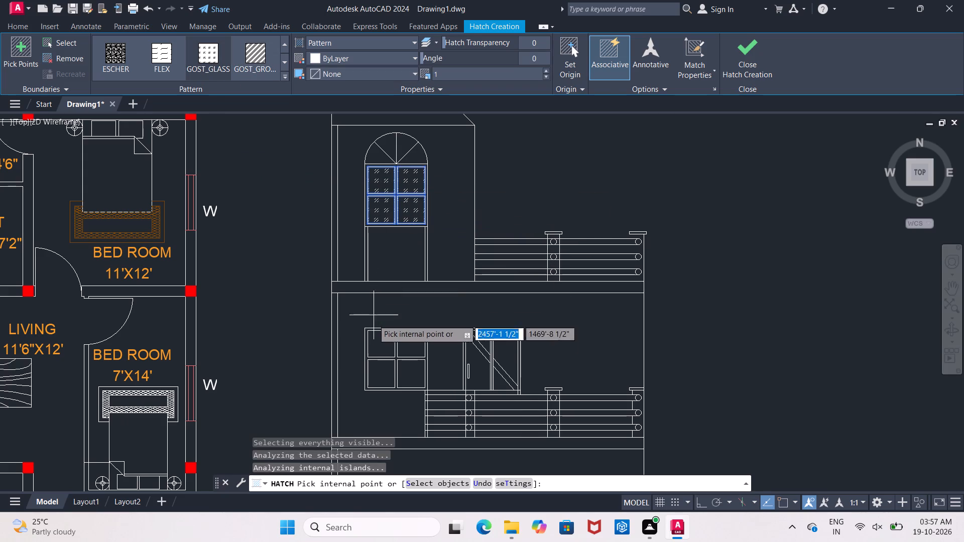
Add the four panes of the middle-floor window in the front elevation to the GOST_GLASS hatch.
{"action": "left_click", "coordinate": [378, 345]}
{"action": "left_click", "coordinate": [415, 348]}
{"action": "middle_click_drag", "start_coordinate": [409, 310], "coordinate": [408, 265]}
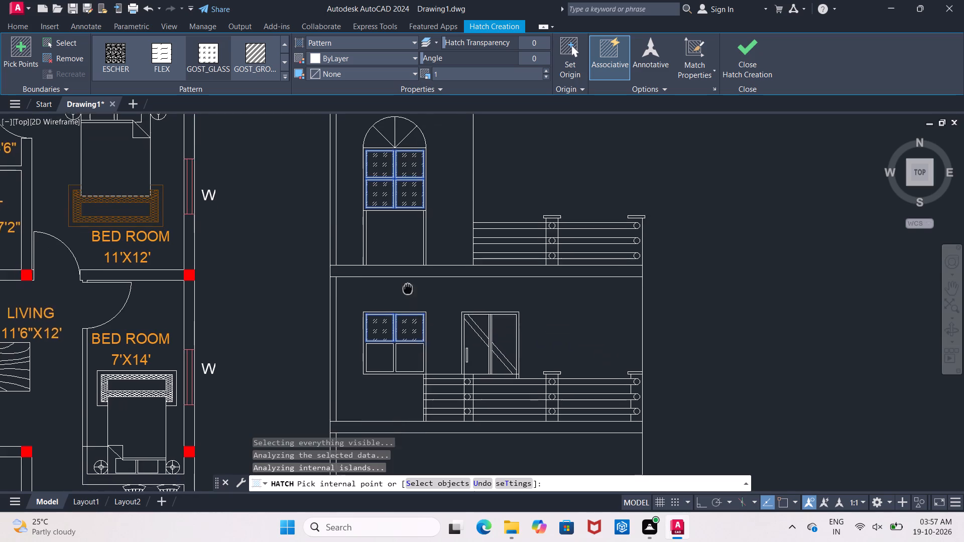
{"action": "middle_click_drag", "start_coordinate": [408, 265], "coordinate": [403, 223]}
{"action": "left_click", "coordinate": [378, 290]}
{"action": "left_click", "coordinate": [409, 291]}
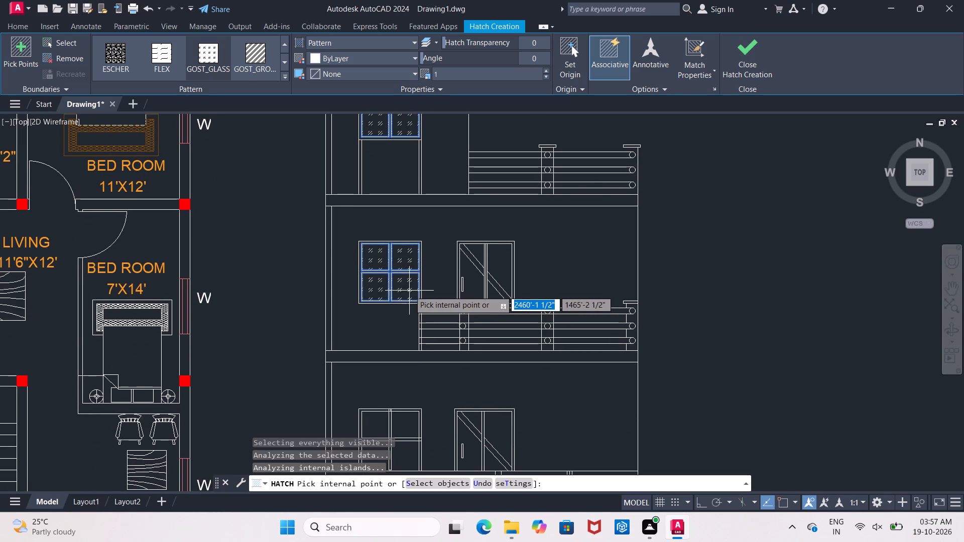
Add the panes of the lowest window in the front elevation to the GOST_GLASS hatch and finish hatching.
{"action": "middle_click_drag", "start_coordinate": [403, 294], "coordinate": [374, 157]}
{"action": "left_click", "coordinate": [350, 285]}
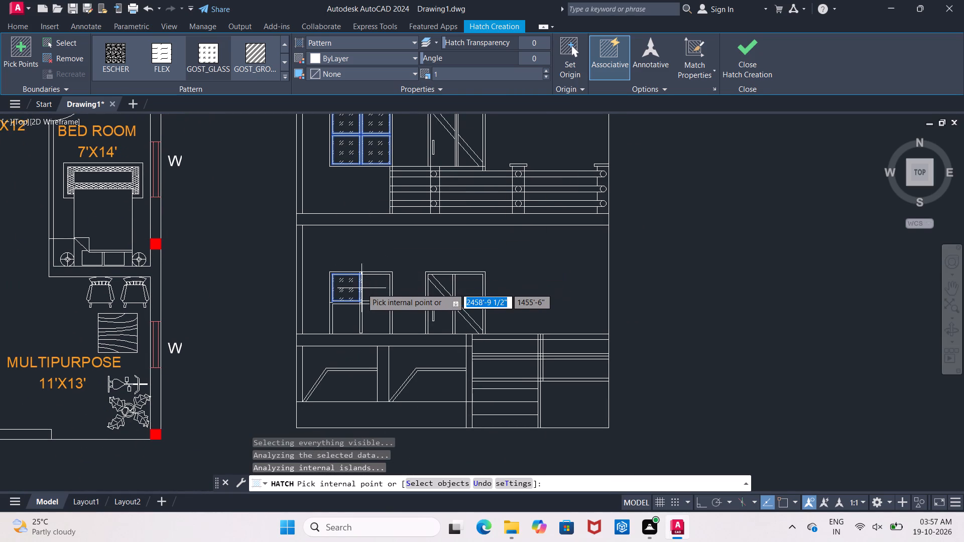
{"action": "left_click", "coordinate": [372, 288]}
{"action": "left_click", "coordinate": [340, 322]}
{"action": "scroll", "coordinate": [354, 319], "scroll_direction": "up", "scroll_amount": 2}
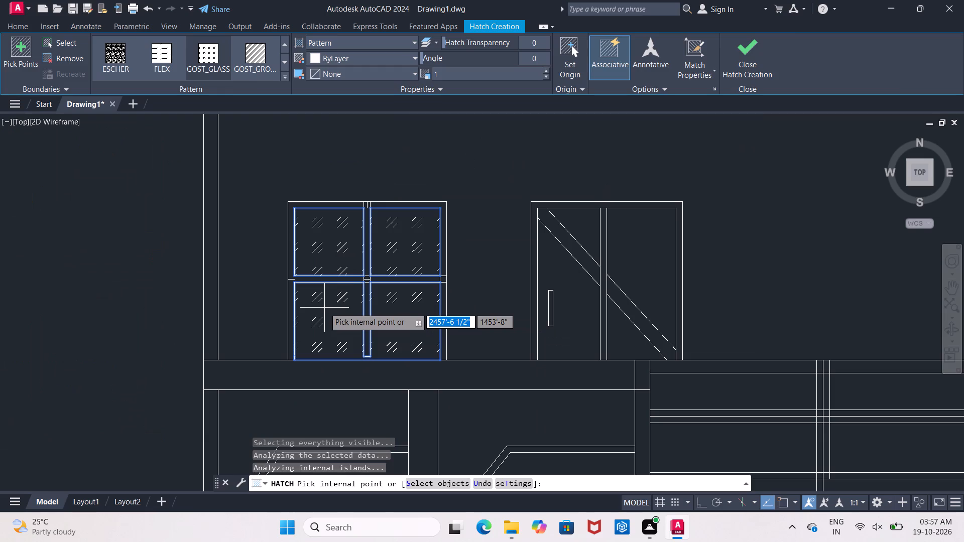
{"action": "key", "text": "Escape"}
Erase the short stray lines in the lowest window's side frame, at the mullion crossing and across the central mullion's bottom end.
{"action": "scroll", "coordinate": [246, 272], "scroll_direction": "up", "scroll_amount": 3}
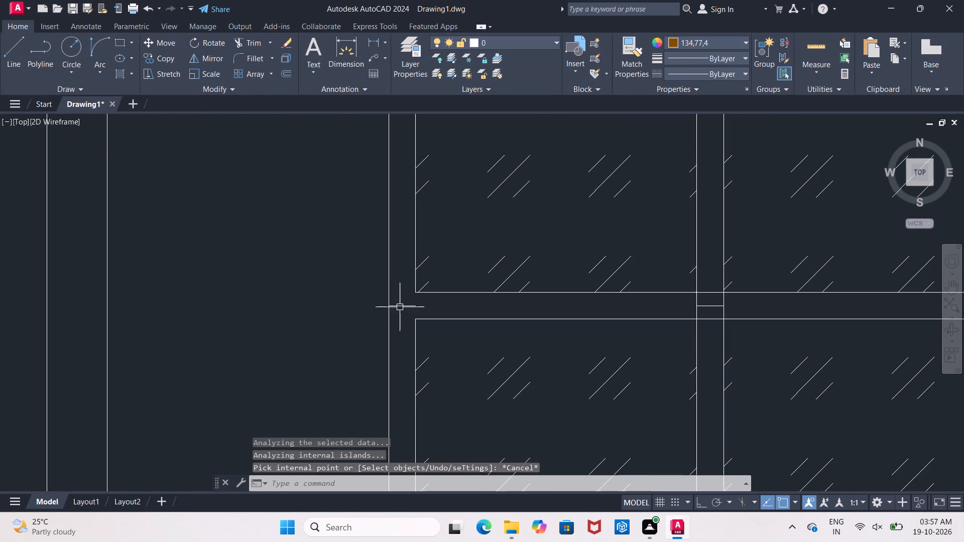
{"action": "left_click", "coordinate": [400, 304]}
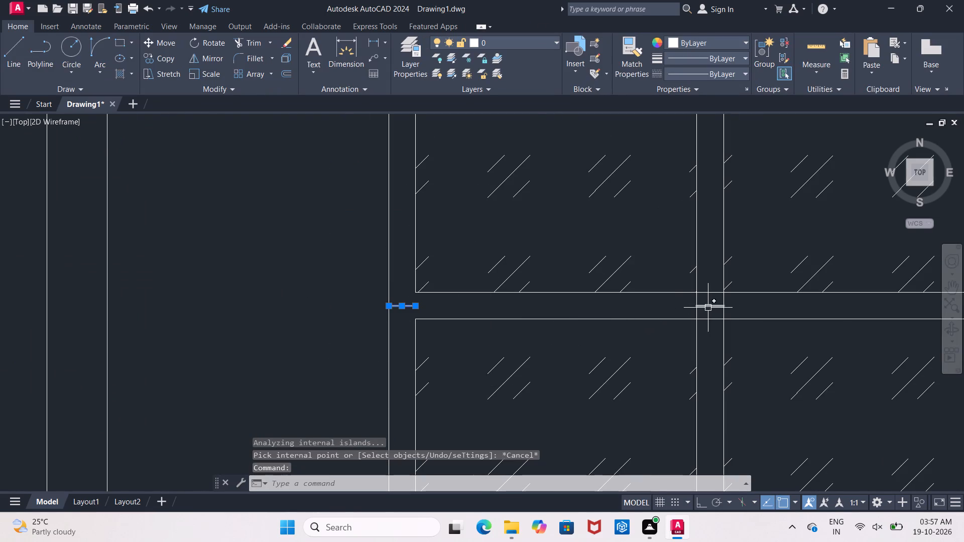
{"action": "left_click", "coordinate": [709, 307]}
{"action": "key", "text": "Delete"}
{"action": "scroll", "coordinate": [629, 318], "scroll_direction": "down", "scroll_amount": 3}
{"action": "middle_click_drag", "start_coordinate": [631, 312], "coordinate": [354, 277]}
{"action": "scroll", "coordinate": [379, 356], "scroll_direction": "up", "scroll_amount": 3}
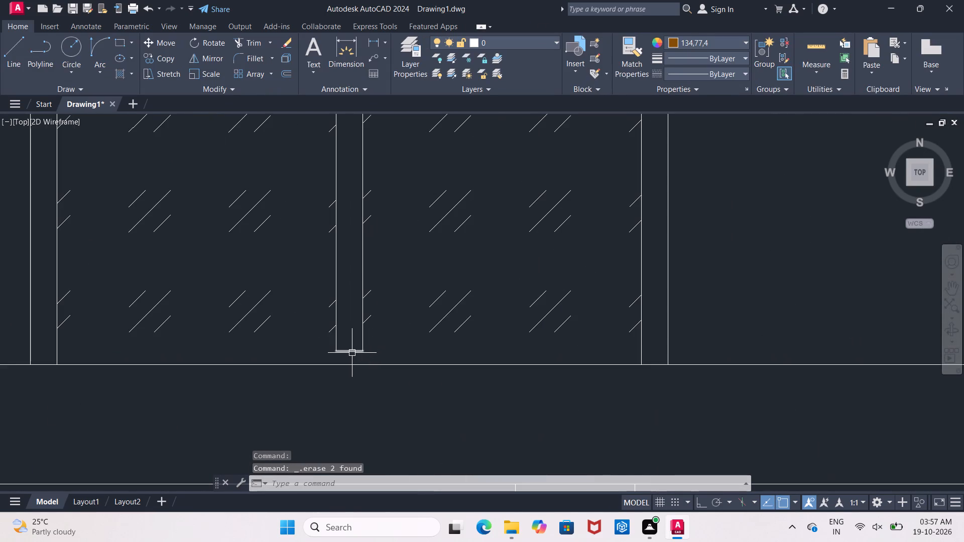
{"action": "left_click", "coordinate": [350, 353]}
{"action": "key", "text": "Delete"}
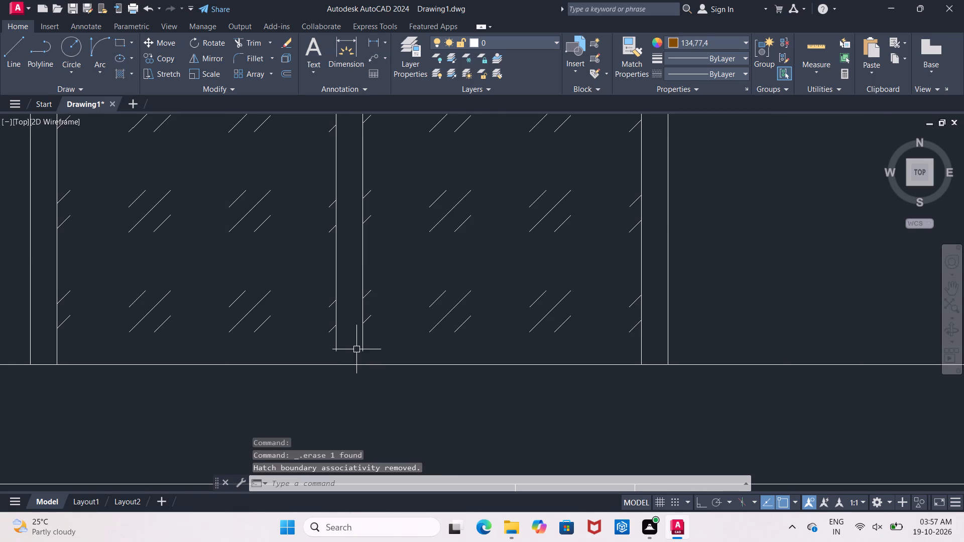
Stretch both central mullion lines of the lowest window down to the horizontal line beneath the window.
{"action": "scroll", "coordinate": [348, 349], "scroll_direction": "down", "scroll_amount": 1}
{"action": "scroll", "coordinate": [342, 351], "scroll_direction": "up", "scroll_amount": 2}
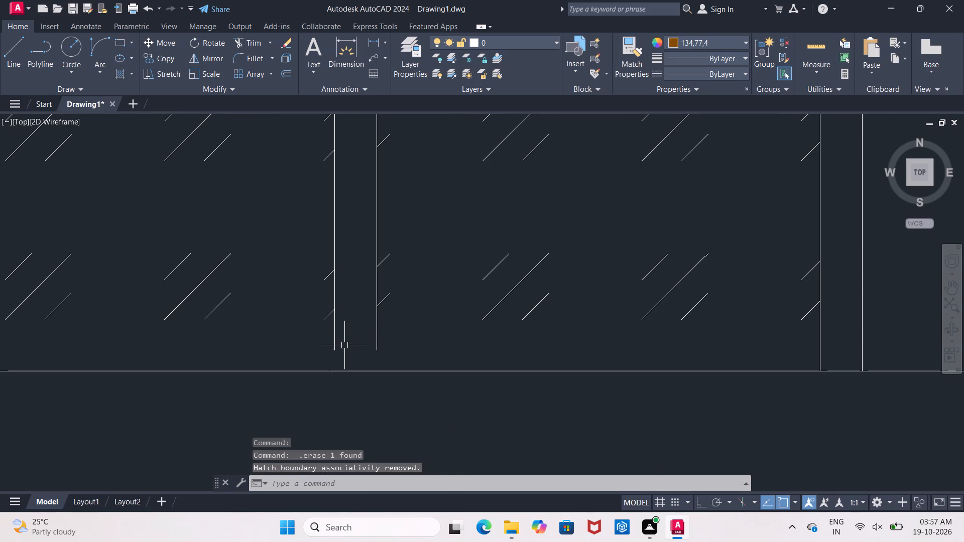
{"action": "left_click", "coordinate": [334, 348]}
{"action": "left_click", "coordinate": [333, 352]}
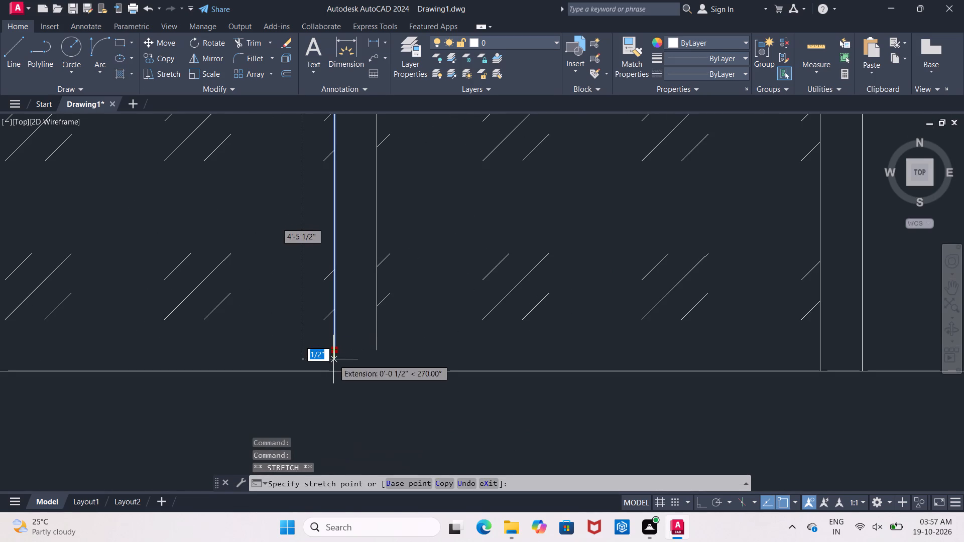
{"action": "left_click", "coordinate": [332, 367]}
{"action": "left_click_drag", "start_coordinate": [373, 348], "coordinate": [379, 352]}
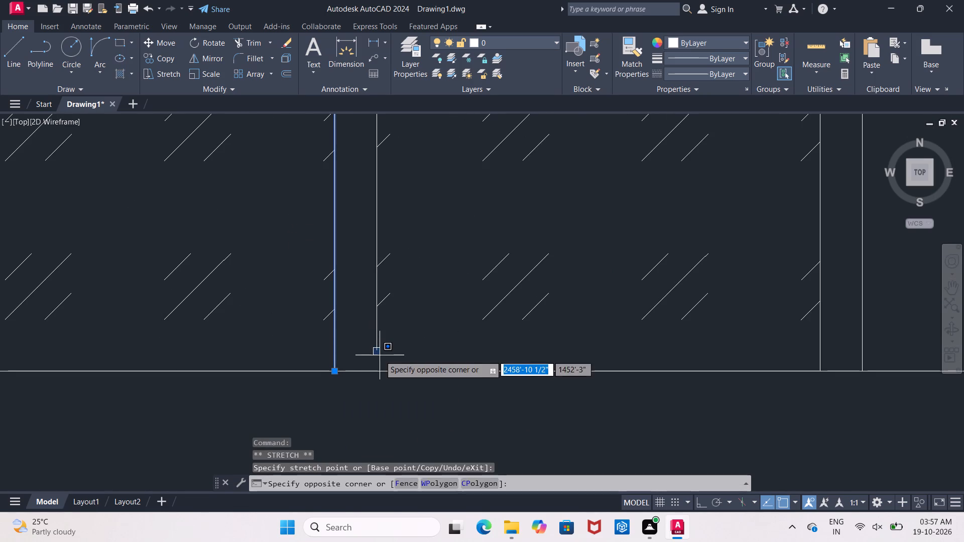
{"action": "left_click", "coordinate": [374, 346]}
{"action": "left_click", "coordinate": [377, 346]}
{"action": "left_click", "coordinate": [378, 350]}
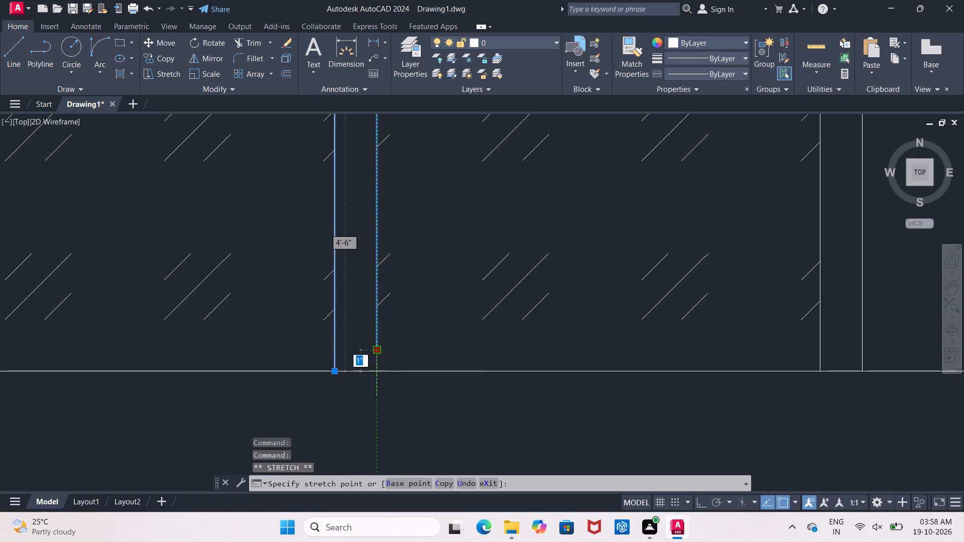
{"action": "left_click", "coordinate": [378, 370]}
{"action": "key", "text": "Delete"}
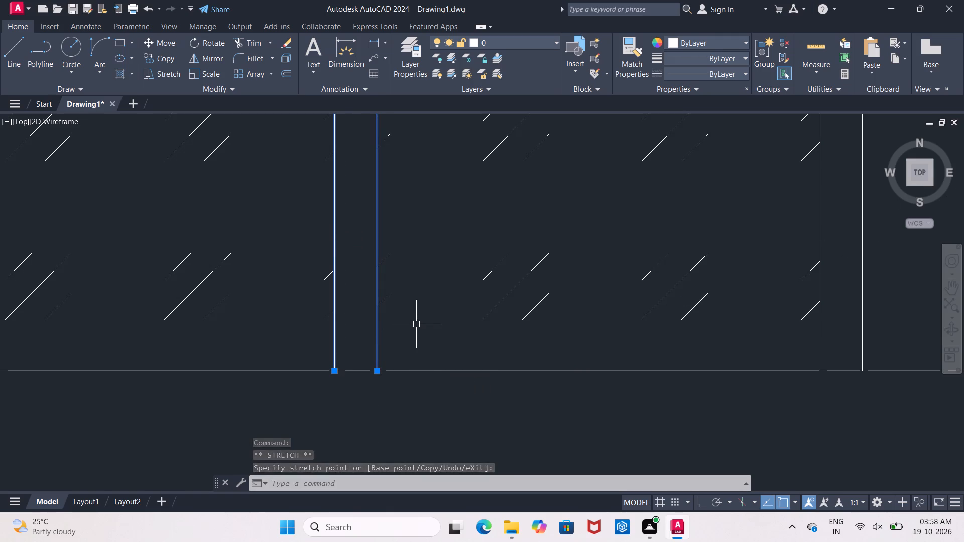
{"action": "key", "text": "Escape"}
Trim the overlapping frame and crossbar segments where the lowest window's horizontal crossbar meets its side frame nearest the door.
{"action": "scroll", "coordinate": [417, 320], "scroll_direction": "down", "scroll_amount": 5}
{"action": "scroll", "coordinate": [457, 274], "scroll_direction": "up", "scroll_amount": 5}
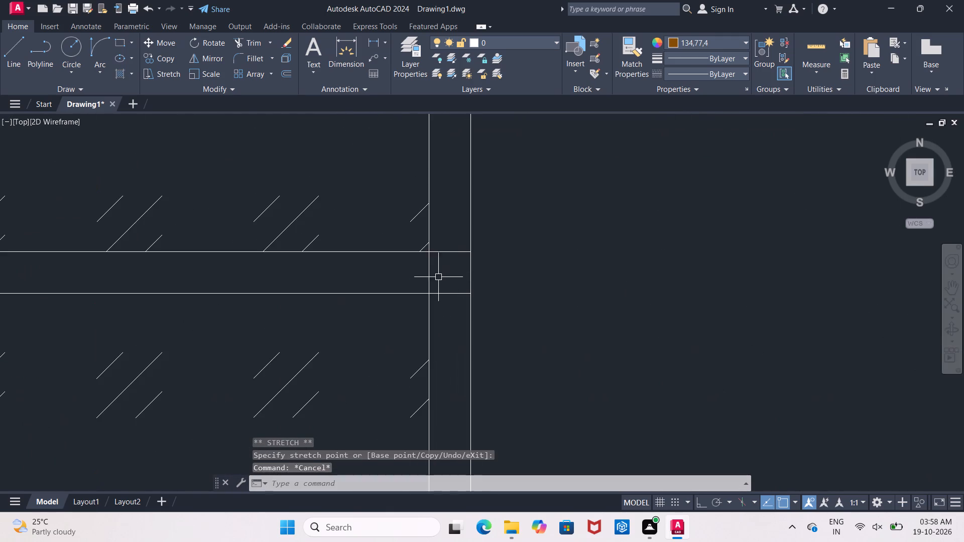
{"action": "type", "text": "TR"}
{"action": "key", "text": "space"}
{"action": "key", "text": "space"}
{"action": "left_click", "coordinate": [428, 278]}
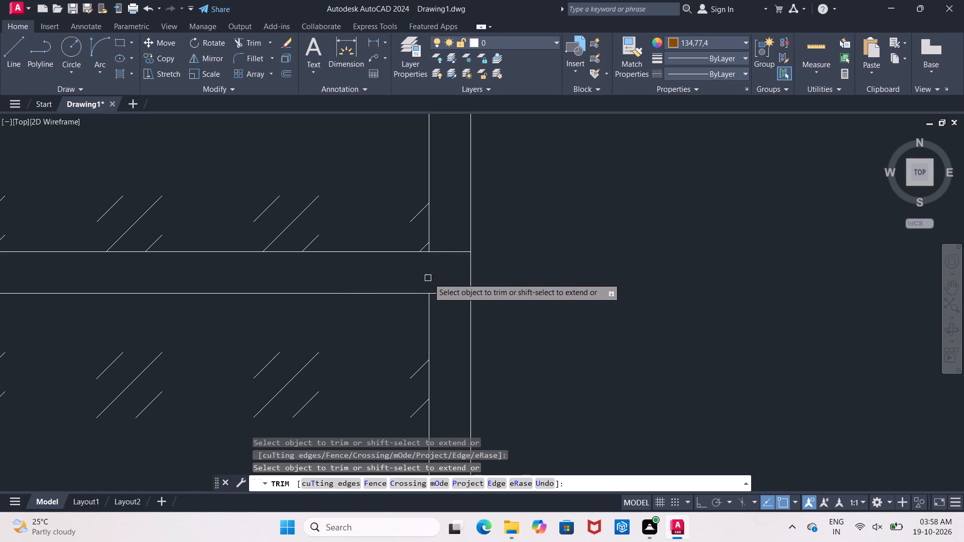
{"action": "left_click", "coordinate": [438, 250]}
{"action": "left_click", "coordinate": [452, 295]}
Trim both mullion lines out of the lowest window's top frame and erase the short centre line between them.
{"action": "scroll", "coordinate": [452, 295], "scroll_direction": "down", "scroll_amount": 5}
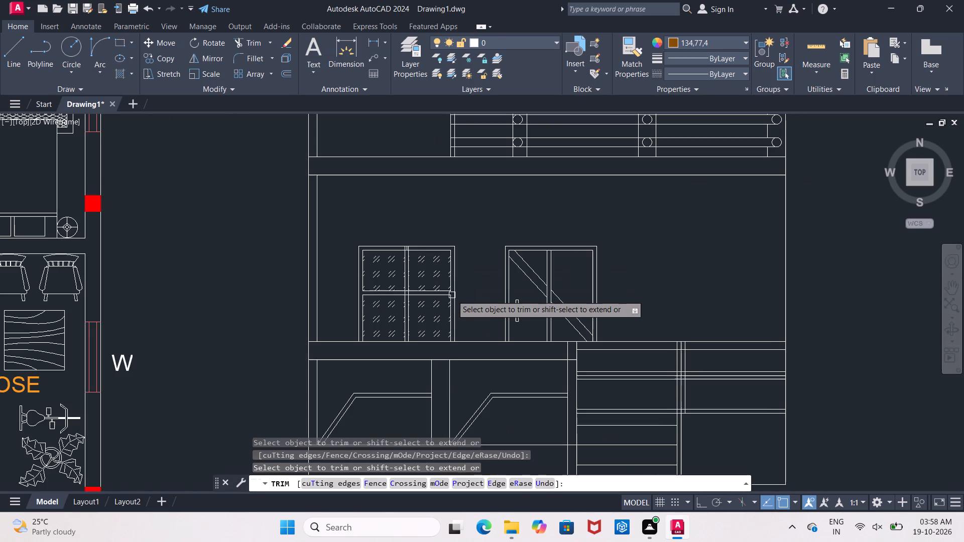
{"action": "scroll", "coordinate": [398, 252], "scroll_direction": "up", "scroll_amount": 6}
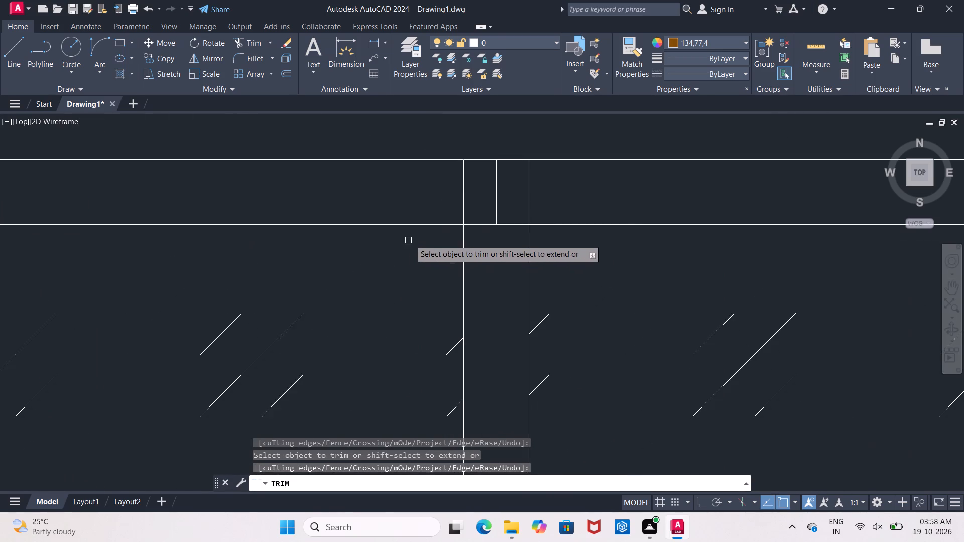
{"action": "left_click", "coordinate": [464, 200]}
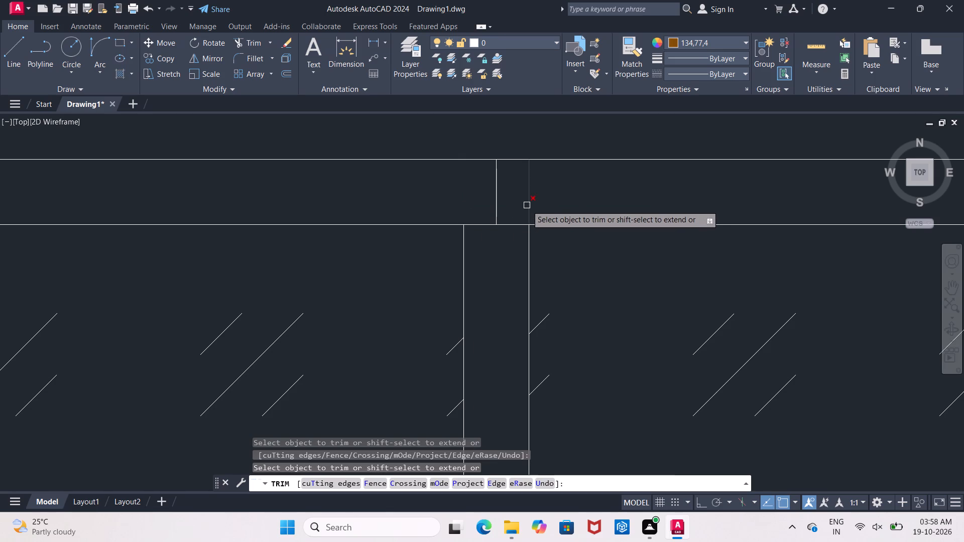
{"action": "left_click", "coordinate": [527, 205]}
{"action": "key", "text": "Escape"}
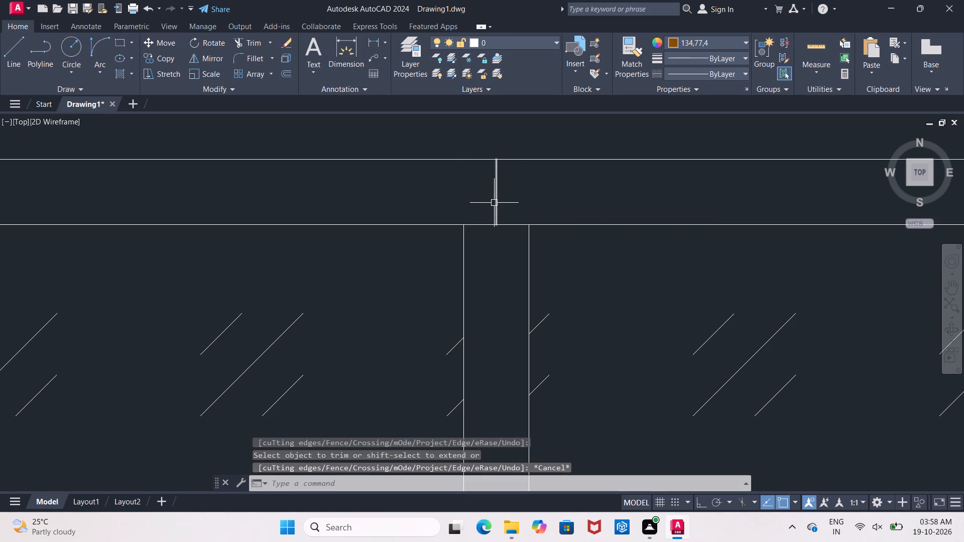
{"action": "left_click", "coordinate": [495, 201]}
{"action": "key", "text": "Delete"}
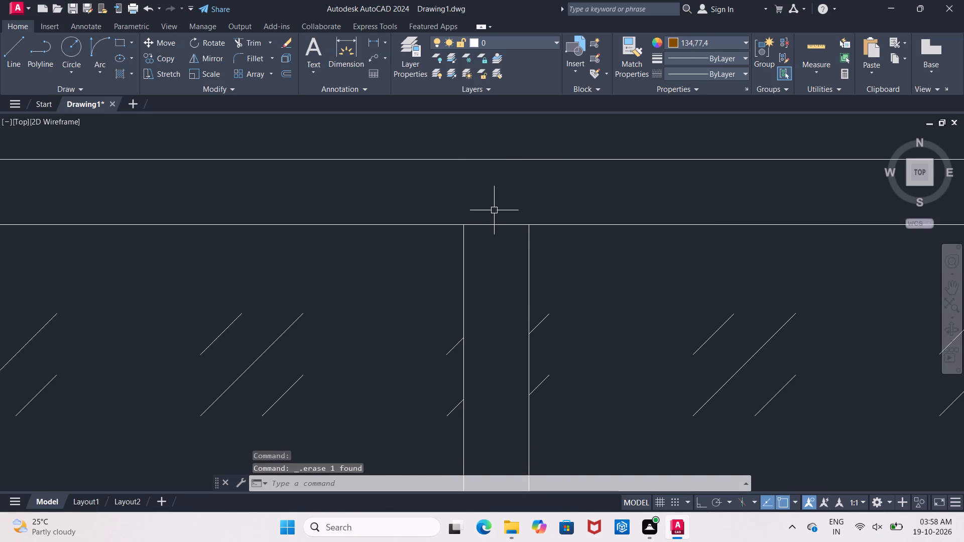
Trim the lowest window's inner top frame line between the mullion lines, plus the overlapping segments where mullion and crossbar cross.
{"action": "type", "text": "TR"}
{"action": "key", "text": "space"}
{"action": "key", "text": "space"}
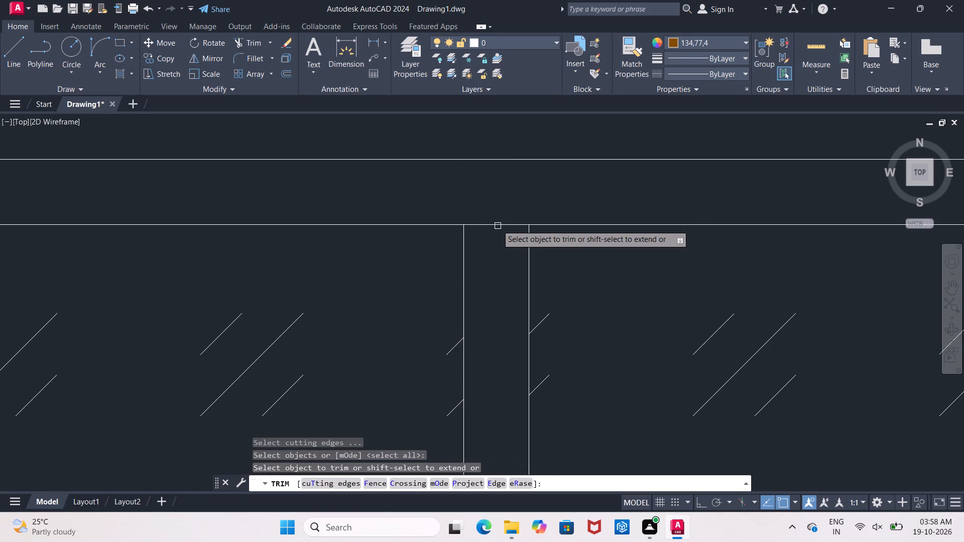
{"action": "left_click", "coordinate": [497, 223]}
{"action": "scroll", "coordinate": [497, 223], "scroll_direction": "down", "scroll_amount": 5}
{"action": "scroll", "coordinate": [496, 309], "scroll_direction": "up", "scroll_amount": 3}
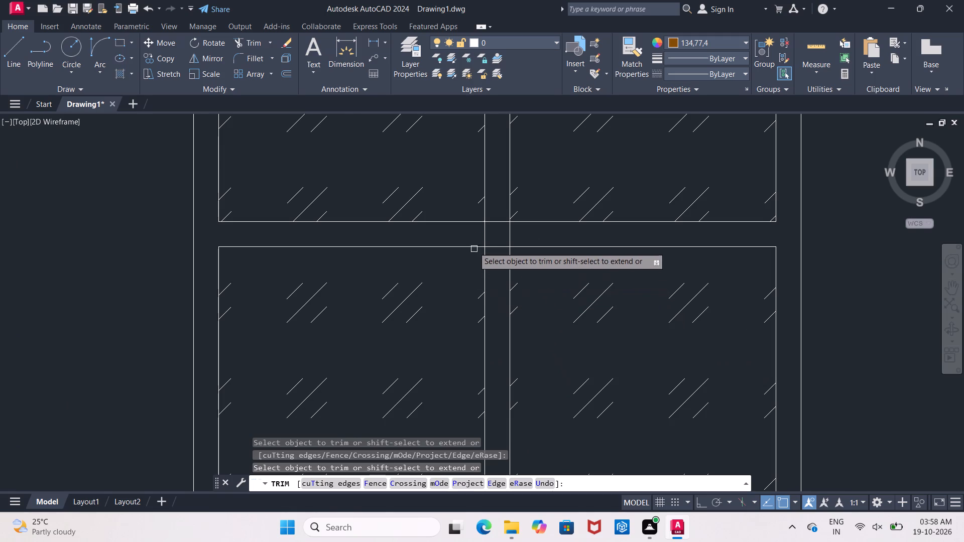
{"action": "left_click", "coordinate": [484, 234]}
{"action": "left_click", "coordinate": [496, 246]}
{"action": "left_click", "coordinate": [492, 223]}
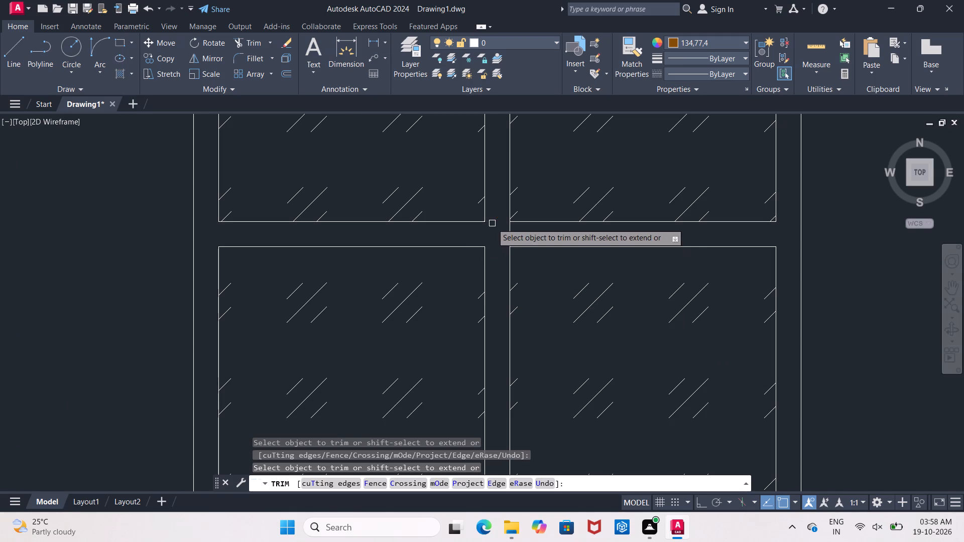
{"action": "left_click", "coordinate": [510, 232]}
Inspect the windows and doors on every floor of the front elevation for leftover overlapping frame lines.
{"action": "scroll", "coordinate": [511, 236], "scroll_direction": "down", "scroll_amount": 3}
{"action": "scroll", "coordinate": [498, 284], "scroll_direction": "down", "scroll_amount": 3}
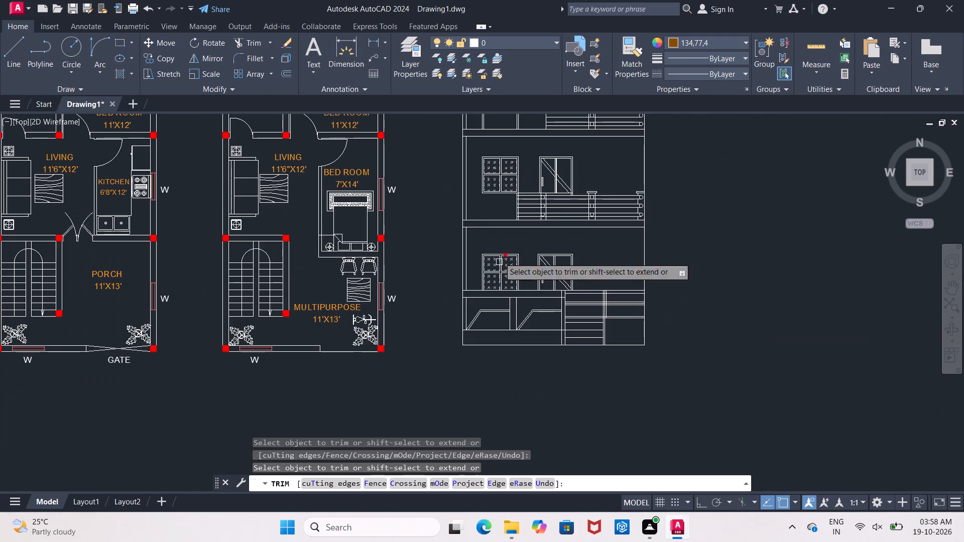
{"action": "scroll", "coordinate": [491, 144], "scroll_direction": "up", "scroll_amount": 2}
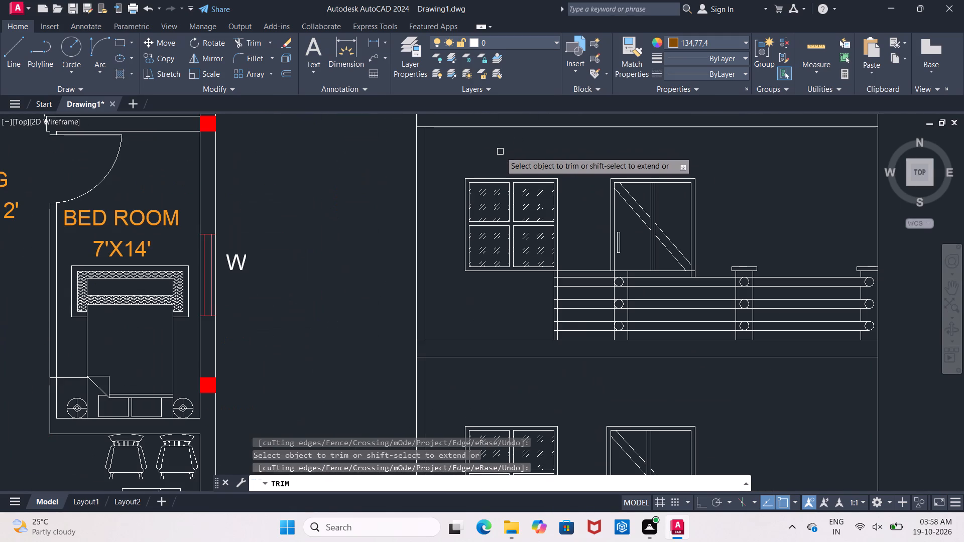
{"action": "middle_click_drag", "start_coordinate": [498, 174], "coordinate": [490, 272]}
{"action": "scroll", "coordinate": [546, 357], "scroll_direction": "up", "scroll_amount": 1}
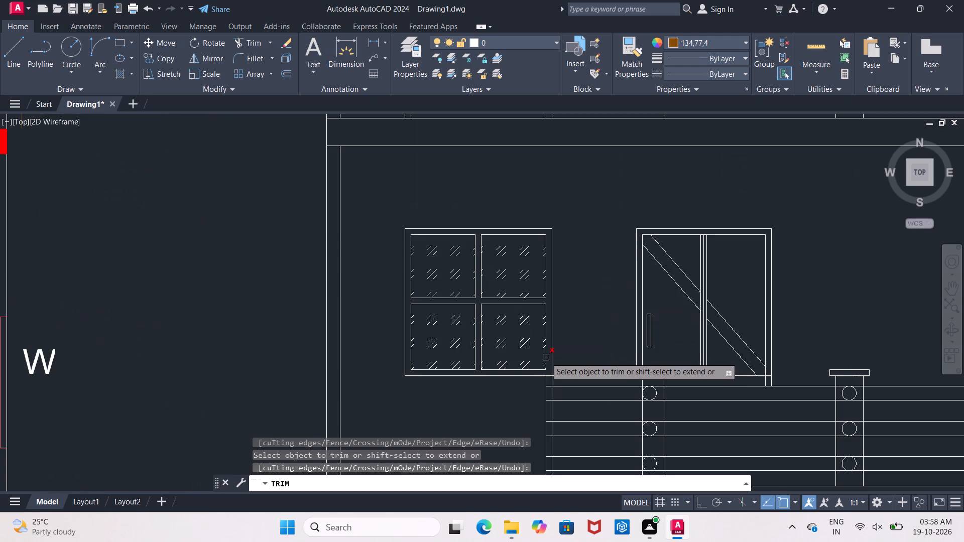
{"action": "scroll", "coordinate": [533, 264], "scroll_direction": "down", "scroll_amount": 2}
{"action": "scroll", "coordinate": [524, 201], "scroll_direction": "up", "scroll_amount": 2}
{"action": "scroll", "coordinate": [521, 184], "scroll_direction": "down", "scroll_amount": 2}
{"action": "middle_click_drag", "start_coordinate": [523, 219], "coordinate": [520, 319]}
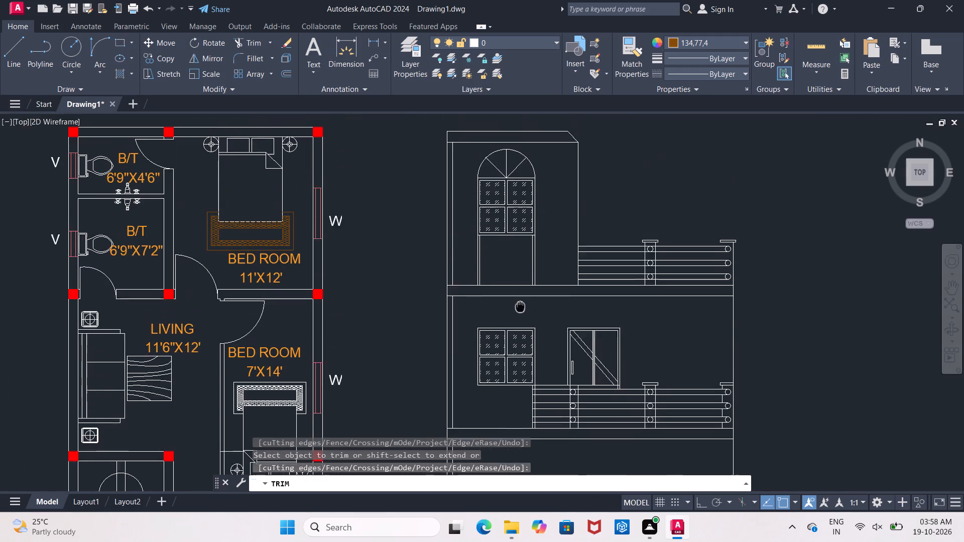
{"action": "middle_click_drag", "start_coordinate": [520, 319], "coordinate": [520, 337]}
{"action": "scroll", "coordinate": [481, 292], "scroll_direction": "up", "scroll_amount": 3}
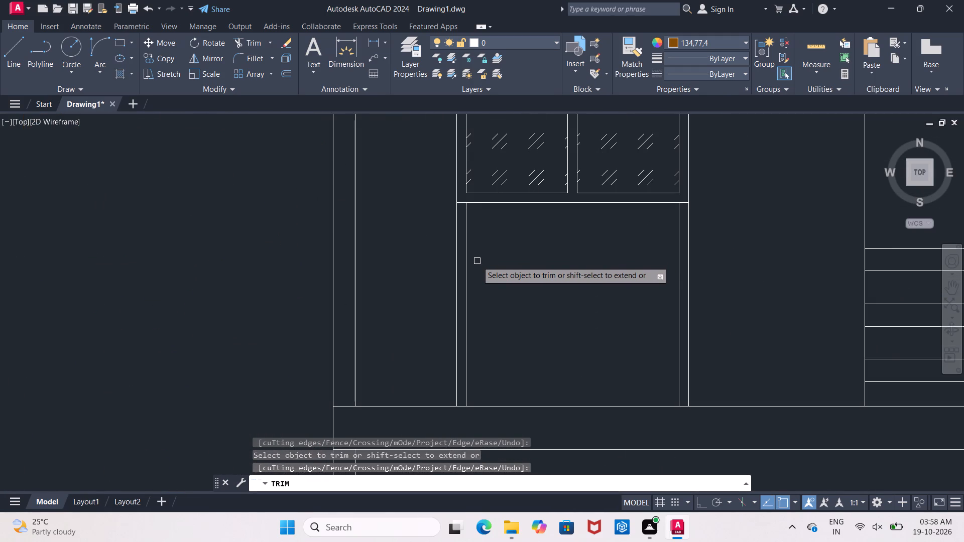
{"action": "scroll", "coordinate": [437, 264], "scroll_direction": "down", "scroll_amount": 3}
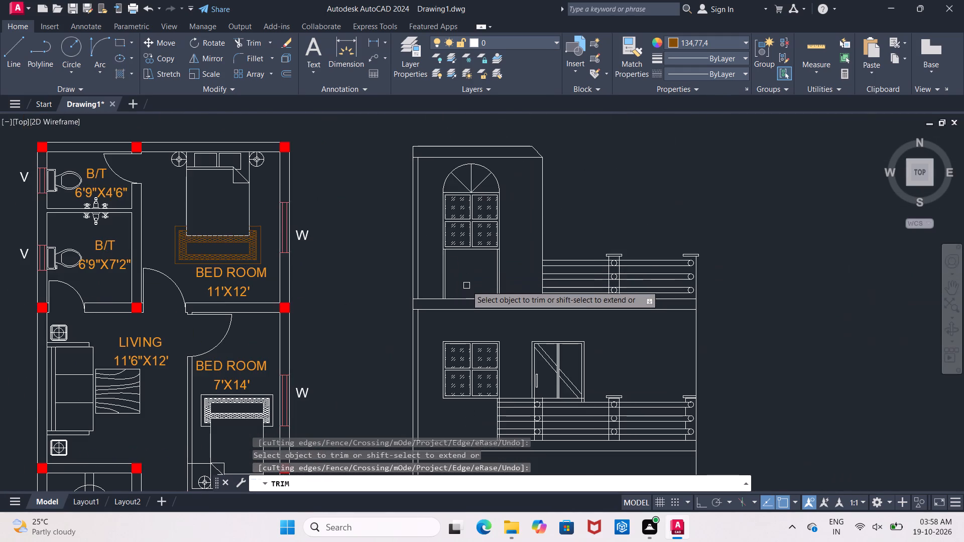
{"action": "scroll", "coordinate": [466, 286], "scroll_direction": "up", "scroll_amount": 1}
{"action": "scroll", "coordinate": [467, 284], "scroll_direction": "down", "scroll_amount": 2}
{"action": "middle_click_drag", "start_coordinate": [467, 281], "coordinate": [431, 206]}
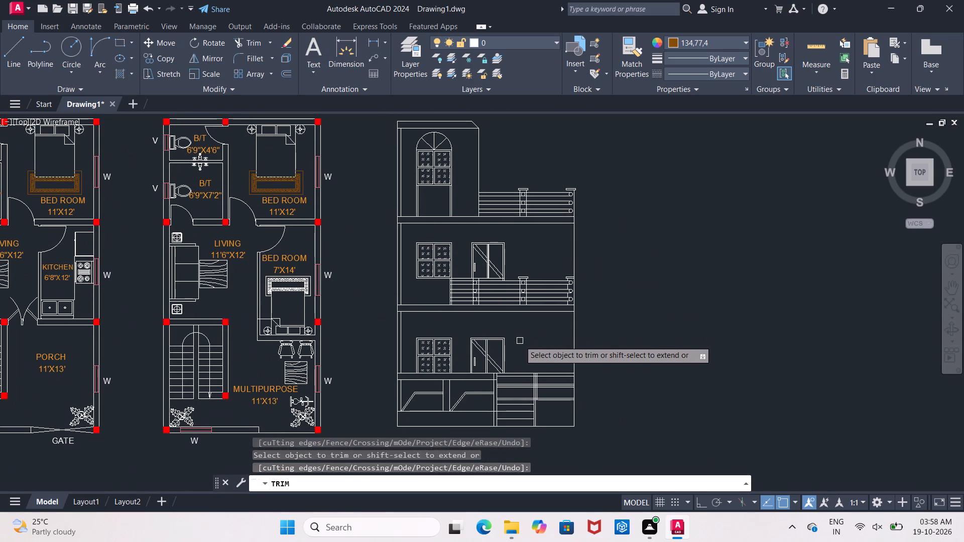
{"action": "middle_click_drag", "start_coordinate": [521, 352], "coordinate": [503, 312]}
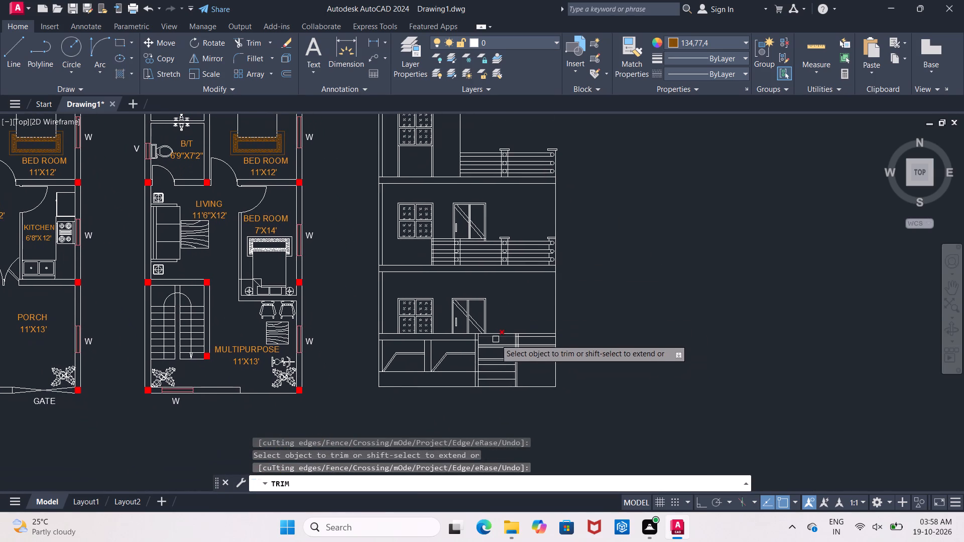
Offset the ground-floor door's inner frame line, on the side away from the handle, successively by 2" toward the mullion for six vertical lines.
{"action": "scroll", "coordinate": [481, 325], "scroll_direction": "up", "scroll_amount": 3}
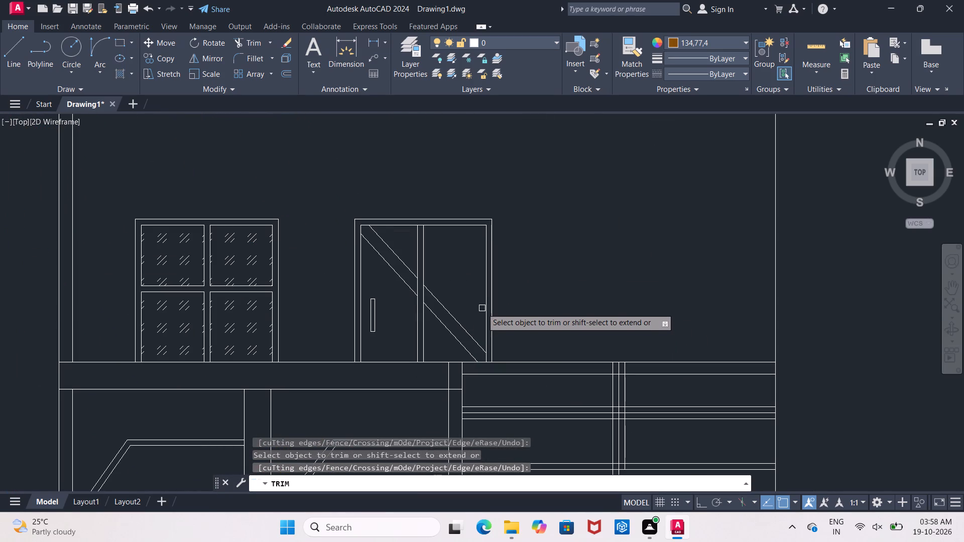
{"action": "scroll", "coordinate": [482, 308], "scroll_direction": "up", "scroll_amount": 1}
{"action": "key", "text": "Escape"}
{"action": "key", "text": "o"}
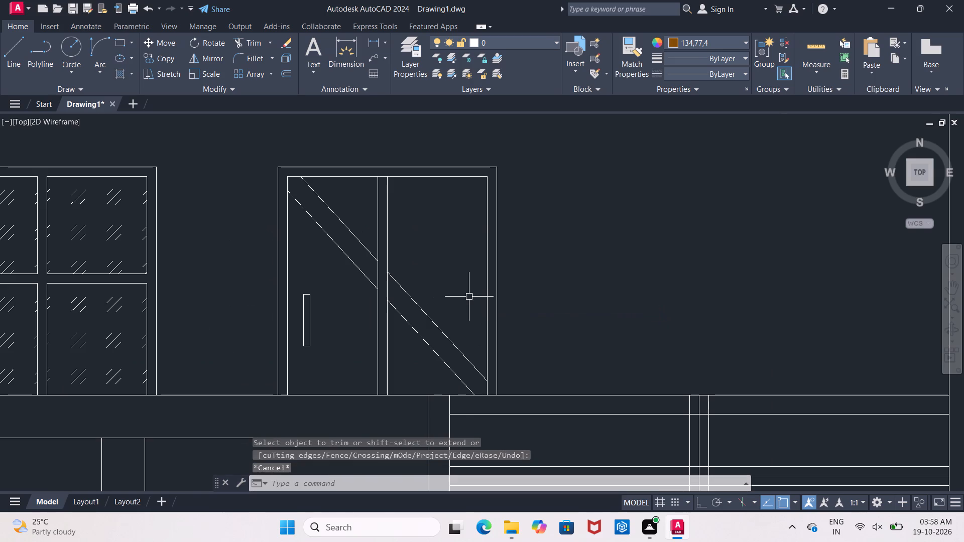
{"action": "key", "text": "Return"}
{"action": "type", "text": "2\""}
{"action": "key", "text": "Return"}
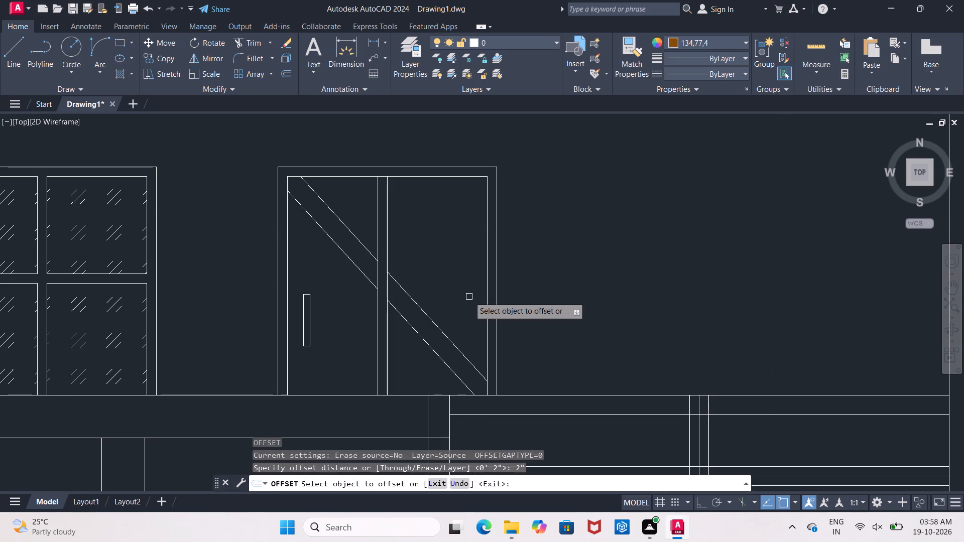
{"action": "left_click", "coordinate": [485, 286]}
{"action": "left_click", "coordinate": [454, 269]}
{"action": "left_click", "coordinate": [473, 263]}
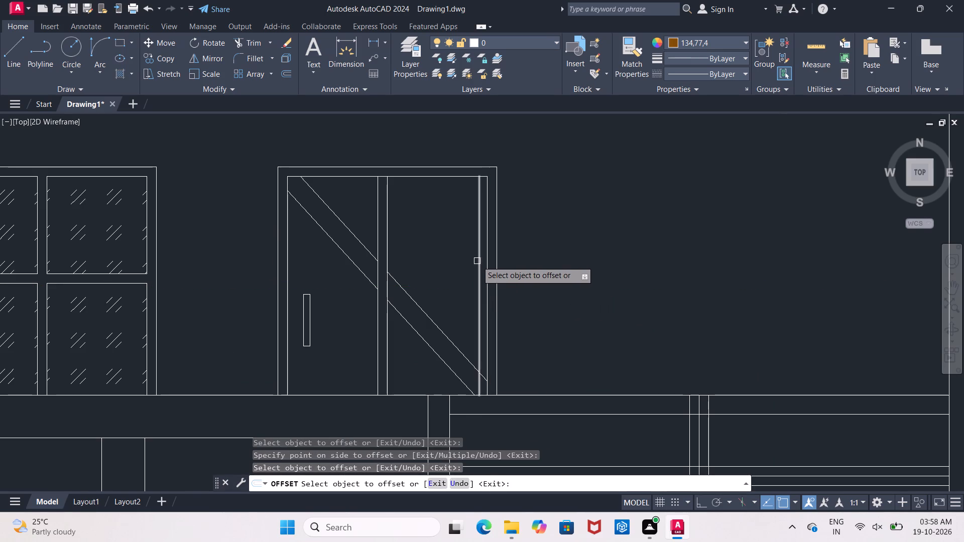
{"action": "left_click", "coordinate": [477, 261]}
{"action": "left_click", "coordinate": [443, 244]}
{"action": "left_click", "coordinate": [468, 249]}
{"action": "left_click", "coordinate": [438, 229]}
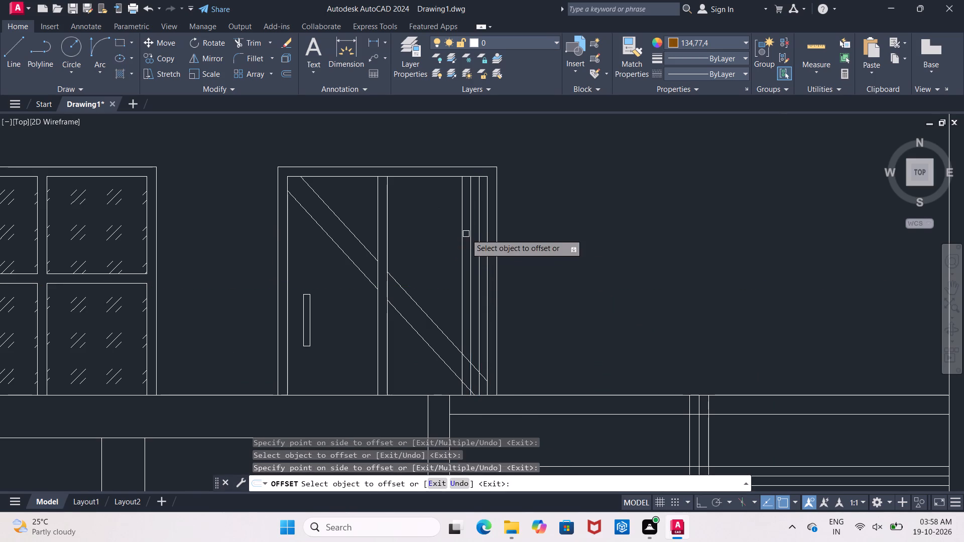
{"action": "left_click_drag", "start_coordinate": [464, 235], "coordinate": [460, 235]}
{"action": "left_click", "coordinate": [398, 219]}
{"action": "left_click", "coordinate": [456, 251]}
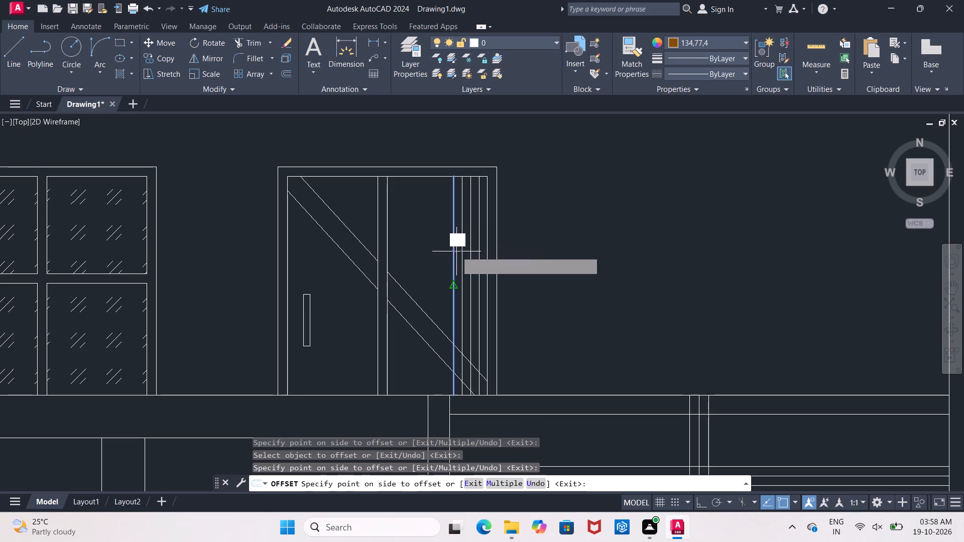
{"action": "left_click", "coordinate": [406, 238]}
{"action": "left_click_drag", "start_coordinate": [445, 264], "coordinate": [438, 264]}
{"action": "left_click_drag", "start_coordinate": [351, 240], "coordinate": [355, 242]}
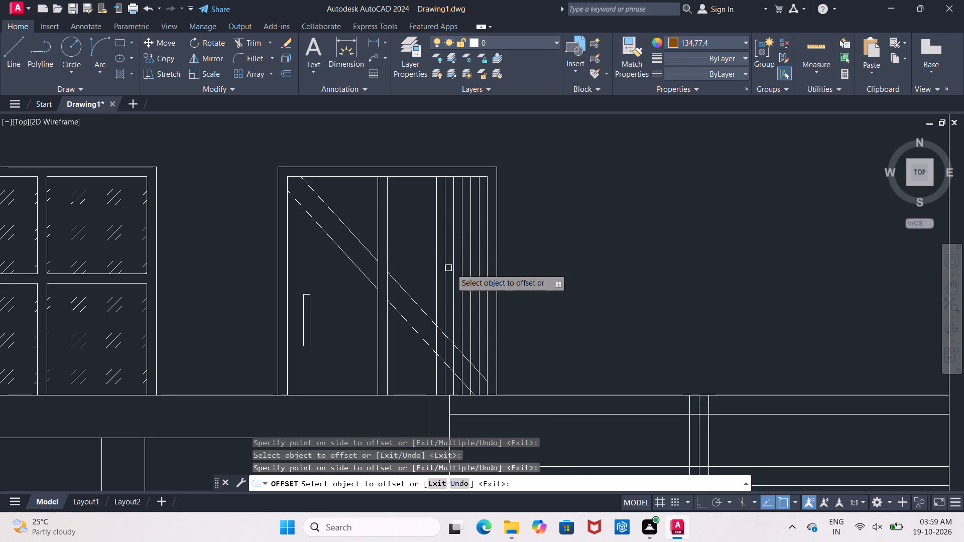
Continue the 2" offsets with five more vertical lines until the ground-floor door's panel is filled up to its mullion.
{"action": "left_click_drag", "start_coordinate": [436, 266], "coordinate": [403, 261]}
{"action": "left_click", "coordinate": [357, 251]}
{"action": "left_click_drag", "start_coordinate": [429, 265], "coordinate": [389, 258]}
{"action": "left_click", "coordinate": [366, 253]}
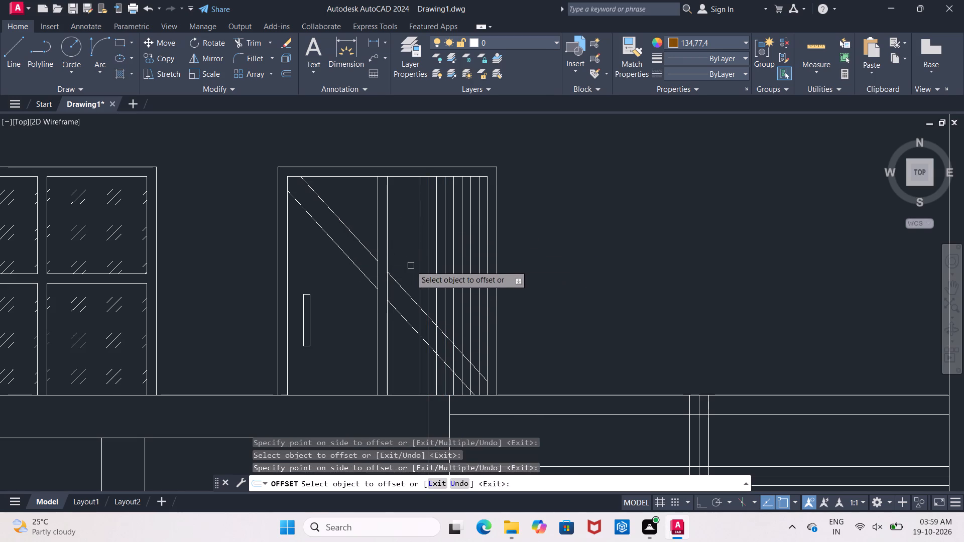
{"action": "left_click", "coordinate": [417, 265]}
{"action": "left_click", "coordinate": [375, 249]}
{"action": "left_click_drag", "start_coordinate": [410, 259], "coordinate": [403, 259]}
{"action": "left_click", "coordinate": [357, 248]}
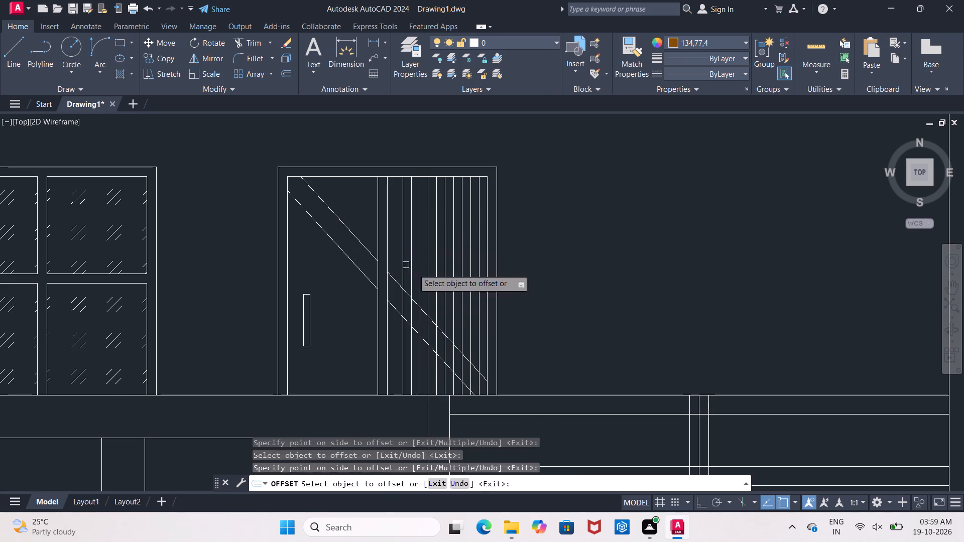
{"action": "scroll", "coordinate": [415, 264], "scroll_direction": "up", "scroll_amount": 2}
{"action": "left_click", "coordinate": [382, 251]}
{"action": "left_click", "coordinate": [347, 244]}
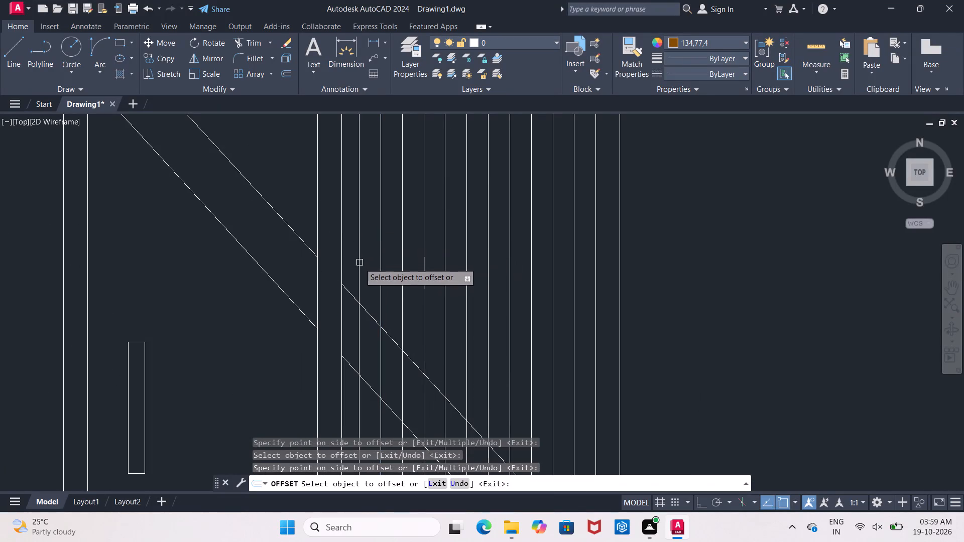
{"action": "key", "text": "Escape"}
Trim the ground-floor door's new vertical lines below the lower diagonal brace line.
{"action": "type", "text": "TR"}
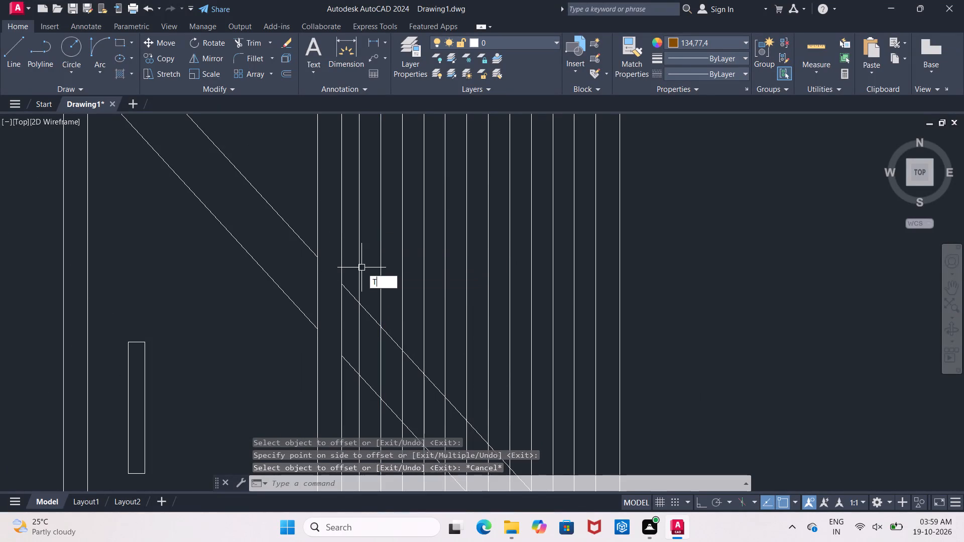
{"action": "key", "text": "space"}
{"action": "key", "text": "space"}
{"action": "scroll", "coordinate": [361, 267], "scroll_direction": "down", "scroll_amount": 3}
{"action": "scroll", "coordinate": [363, 324], "scroll_direction": "up", "scroll_amount": 2}
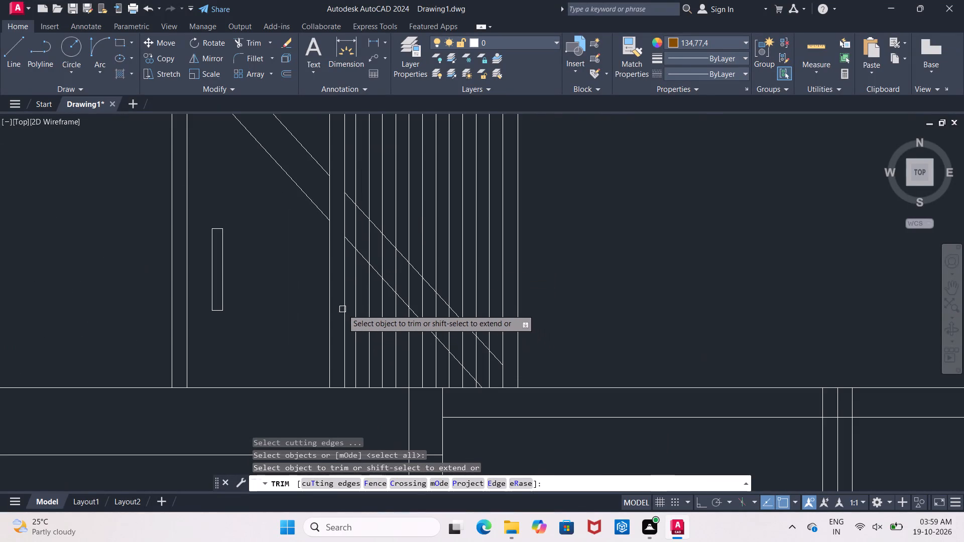
{"action": "left_click", "coordinate": [356, 312]}
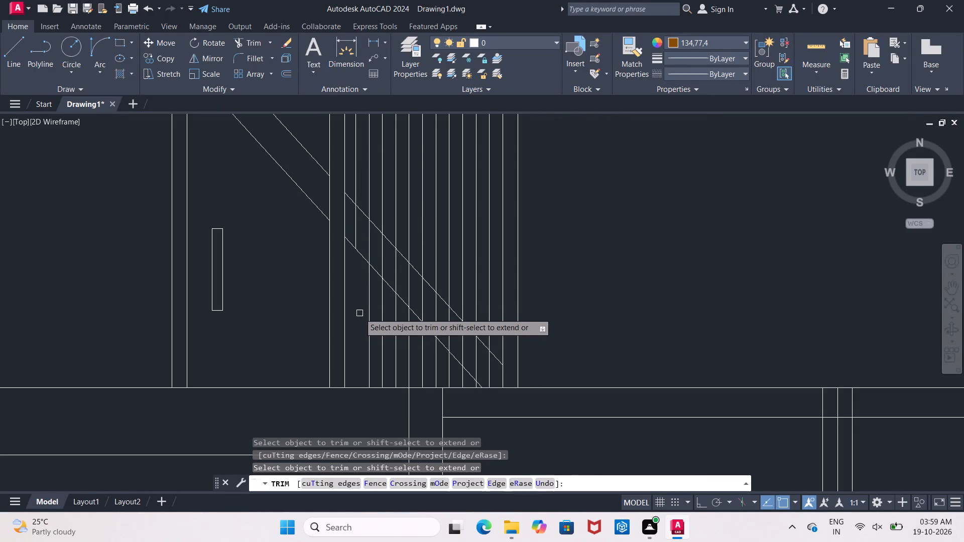
{"action": "left_click", "coordinate": [365, 317]}
{"action": "left_click", "coordinate": [371, 319]}
{"action": "left_click_drag", "start_coordinate": [366, 314], "coordinate": [371, 315]}
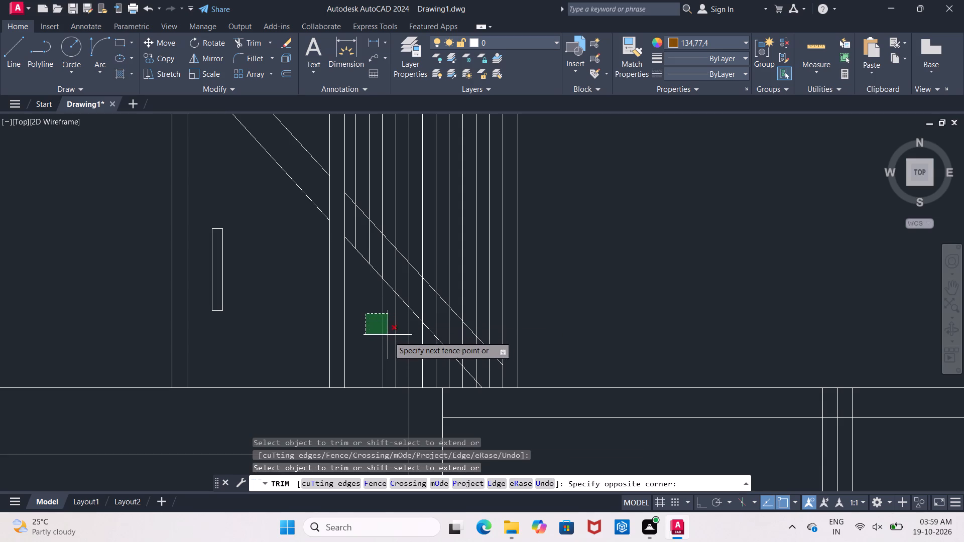
{"action": "left_click", "coordinate": [407, 353]}
{"action": "left_click", "coordinate": [407, 353]}
{"action": "left_click", "coordinate": [407, 354]}
{"action": "left_click", "coordinate": [421, 358]}
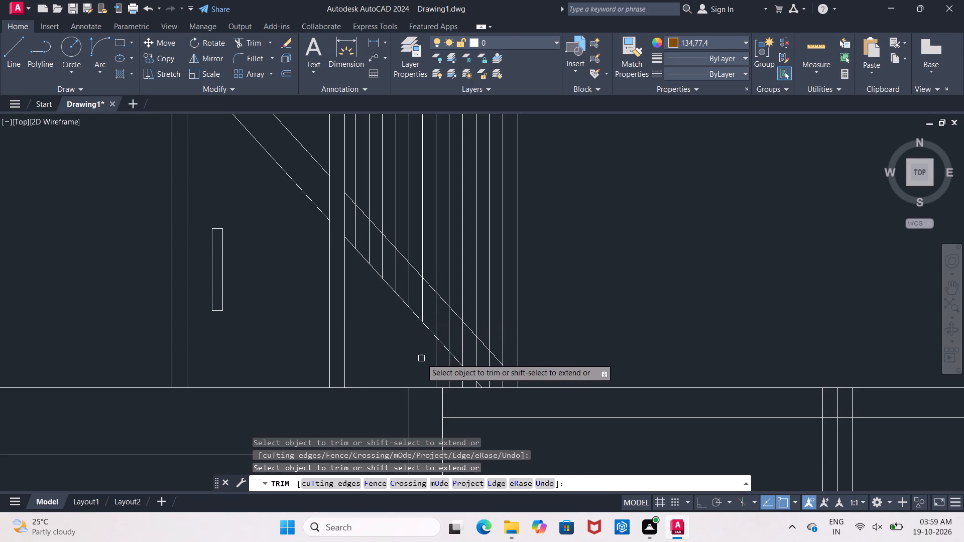
{"action": "left_click", "coordinate": [432, 363]}
{"action": "left_click", "coordinate": [444, 372]}
{"action": "left_click", "coordinate": [450, 373]}
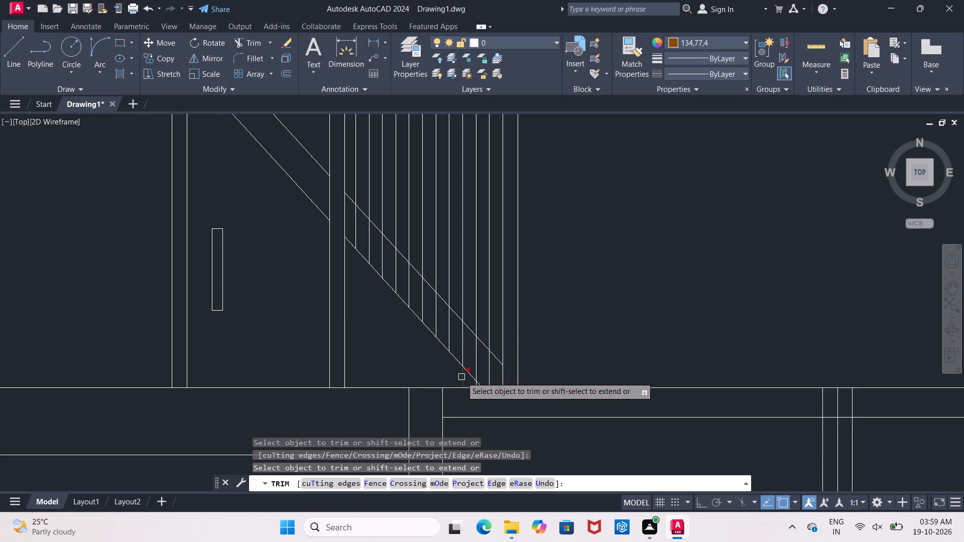
{"action": "middle_click_drag", "start_coordinate": [461, 376], "coordinate": [362, 333]}
{"action": "scroll", "coordinate": [365, 337], "scroll_direction": "up", "scroll_amount": 3}
{"action": "left_click", "coordinate": [355, 331]}
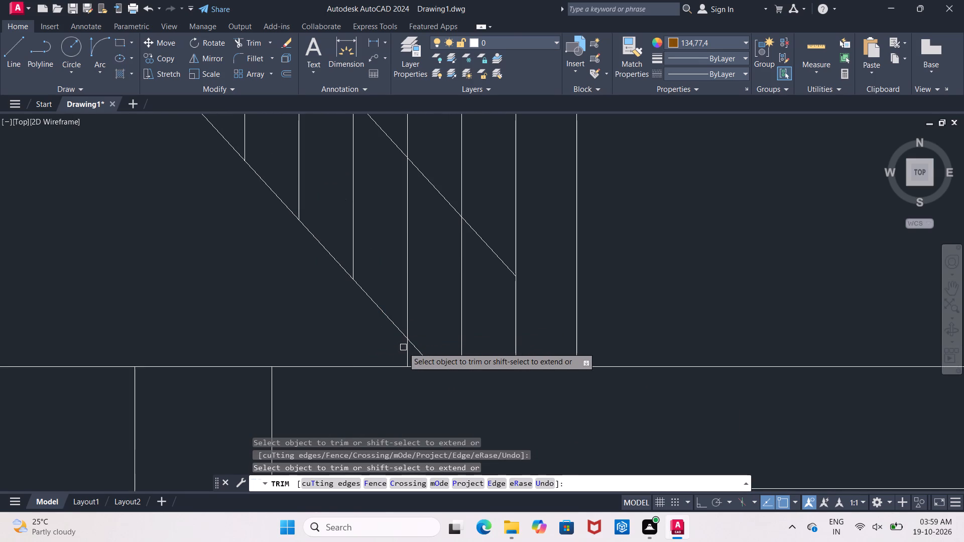
{"action": "left_click", "coordinate": [408, 354]}
Trim the remaining vertical line segments below the door's upper diagonal line, leaving the diagonal band clear.
{"action": "scroll", "coordinate": [459, 366], "scroll_direction": "down", "scroll_amount": 2}
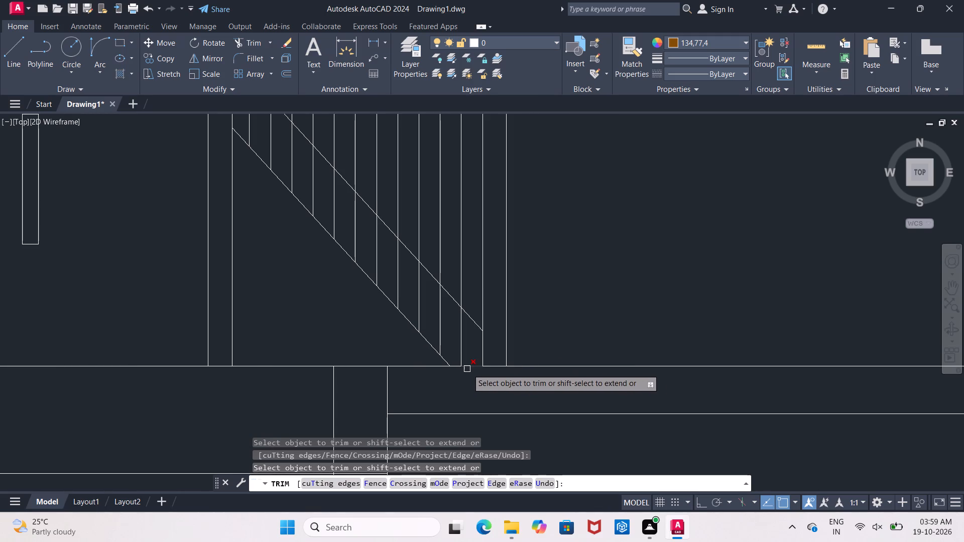
{"action": "left_click", "coordinate": [459, 343]}
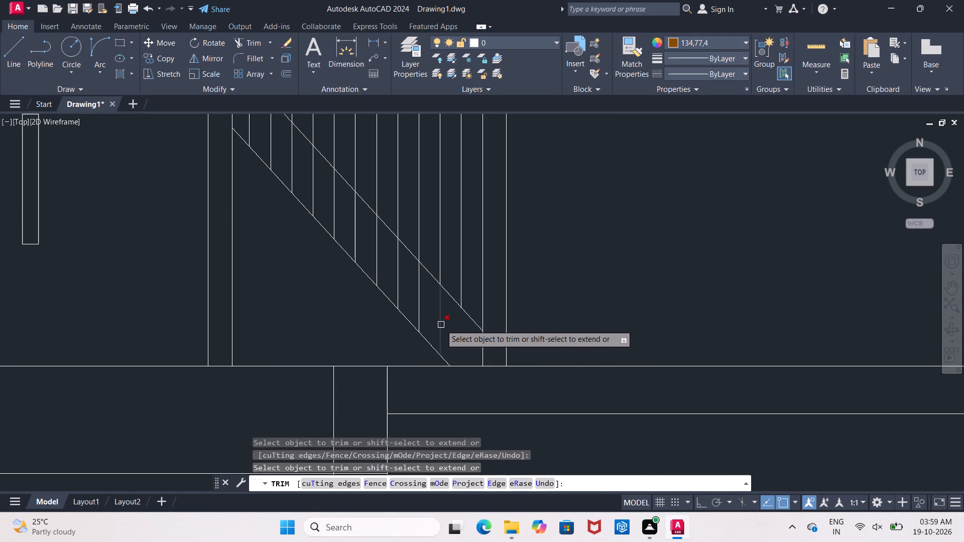
{"action": "left_click", "coordinate": [441, 325]}
{"action": "left_click", "coordinate": [417, 303]}
{"action": "left_click", "coordinate": [394, 278]}
{"action": "left_click", "coordinate": [375, 261]}
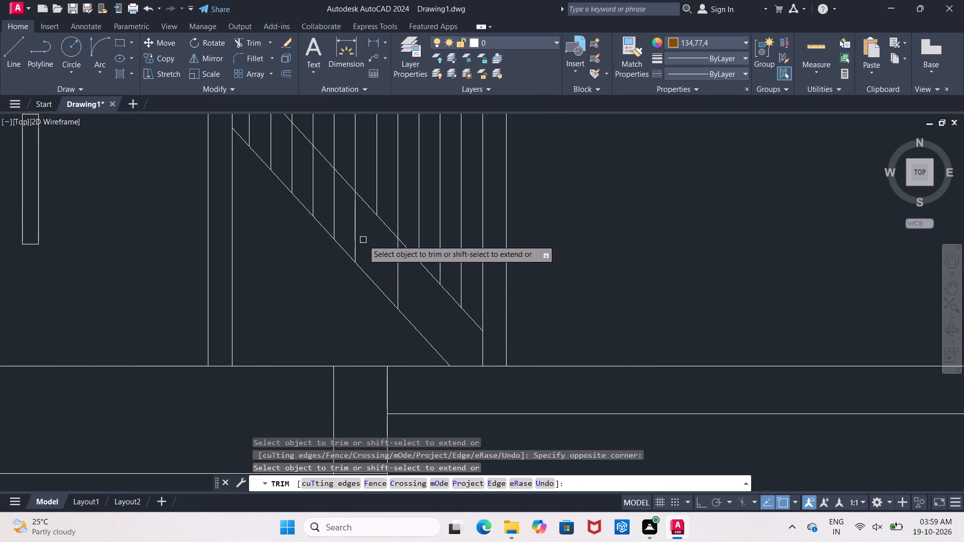
{"action": "left_click", "coordinate": [347, 230]}
{"action": "left_click", "coordinate": [373, 248]}
{"action": "left_click", "coordinate": [398, 268]}
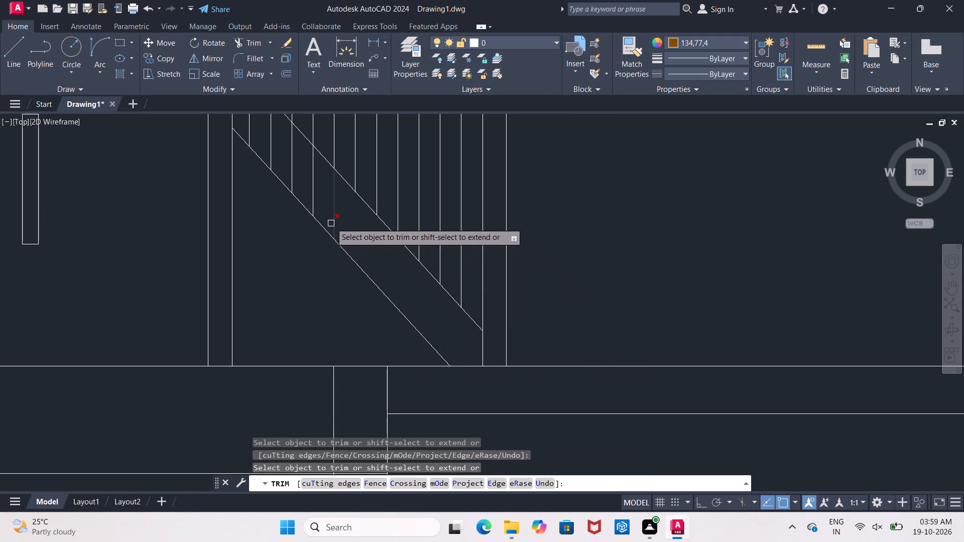
{"action": "left_click", "coordinate": [331, 222]}
{"action": "middle_click_drag", "start_coordinate": [333, 222], "coordinate": [387, 334]}
{"action": "left_click", "coordinate": [368, 293]}
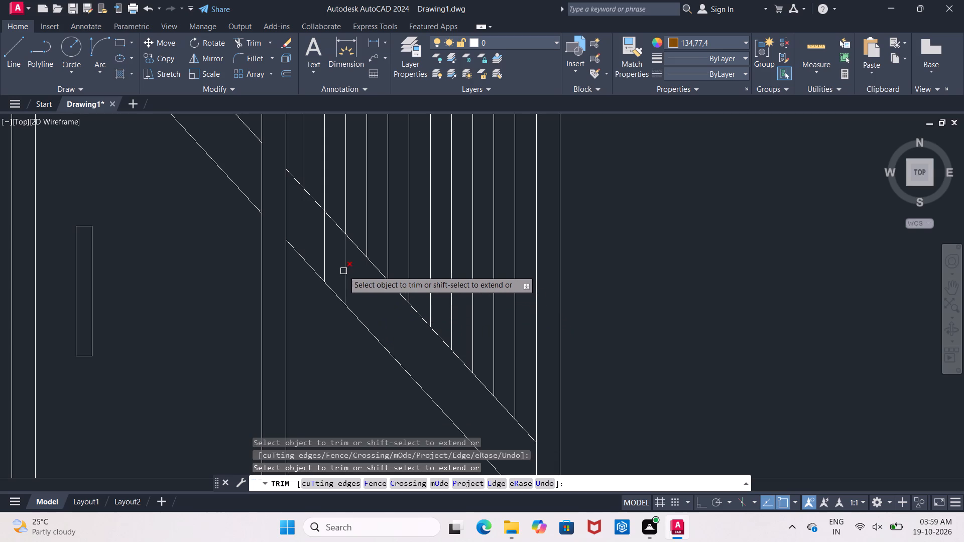
{"action": "left_click", "coordinate": [343, 270]}
{"action": "left_click", "coordinate": [328, 254]}
{"action": "left_click", "coordinate": [306, 236]}
{"action": "left_click", "coordinate": [301, 229]}
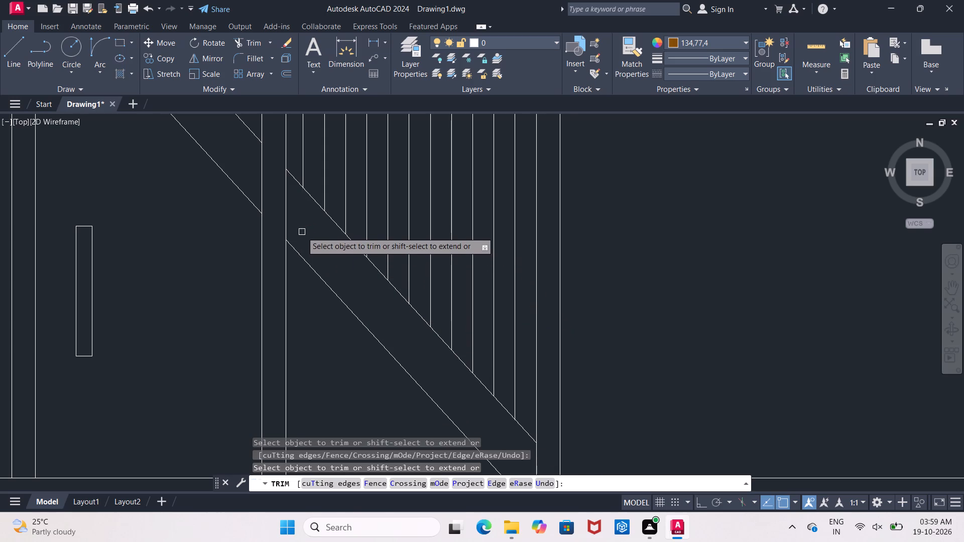
{"action": "middle_click_drag", "start_coordinate": [303, 243], "coordinate": [334, 304]}
{"action": "scroll", "coordinate": [336, 304], "scroll_direction": "down", "scroll_amount": 3}
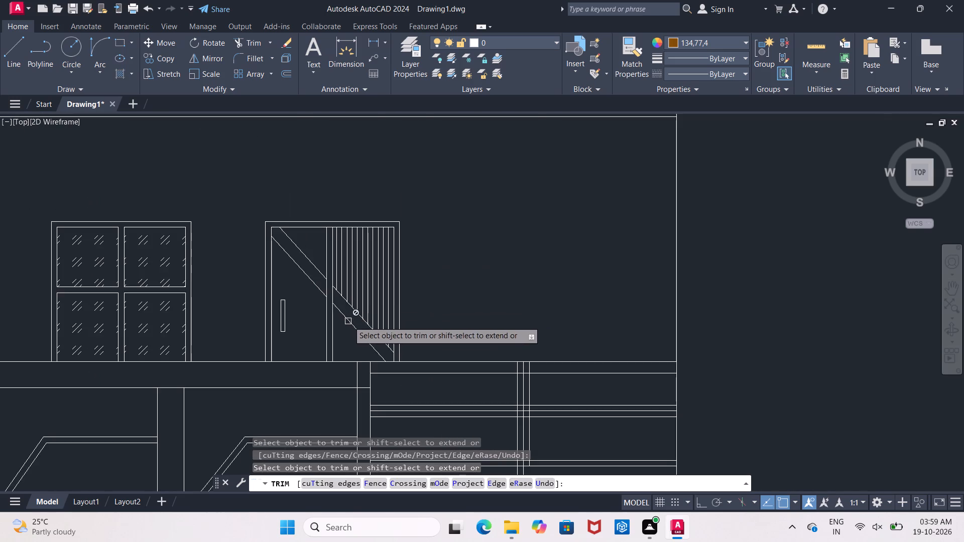
Delete the vertical centre line inside the mullion of the first-floor door in the elevation.
{"action": "scroll", "coordinate": [349, 323], "scroll_direction": "down", "scroll_amount": 2}
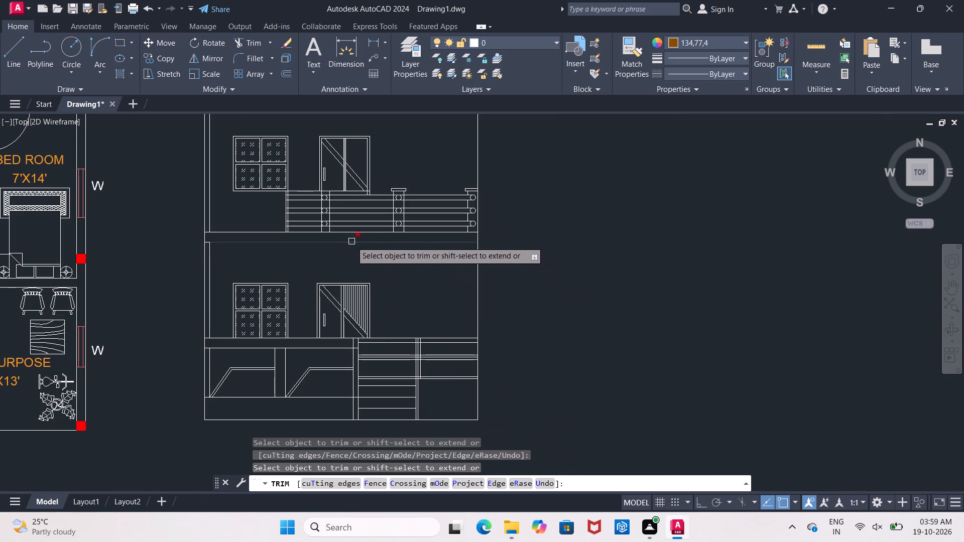
{"action": "scroll", "coordinate": [352, 153], "scroll_direction": "up", "scroll_amount": 2}
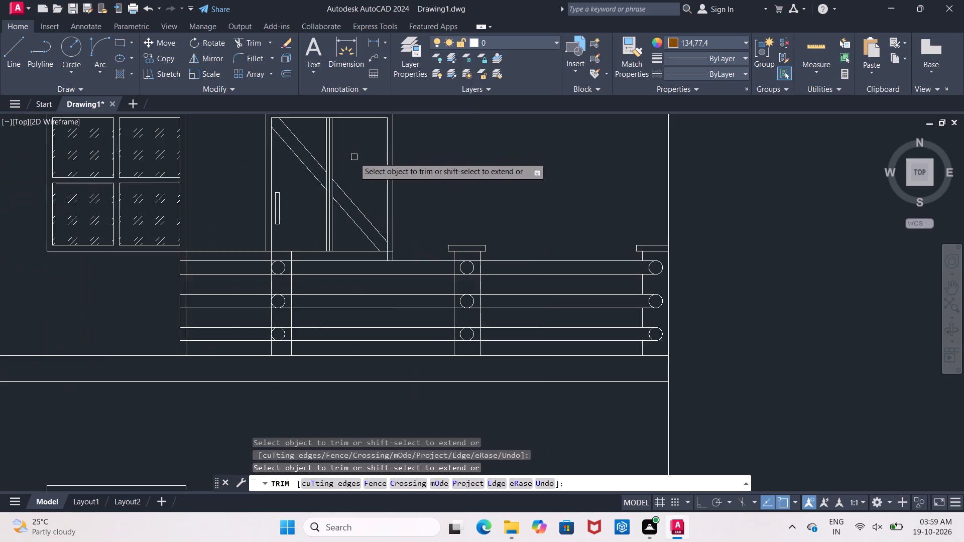
{"action": "scroll", "coordinate": [354, 157], "scroll_direction": "up", "scroll_amount": 2}
{"action": "left_click", "coordinate": [288, 223]}
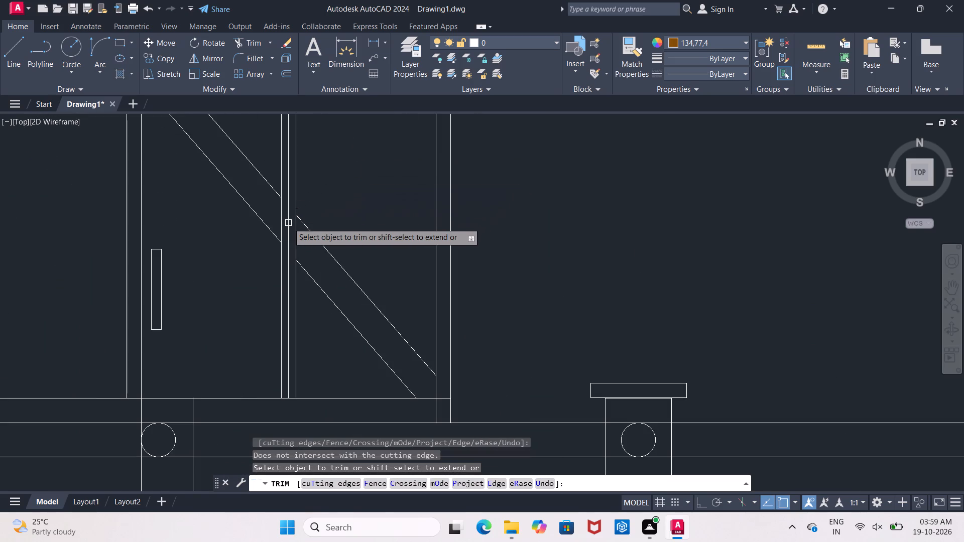
{"action": "key", "text": "Escape"}
{"action": "left_click", "coordinate": [288, 223]}
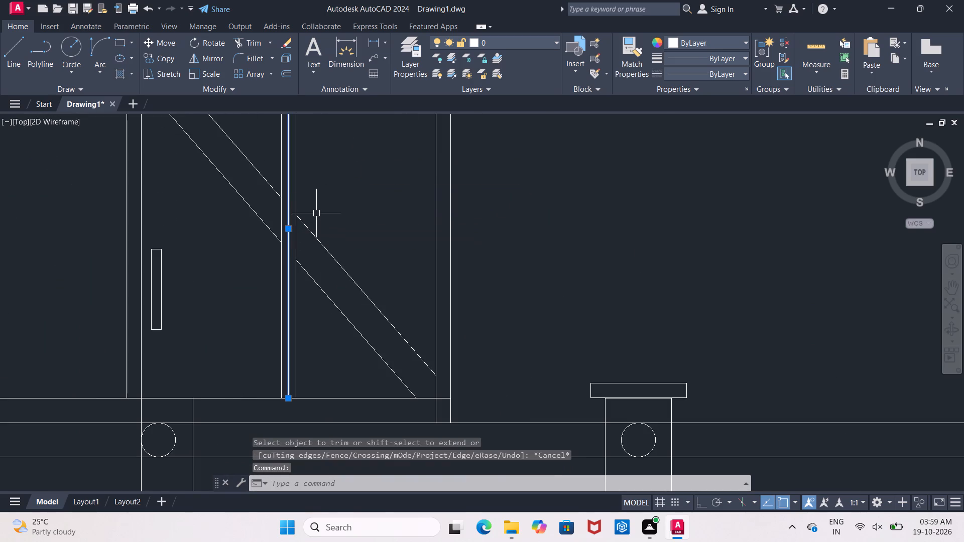
{"action": "key", "text": "Delete"}
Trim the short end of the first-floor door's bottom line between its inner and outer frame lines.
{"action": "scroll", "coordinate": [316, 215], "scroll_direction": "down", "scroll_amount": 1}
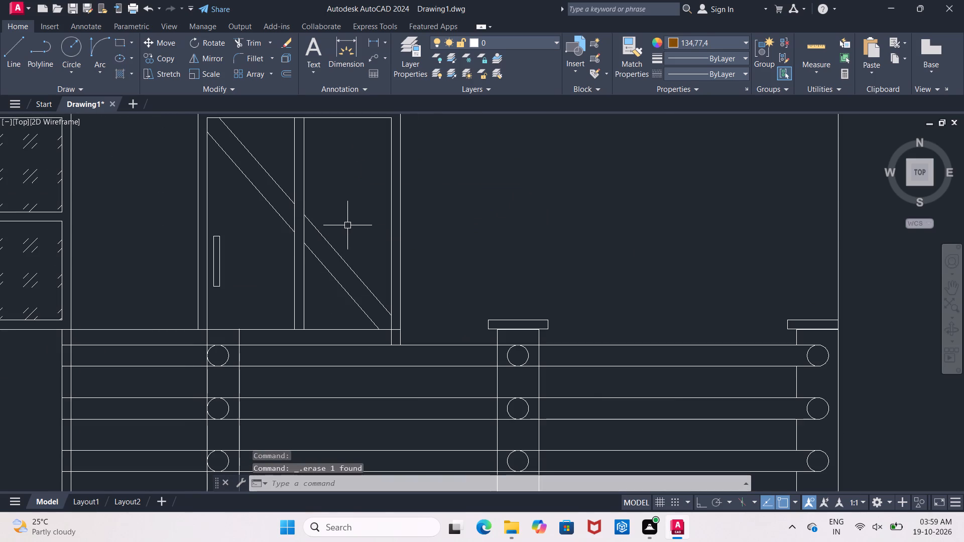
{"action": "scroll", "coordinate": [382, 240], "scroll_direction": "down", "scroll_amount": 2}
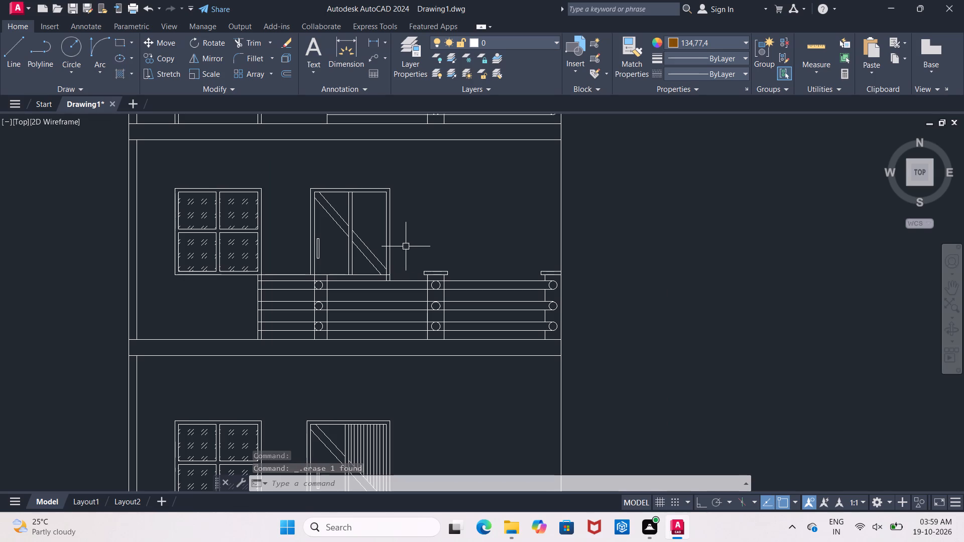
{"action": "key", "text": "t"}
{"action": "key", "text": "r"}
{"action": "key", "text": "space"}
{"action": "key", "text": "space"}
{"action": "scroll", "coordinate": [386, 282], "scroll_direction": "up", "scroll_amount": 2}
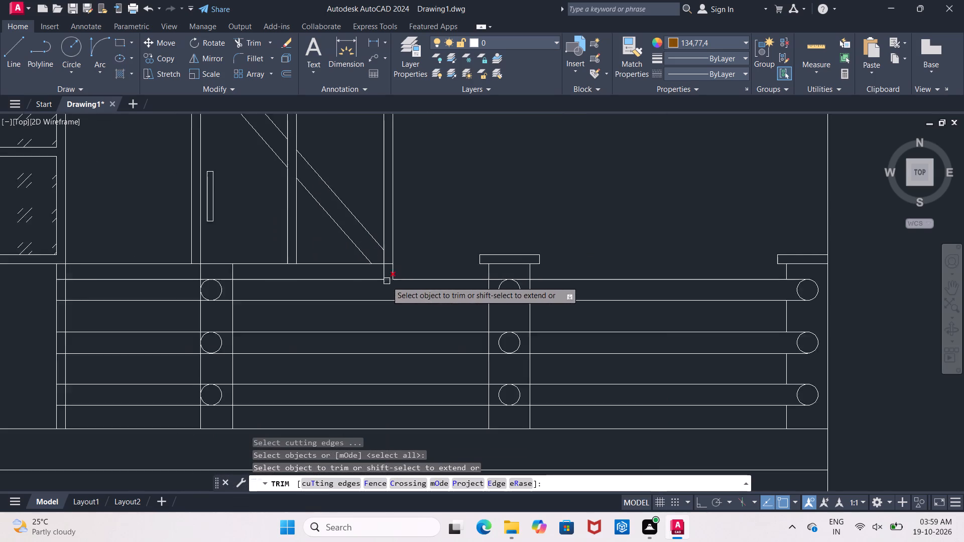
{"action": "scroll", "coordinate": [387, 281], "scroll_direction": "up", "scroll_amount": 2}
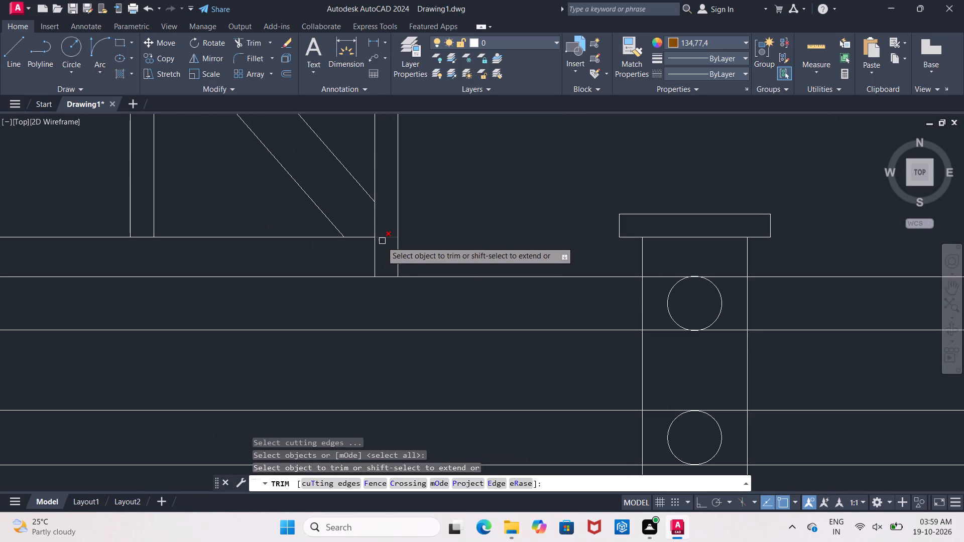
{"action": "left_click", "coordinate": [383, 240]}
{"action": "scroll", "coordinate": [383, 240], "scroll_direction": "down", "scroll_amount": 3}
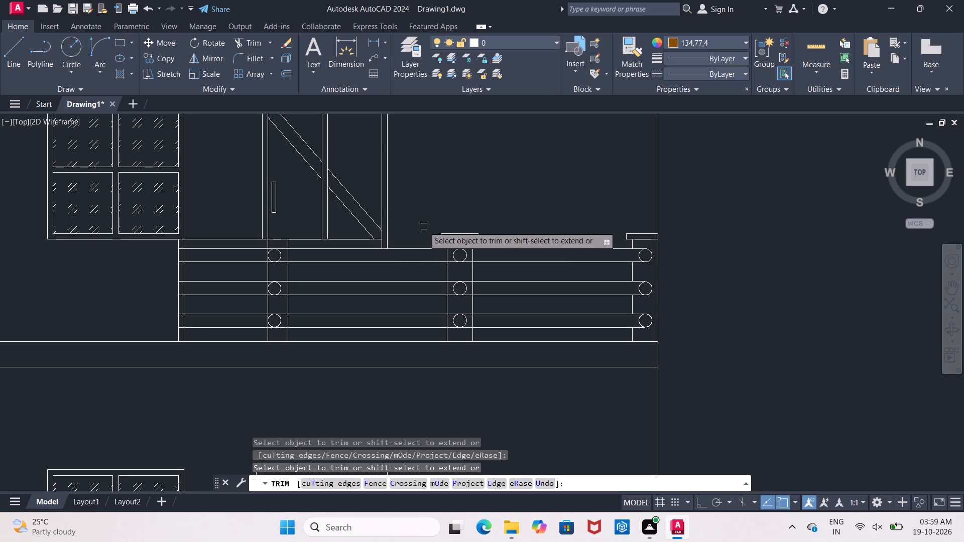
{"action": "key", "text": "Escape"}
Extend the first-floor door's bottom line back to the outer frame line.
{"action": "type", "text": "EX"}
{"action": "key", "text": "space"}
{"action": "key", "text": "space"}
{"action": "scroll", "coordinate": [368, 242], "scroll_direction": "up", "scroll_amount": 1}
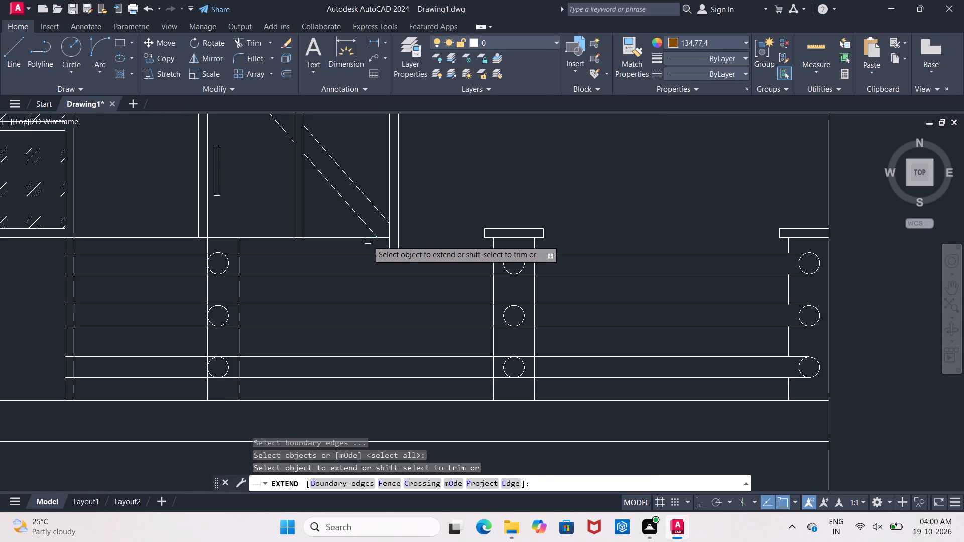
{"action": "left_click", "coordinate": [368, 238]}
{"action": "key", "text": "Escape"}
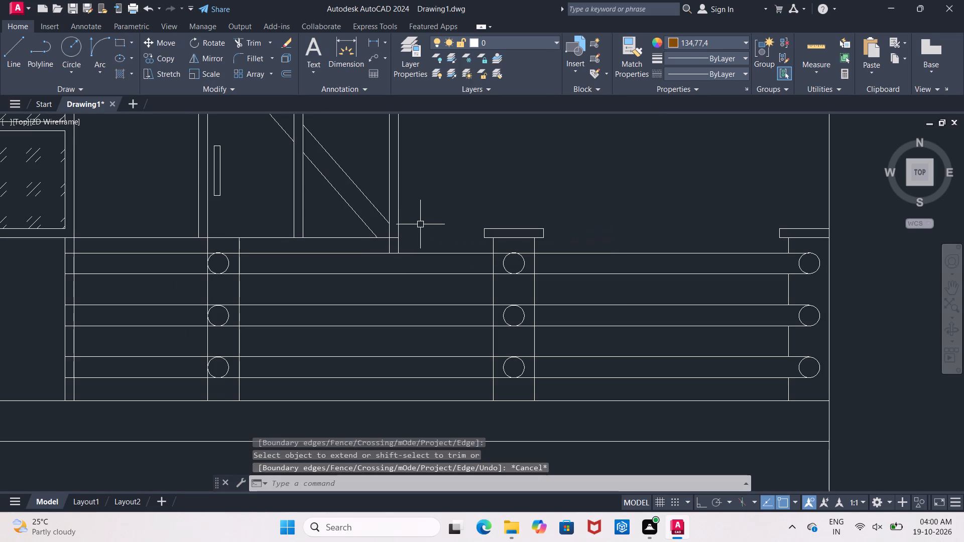
Trim the door's inner frame line where it runs below the bottom line toward the balcony railing.
{"action": "type", "text": "TR"}
{"action": "key", "text": "space"}
{"action": "key", "text": "space"}
{"action": "scroll", "coordinate": [389, 247], "scroll_direction": "up", "scroll_amount": 1}
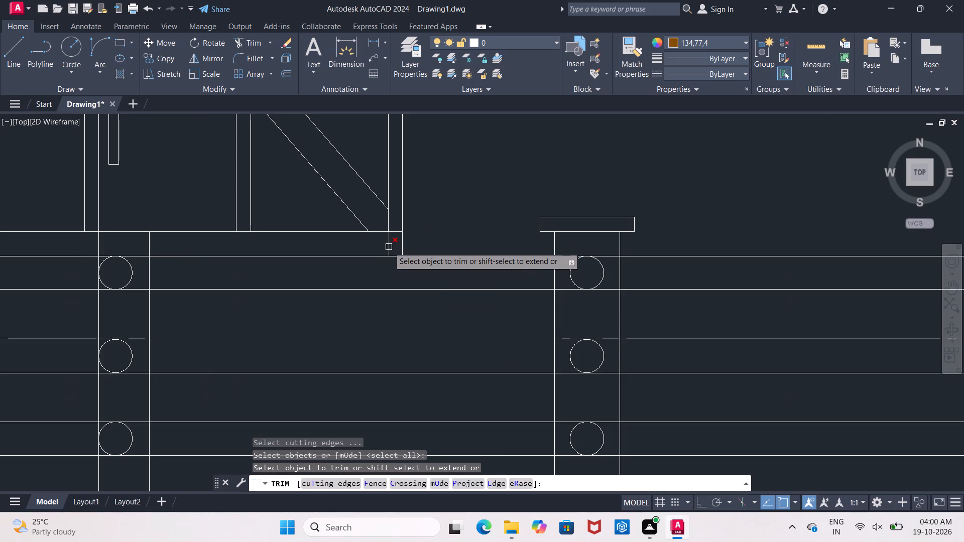
{"action": "left_click", "coordinate": [389, 247]}
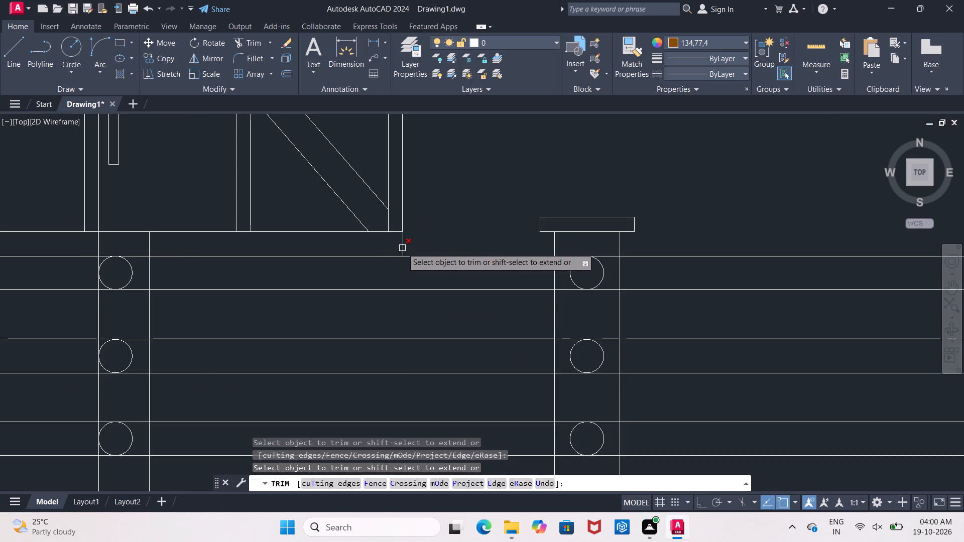
{"action": "scroll", "coordinate": [441, 228], "scroll_direction": "down", "scroll_amount": 1}
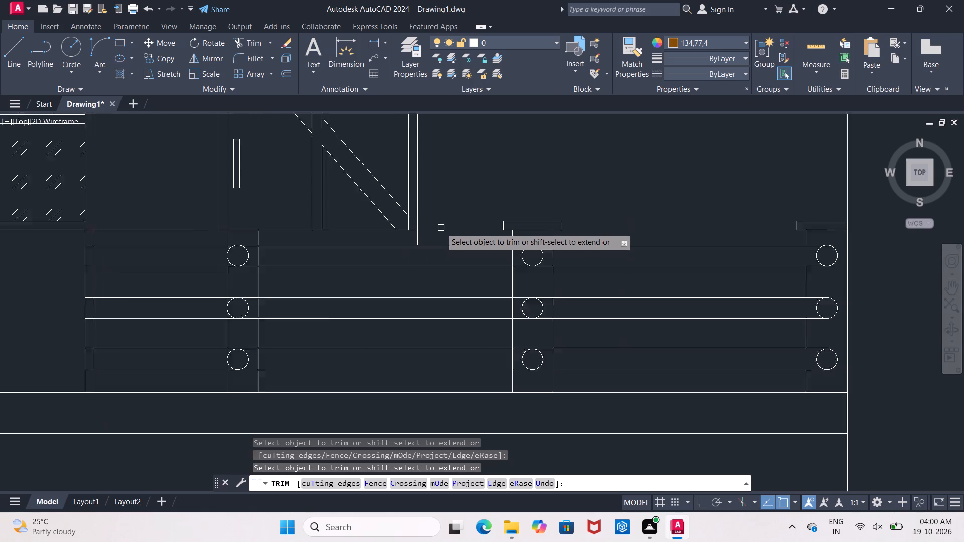
{"action": "scroll", "coordinate": [441, 228], "scroll_direction": "down", "scroll_amount": 1}
{"action": "key", "text": "Escape"}
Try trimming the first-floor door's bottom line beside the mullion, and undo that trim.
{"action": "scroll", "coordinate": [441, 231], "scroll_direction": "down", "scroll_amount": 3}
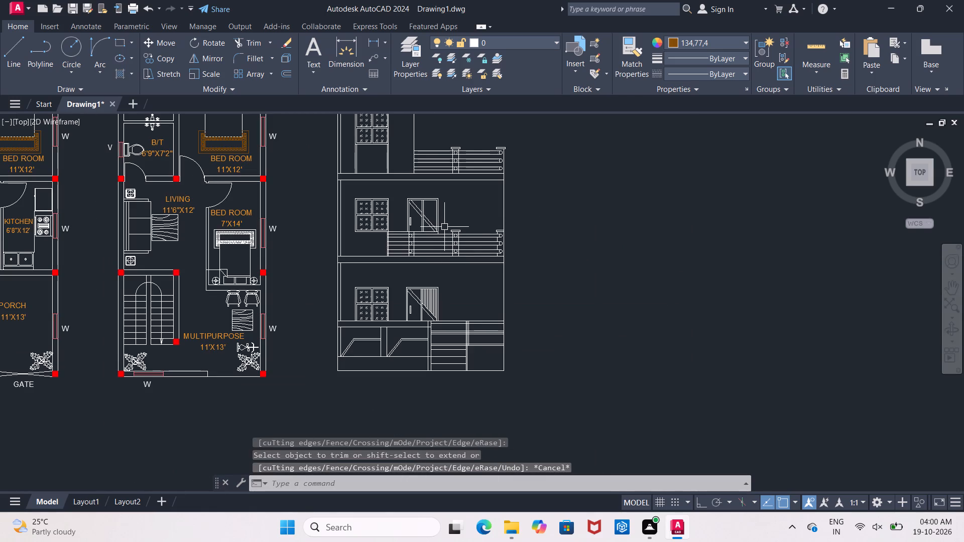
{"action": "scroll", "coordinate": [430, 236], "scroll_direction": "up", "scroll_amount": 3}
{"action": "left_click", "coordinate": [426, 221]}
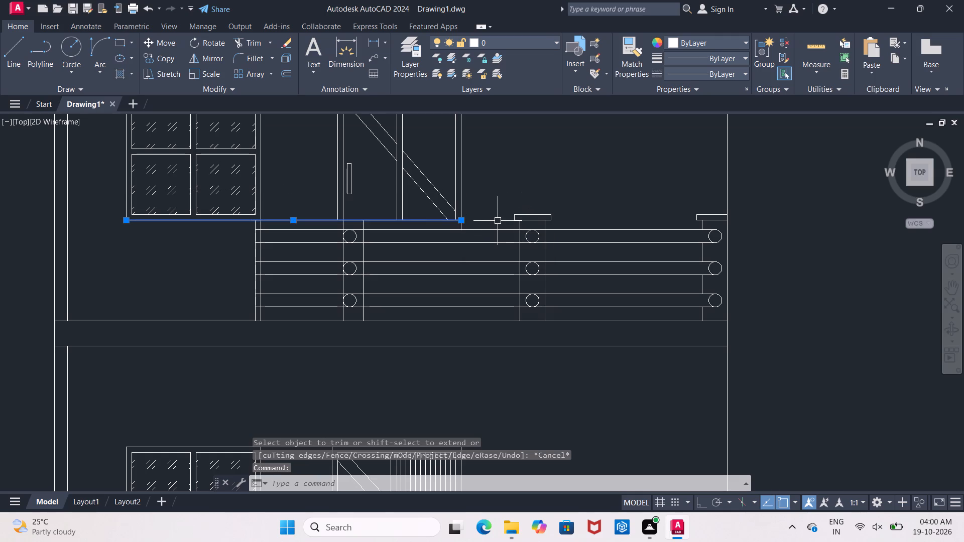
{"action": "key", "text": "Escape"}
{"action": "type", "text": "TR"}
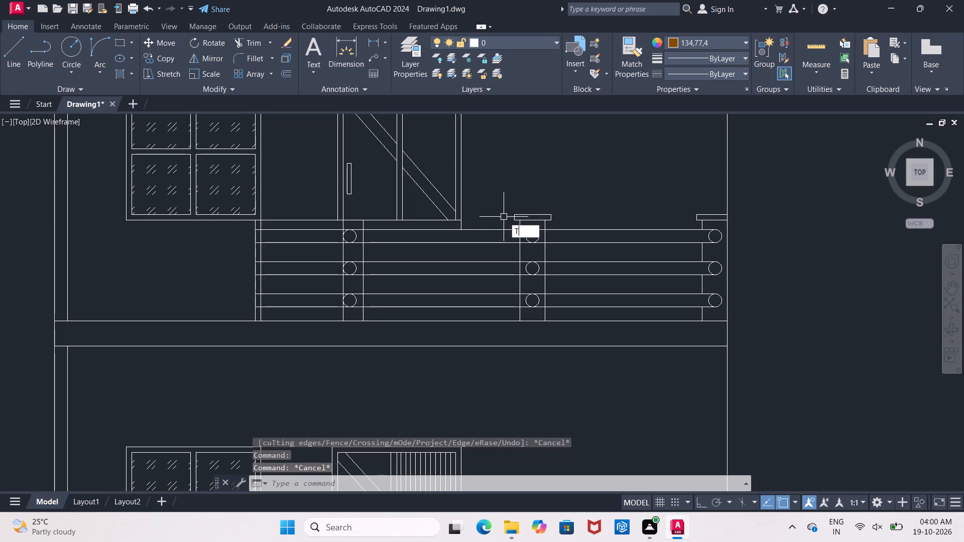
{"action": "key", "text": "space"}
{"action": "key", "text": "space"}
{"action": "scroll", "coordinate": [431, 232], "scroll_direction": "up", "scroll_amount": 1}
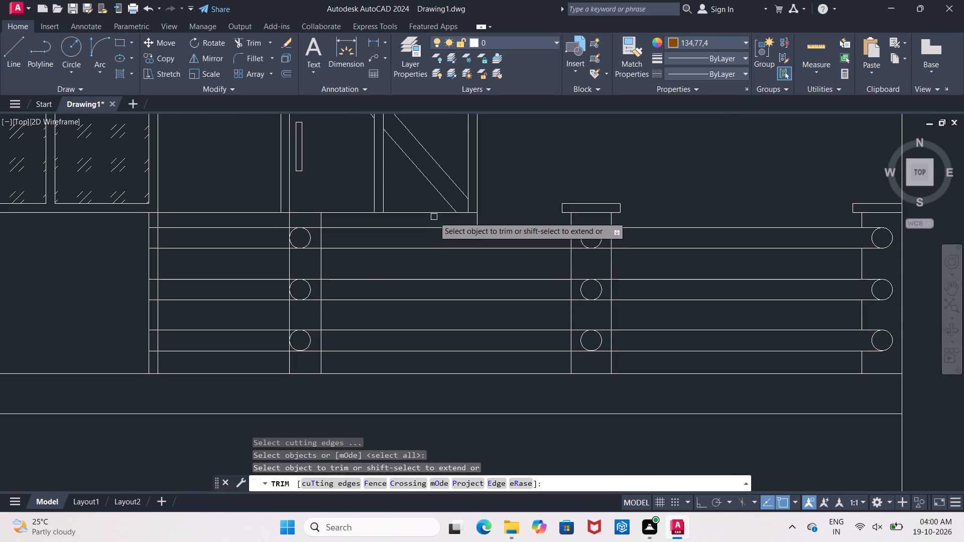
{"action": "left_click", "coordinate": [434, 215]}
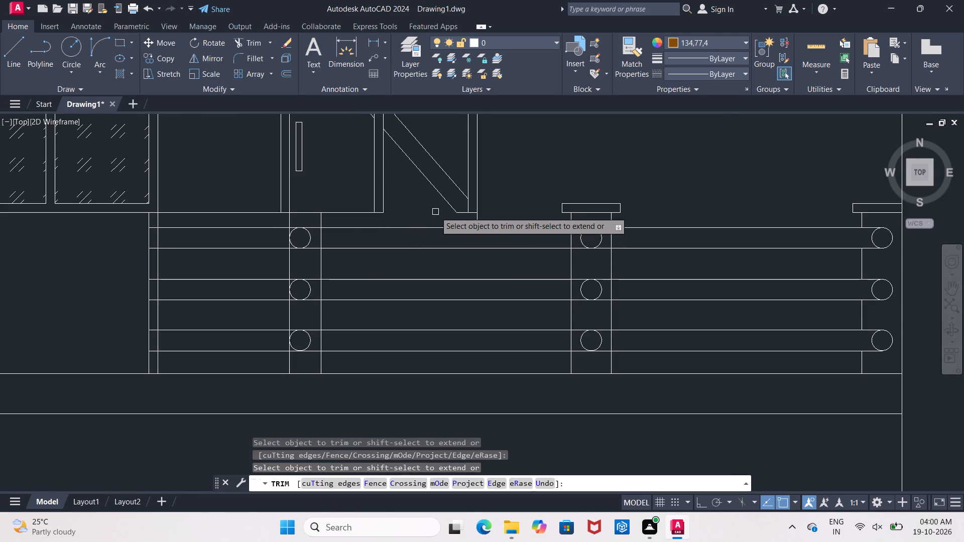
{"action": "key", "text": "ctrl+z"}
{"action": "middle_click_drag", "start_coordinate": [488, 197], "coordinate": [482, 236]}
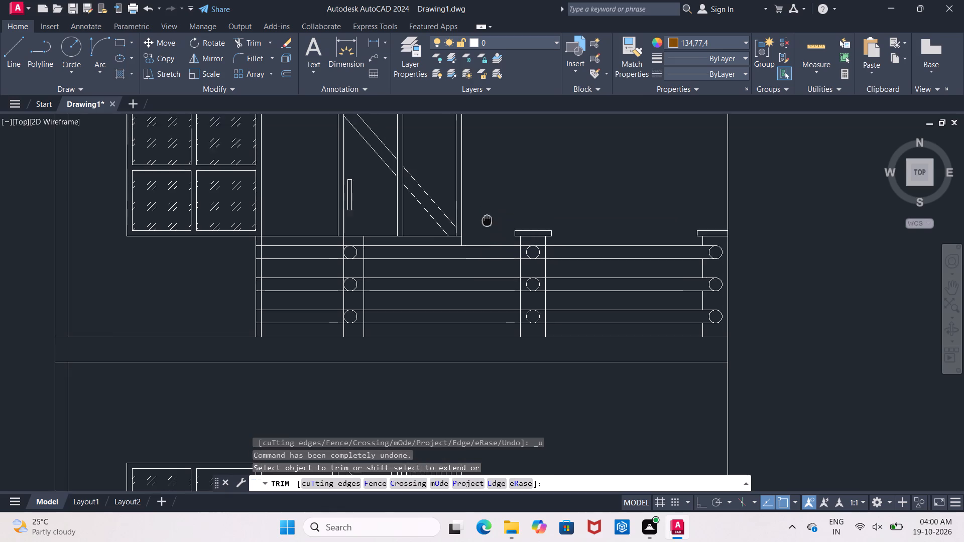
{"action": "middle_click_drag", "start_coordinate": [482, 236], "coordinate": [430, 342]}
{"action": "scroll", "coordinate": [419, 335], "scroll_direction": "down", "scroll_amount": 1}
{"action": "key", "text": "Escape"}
Offset the first-floor door's inner frame line, on the side away from the handle, successively by 2" toward the mullion for four vertical lines.
{"action": "scroll", "coordinate": [420, 328], "scroll_direction": "down", "scroll_amount": 2}
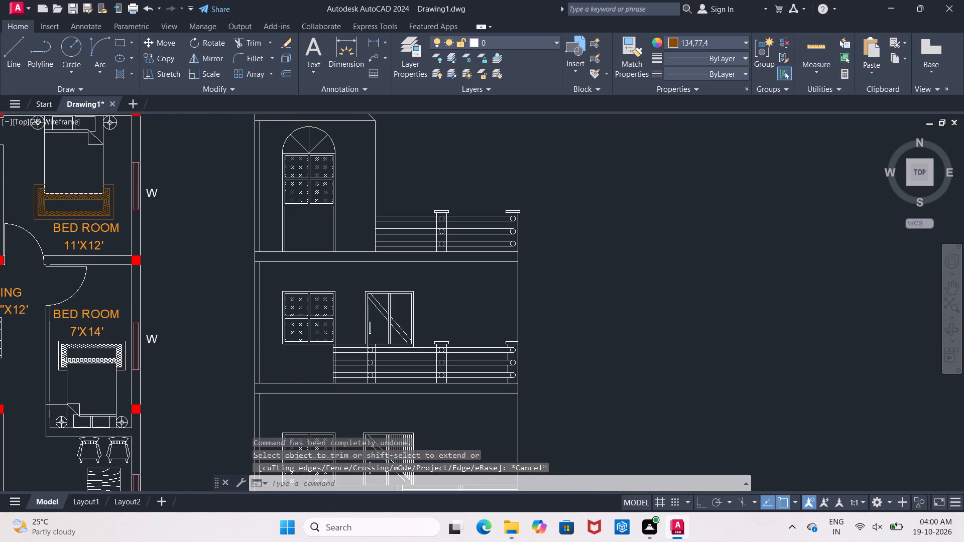
{"action": "scroll", "coordinate": [419, 328], "scroll_direction": "up", "scroll_amount": 3}
{"action": "key", "text": "o"}
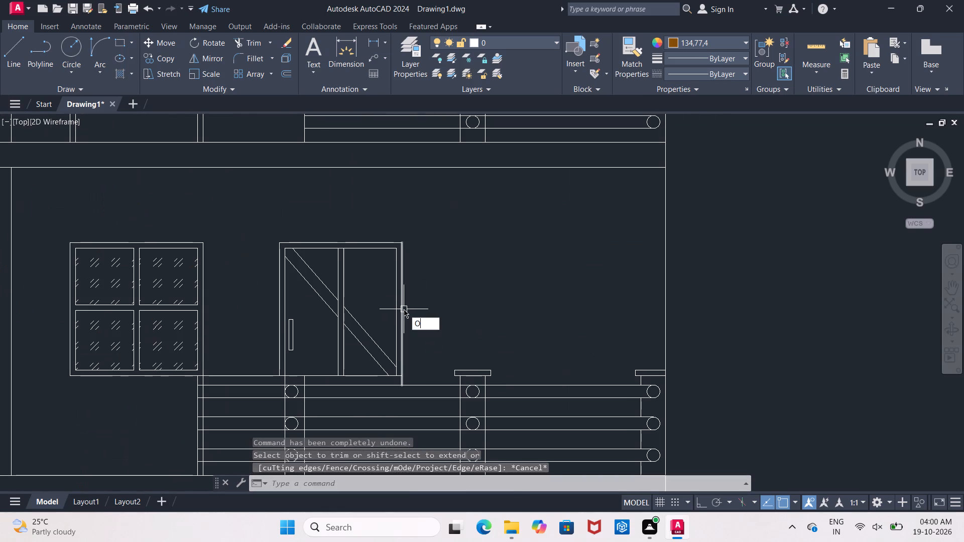
{"action": "key", "text": "Return"}
{"action": "key", "text": "2"}
{"action": "key", "text": "shift+quotedbl"}
{"action": "key", "text": "Return"}
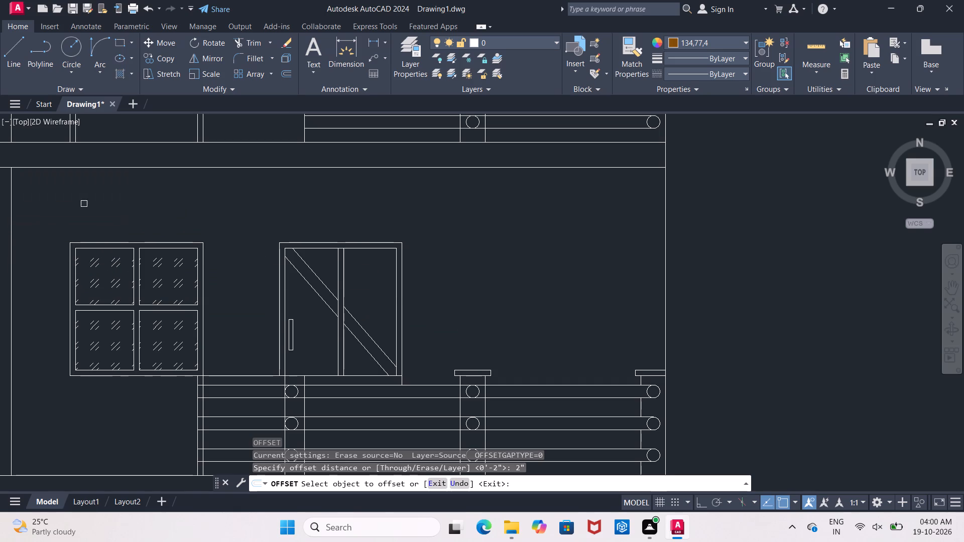
{"action": "left_click", "coordinate": [394, 296]}
{"action": "left_click", "coordinate": [355, 299]}
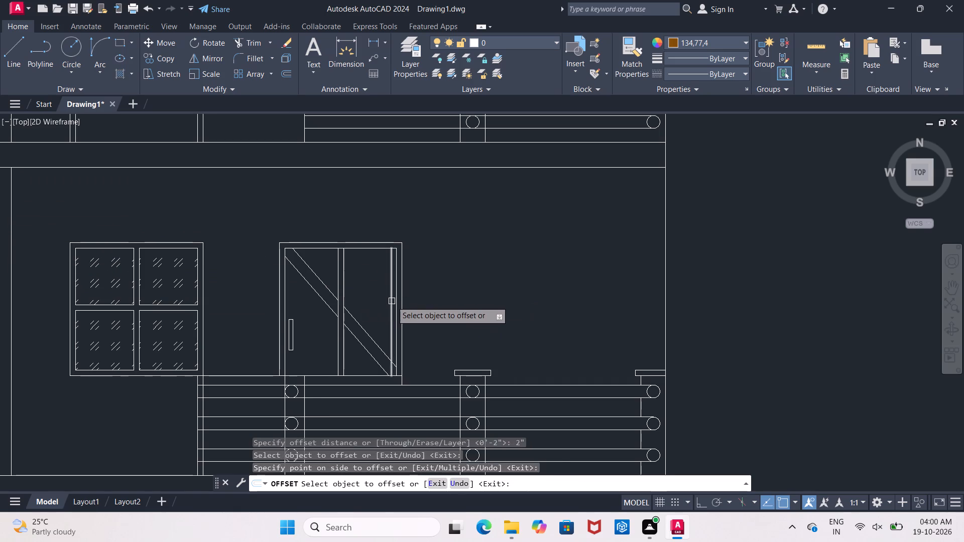
{"action": "scroll", "coordinate": [392, 301], "scroll_direction": "up", "scroll_amount": 2}
{"action": "left_click", "coordinate": [385, 302]}
{"action": "left_click", "coordinate": [359, 300]}
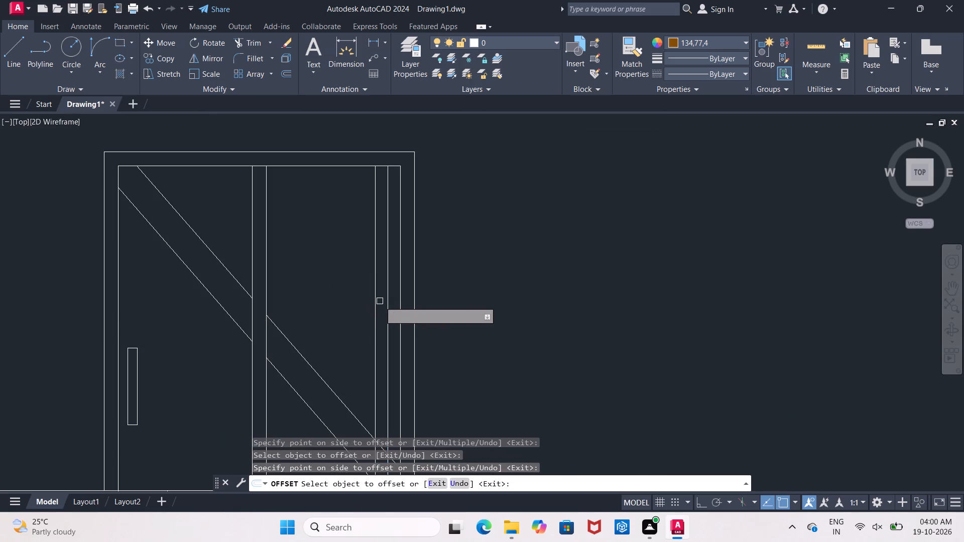
{"action": "left_click", "coordinate": [375, 301]}
{"action": "left_click", "coordinate": [291, 297]}
{"action": "left_click", "coordinate": [365, 298]}
{"action": "left_click_drag", "start_coordinate": [292, 298], "coordinate": [300, 298]}
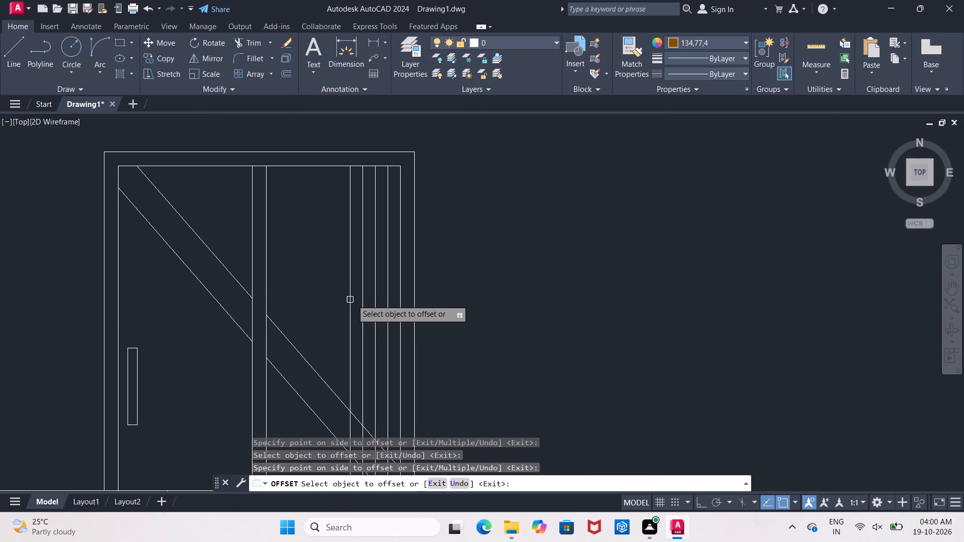
Continue the 2" offsets with six more vertical lines until the first-floor door's panel is filled up to its mullion.
{"action": "left_click", "coordinate": [348, 299]}
{"action": "left_click", "coordinate": [291, 287]}
{"action": "left_click", "coordinate": [333, 290]}
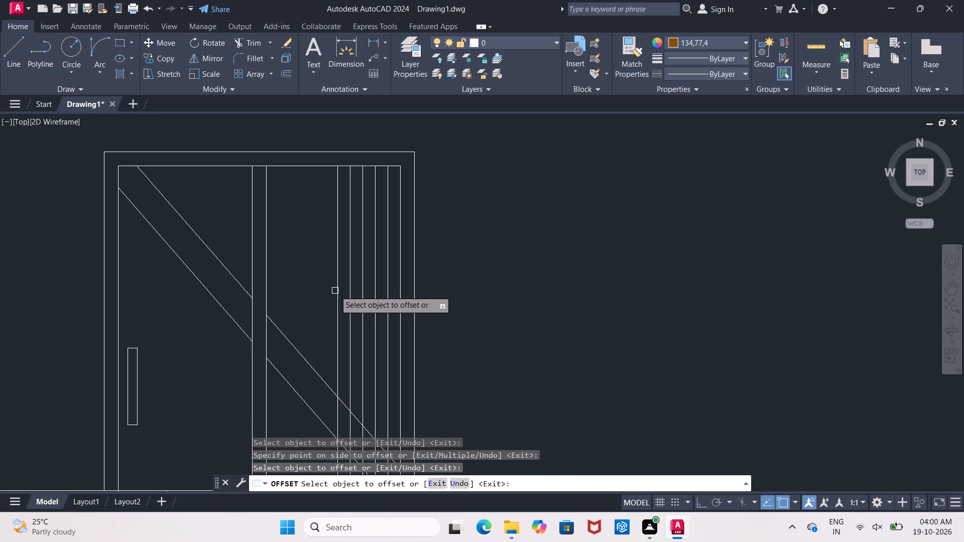
{"action": "left_click", "coordinate": [335, 291]}
{"action": "left_click_drag", "start_coordinate": [295, 291], "coordinate": [301, 291]}
{"action": "left_click", "coordinate": [323, 294]}
{"action": "left_click", "coordinate": [301, 290]}
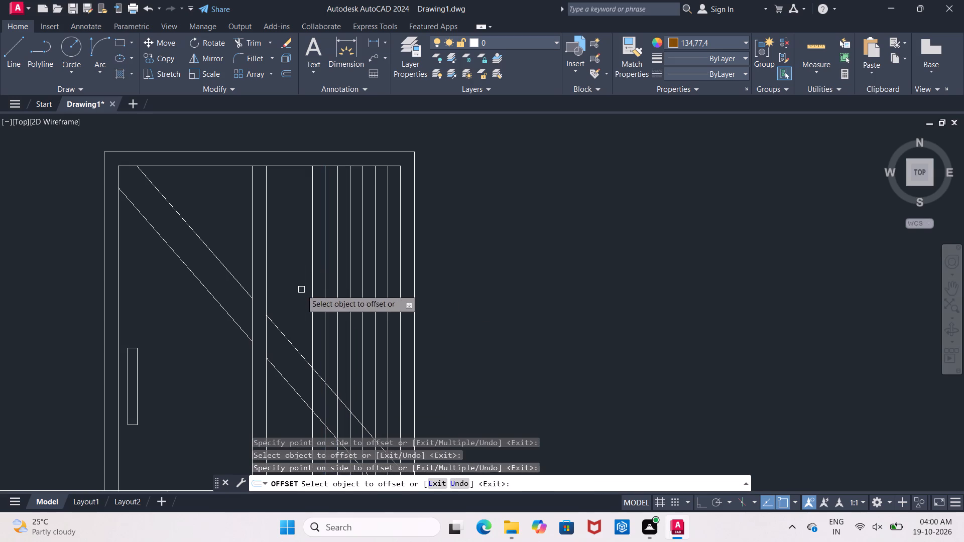
{"action": "left_click", "coordinate": [311, 289]}
{"action": "left_click", "coordinate": [286, 284]}
{"action": "left_click", "coordinate": [297, 286]}
{"action": "left_click", "coordinate": [270, 287]}
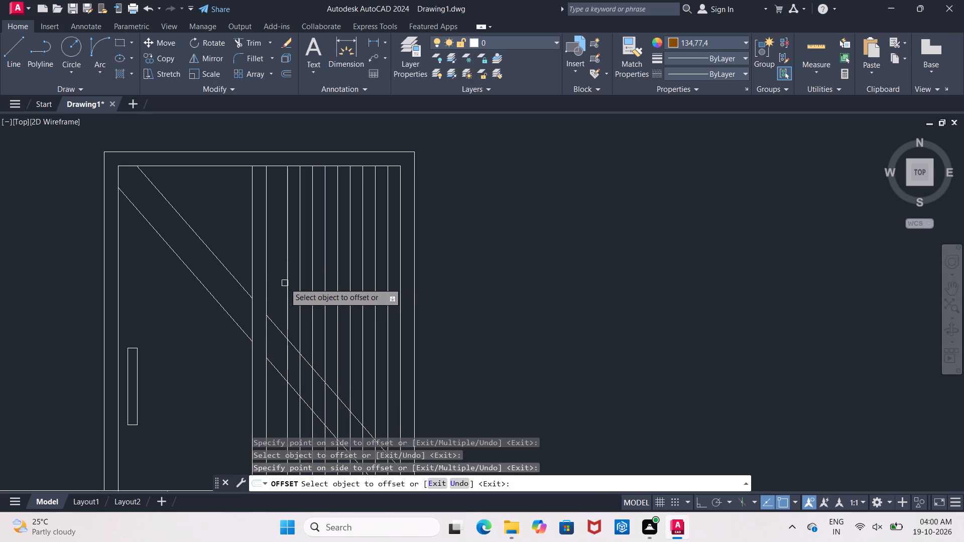
{"action": "left_click", "coordinate": [285, 283]}
{"action": "left_click", "coordinate": [279, 282]}
{"action": "key", "text": "Escape"}
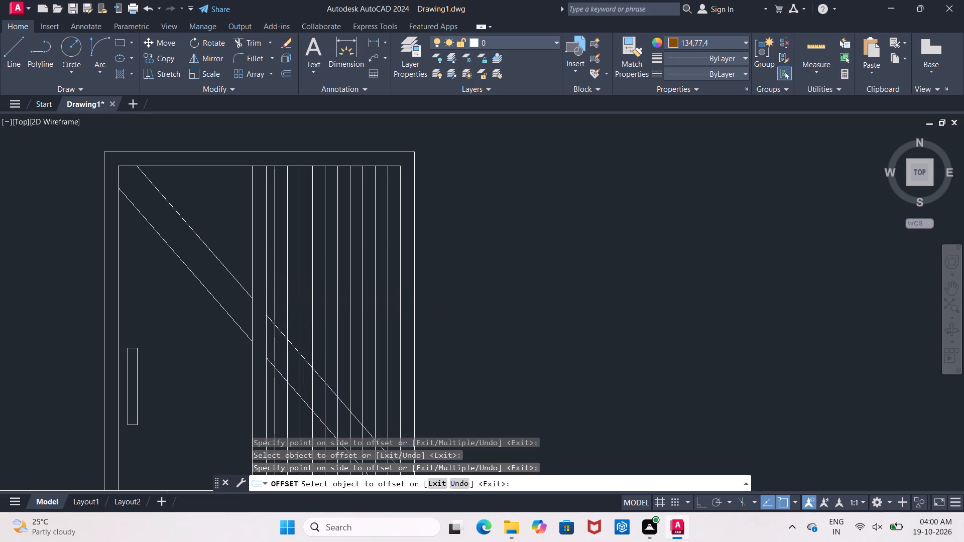
Trim the four vertical lines nearest the mullion where they cross the first-floor door's diagonal brace.
{"action": "type", "text": "TR"}
{"action": "key", "text": "space"}
{"action": "key", "text": "space"}
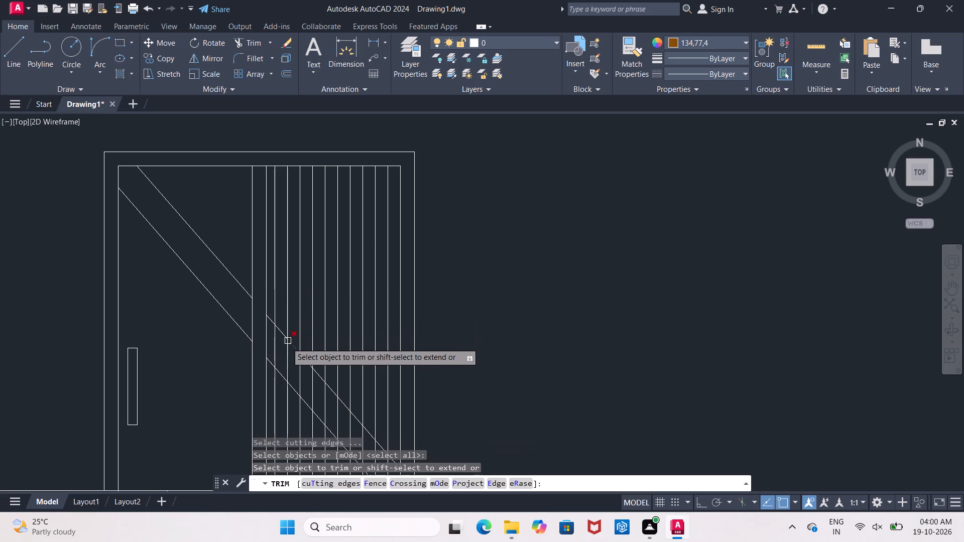
{"action": "left_click", "coordinate": [272, 354]}
{"action": "left_click", "coordinate": [285, 357]}
{"action": "left_click_drag", "start_coordinate": [300, 373], "coordinate": [303, 377]}
{"action": "middle_click_drag", "start_coordinate": [305, 390], "coordinate": [240, 259]}
{"action": "scroll", "coordinate": [305, 390], "scroll_direction": "up", "scroll_amount": 1}
{"action": "left_click", "coordinate": [250, 263]}
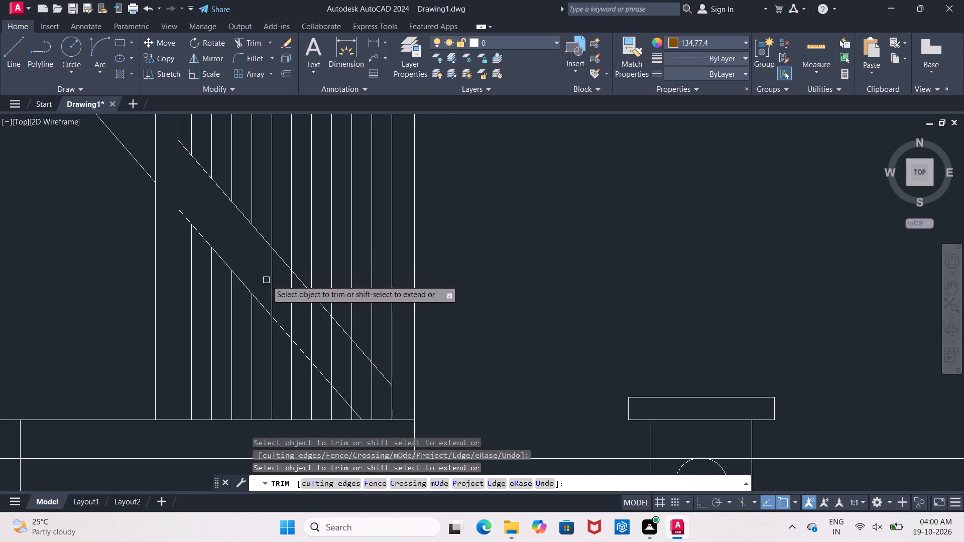
Trim the remaining six vertical lines between the two brace lines, leaving the first-floor door's diagonal band clear.
{"action": "left_click", "coordinate": [266, 280]}
{"action": "left_click", "coordinate": [278, 293]}
{"action": "left_click_drag", "start_coordinate": [288, 302], "coordinate": [292, 308]}
{"action": "left_click", "coordinate": [297, 314]}
{"action": "left_click", "coordinate": [308, 326]}
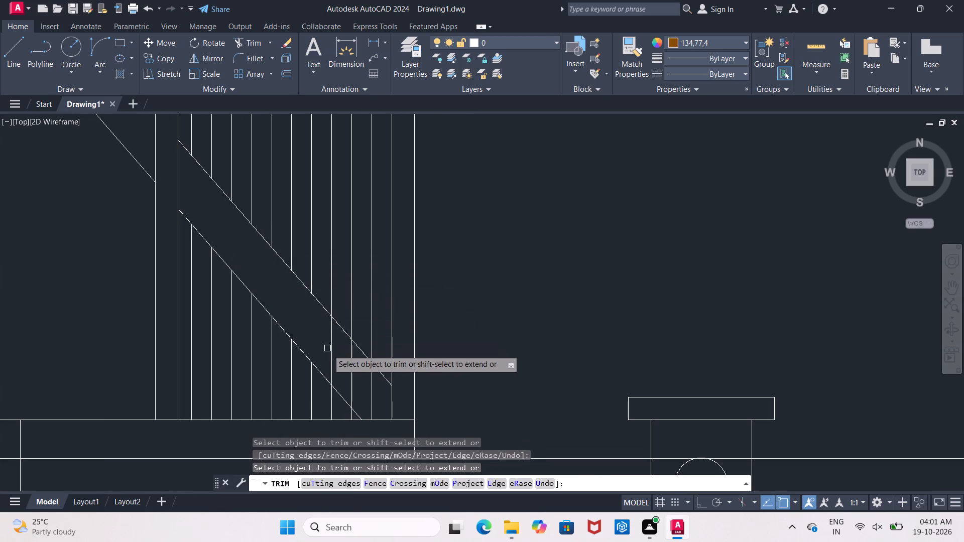
{"action": "left_click", "coordinate": [331, 355]}
{"action": "left_click", "coordinate": [351, 376]}
{"action": "left_click", "coordinate": [371, 397]}
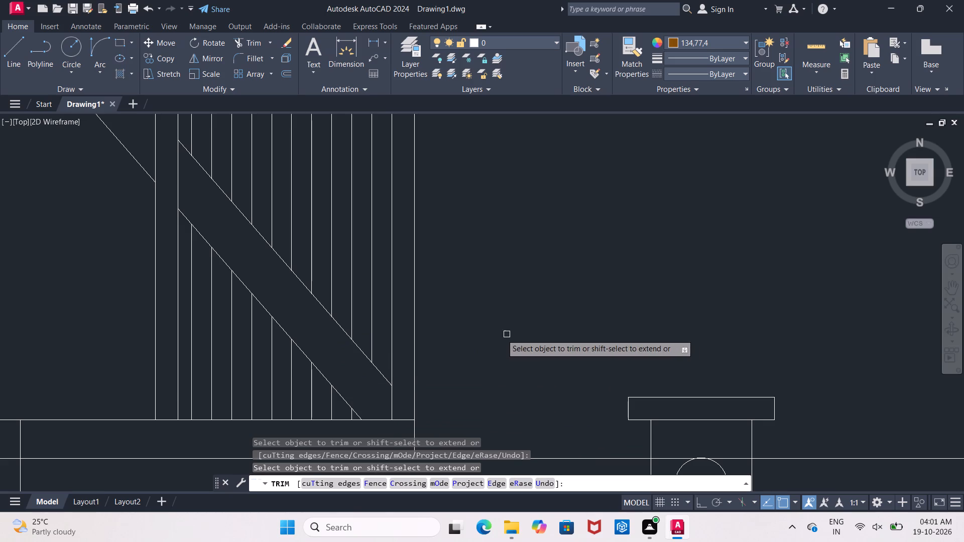
Erase the nine vertical line segments below the diagonal brace in the first-floor door's slatted panel on the front elevation.
{"action": "left_click", "coordinate": [192, 330]}
{"action": "left_click", "coordinate": [194, 336]}
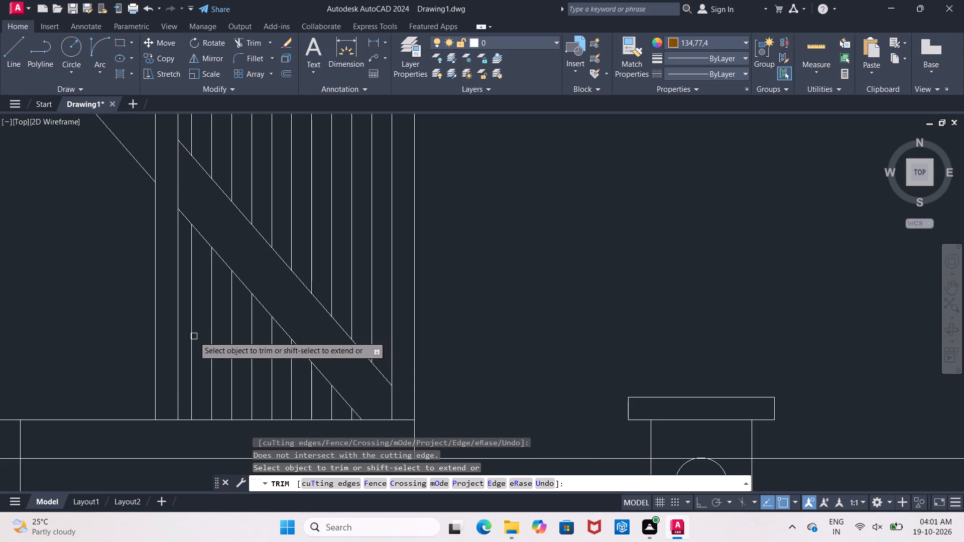
{"action": "key", "text": "Escape"}
{"action": "left_click", "coordinate": [194, 336]}
{"action": "left_click", "coordinate": [212, 348]}
{"action": "left_click_drag", "start_coordinate": [230, 360], "coordinate": [231, 364]}
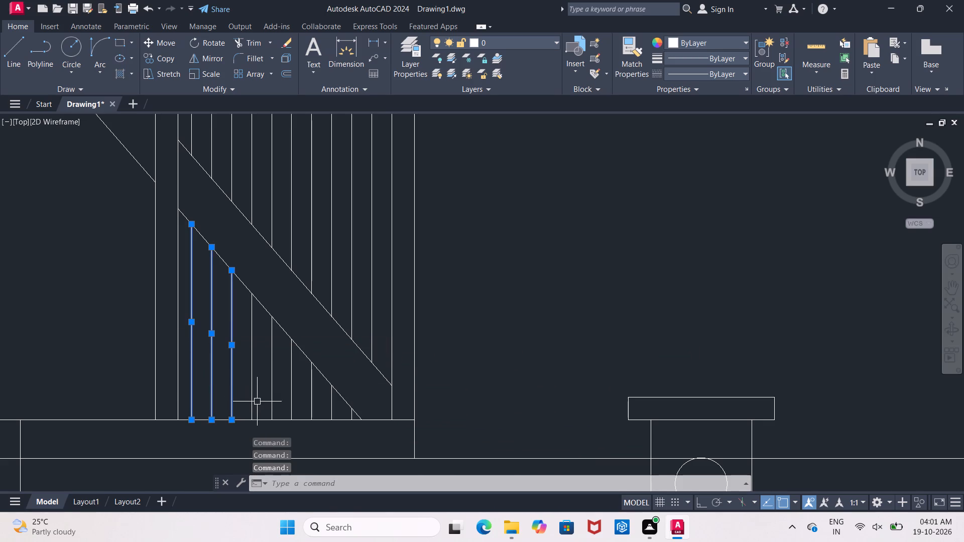
{"action": "left_click", "coordinate": [251, 374]}
{"action": "left_click", "coordinate": [269, 385]}
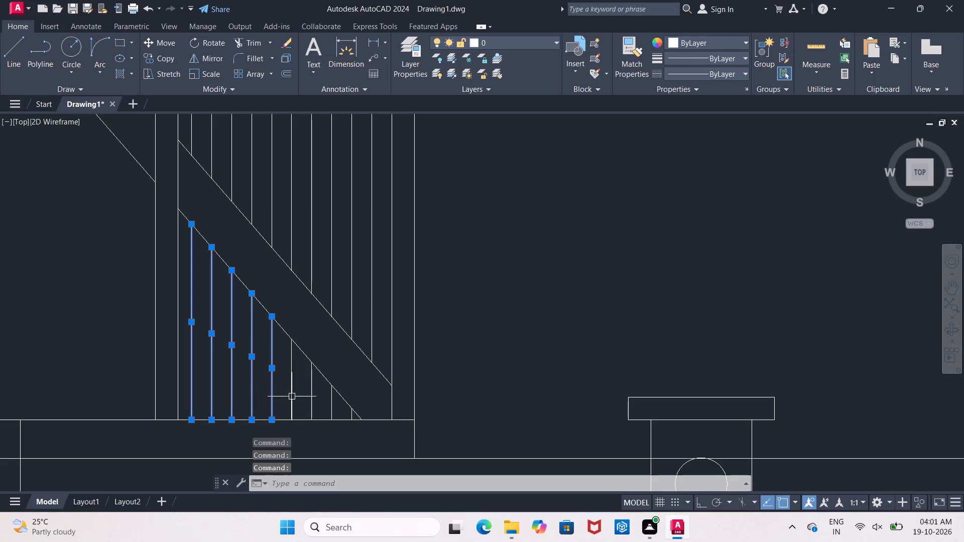
{"action": "left_click", "coordinate": [291, 393]}
{"action": "left_click", "coordinate": [309, 399]}
{"action": "left_click", "coordinate": [330, 407]}
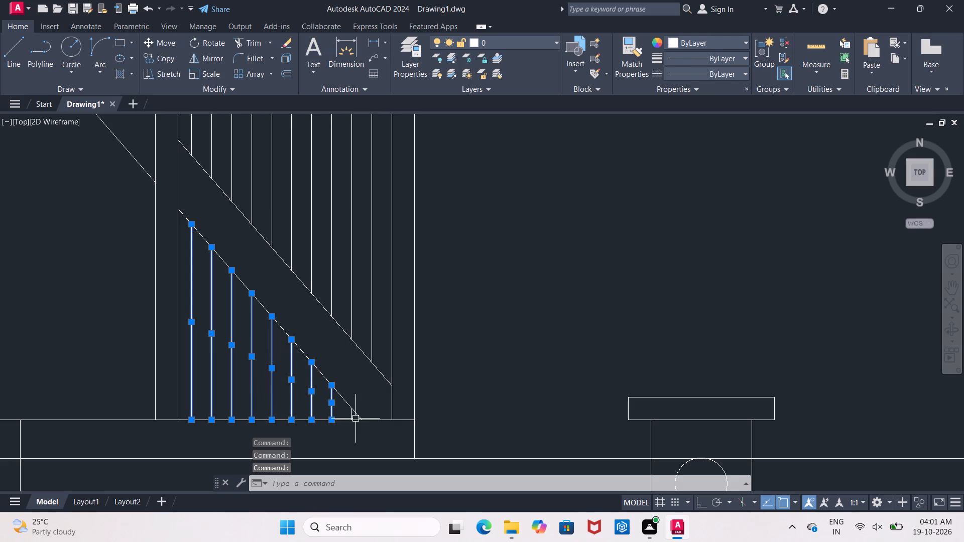
{"action": "left_click", "coordinate": [351, 415]}
{"action": "key", "text": "Delete"}
Copy the ground-floor double door between living and porch into the first-floor opening between the staircase wall and the 7'X14' bedroom.
{"action": "scroll", "coordinate": [376, 379], "scroll_direction": "down", "scroll_amount": 5}
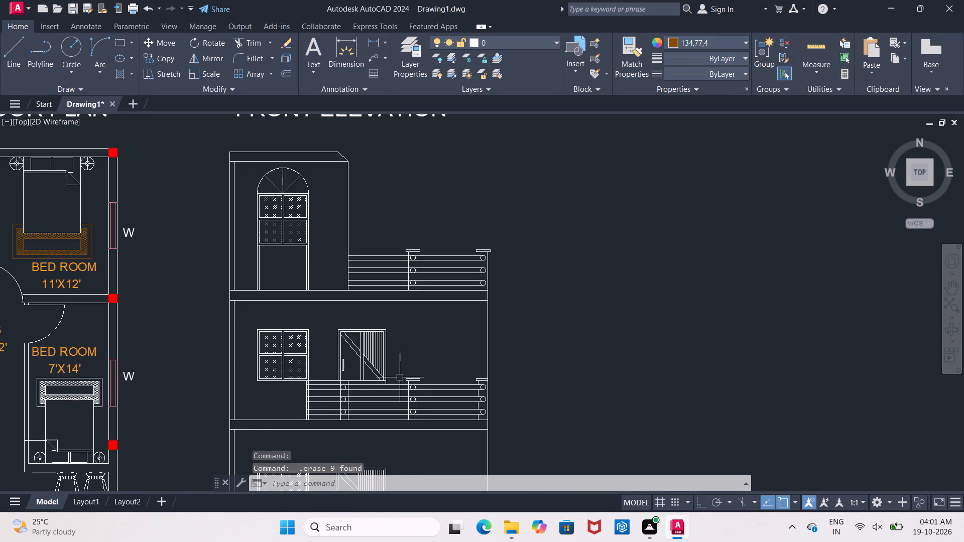
{"action": "scroll", "coordinate": [400, 377], "scroll_direction": "down", "scroll_amount": 1}
{"action": "middle_click_drag", "start_coordinate": [400, 377], "coordinate": [375, 305]}
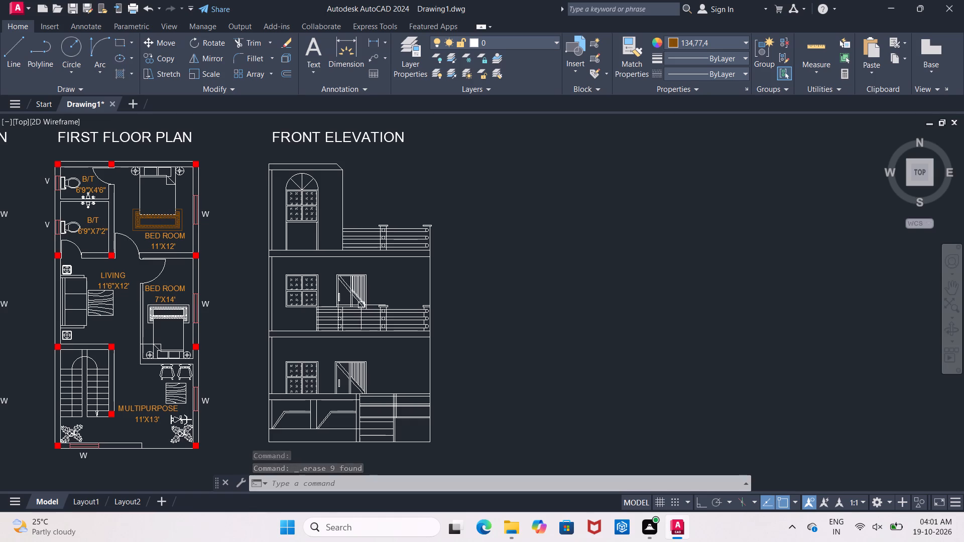
{"action": "scroll", "coordinate": [363, 305], "scroll_direction": "down", "scroll_amount": 2}
{"action": "scroll", "coordinate": [271, 353], "scroll_direction": "up", "scroll_amount": 2}
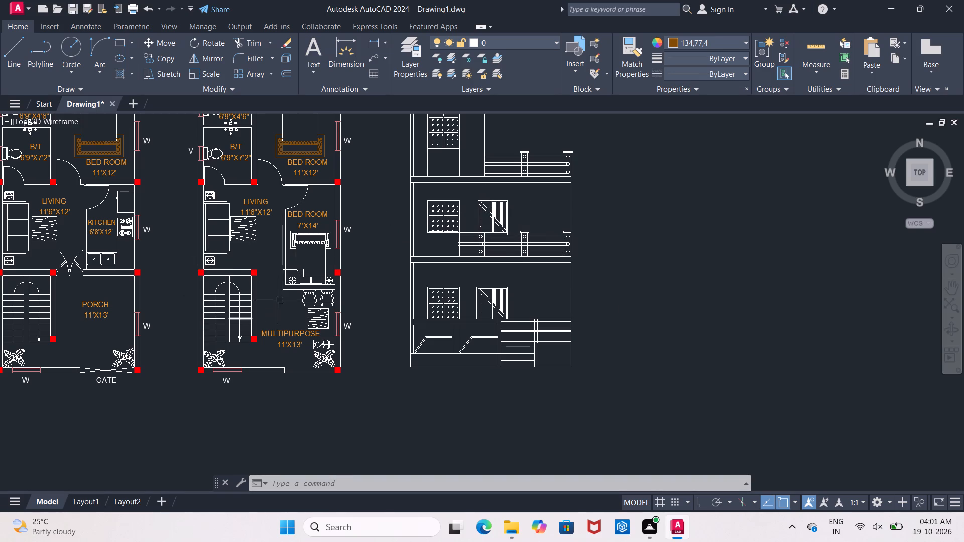
{"action": "scroll", "coordinate": [51, 269], "scroll_direction": "up", "scroll_amount": 2}
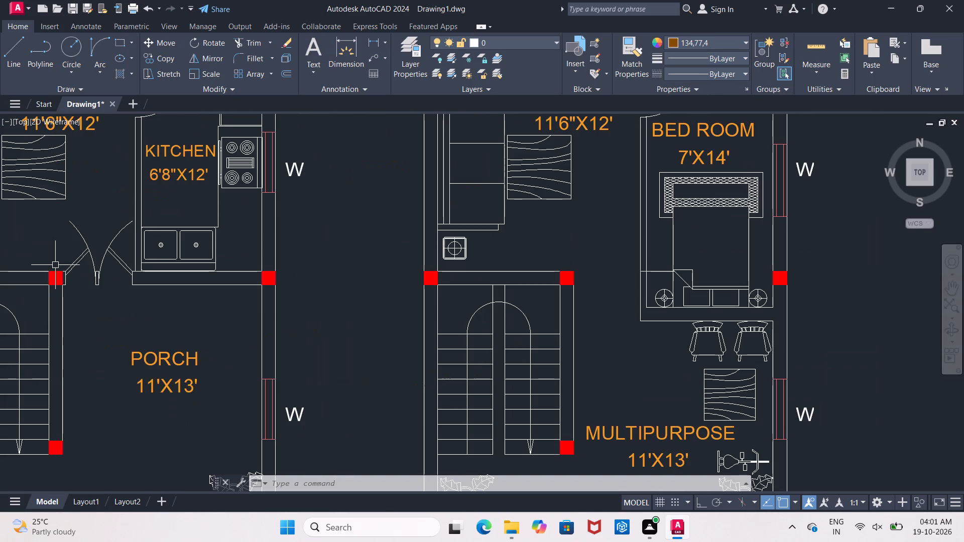
{"action": "scroll", "coordinate": [58, 264], "scroll_direction": "up", "scroll_amount": 1}
{"action": "scroll", "coordinate": [84, 251], "scroll_direction": "down", "scroll_amount": 1}
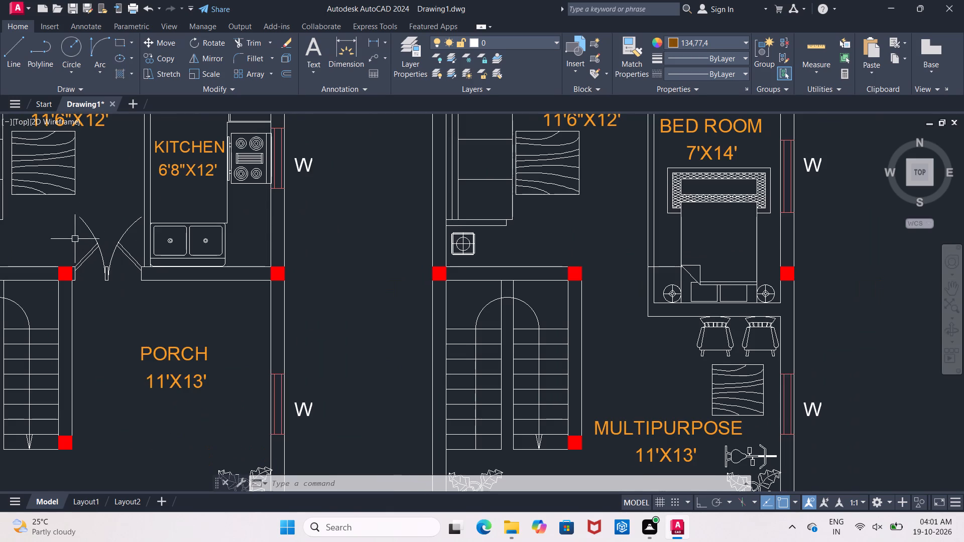
{"action": "left_click", "coordinate": [65, 208]}
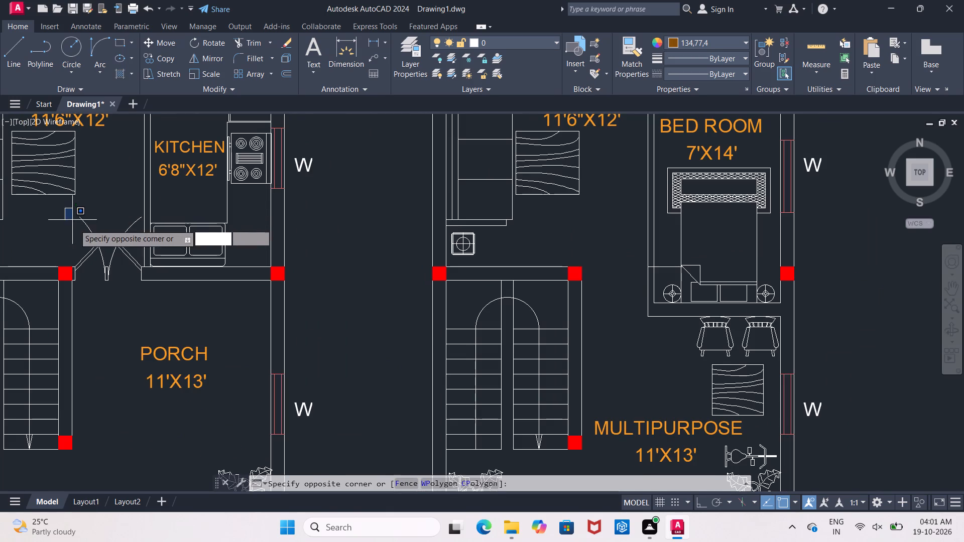
{"action": "left_click", "coordinate": [154, 282]}
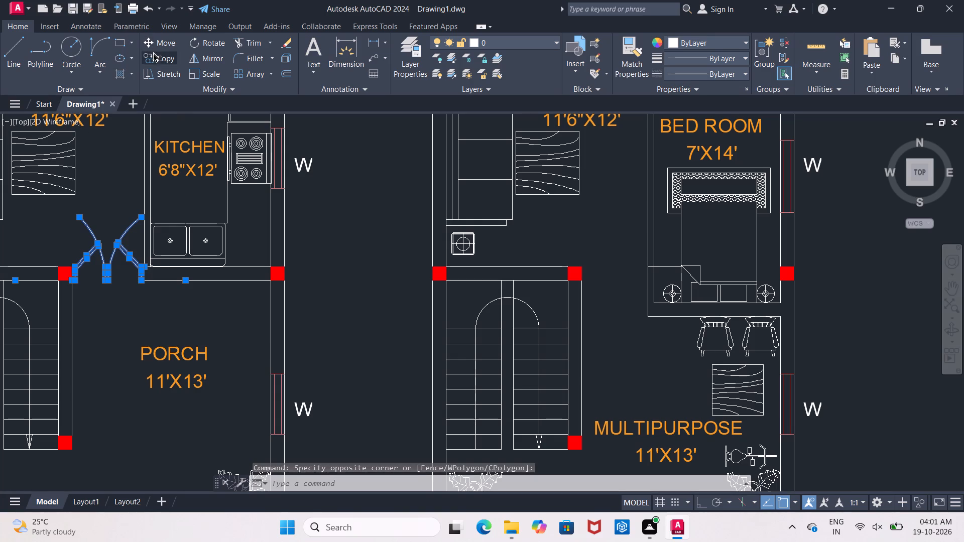
{"action": "left_click", "coordinate": [153, 54]}
{"action": "left_click_drag", "start_coordinate": [115, 277], "coordinate": [126, 277]}
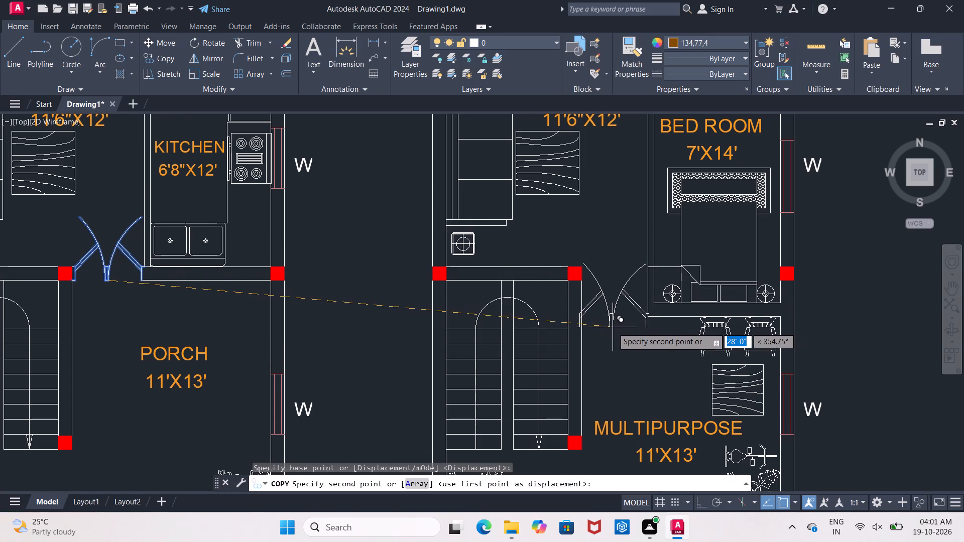
{"action": "scroll", "coordinate": [613, 329], "scroll_direction": "up", "scroll_amount": 2}
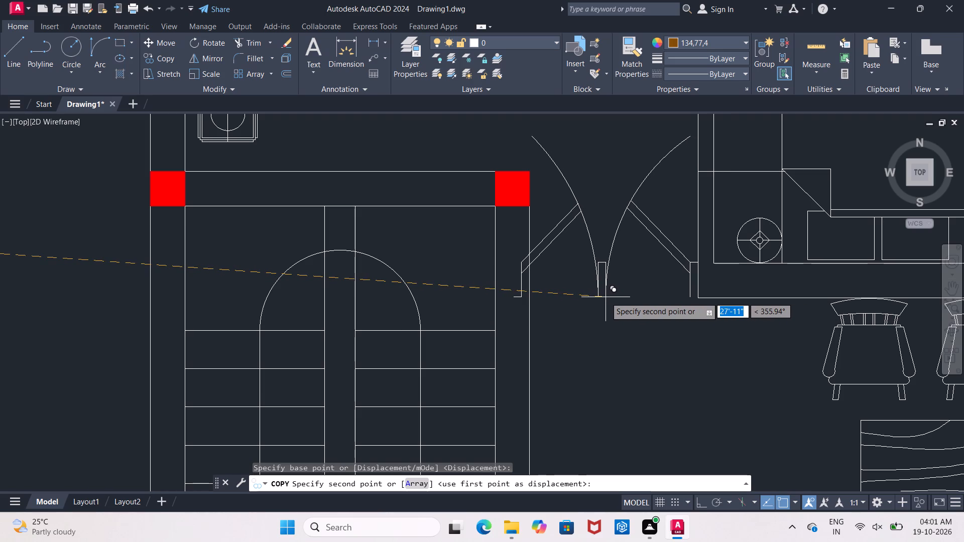
{"action": "left_click", "coordinate": [606, 297]}
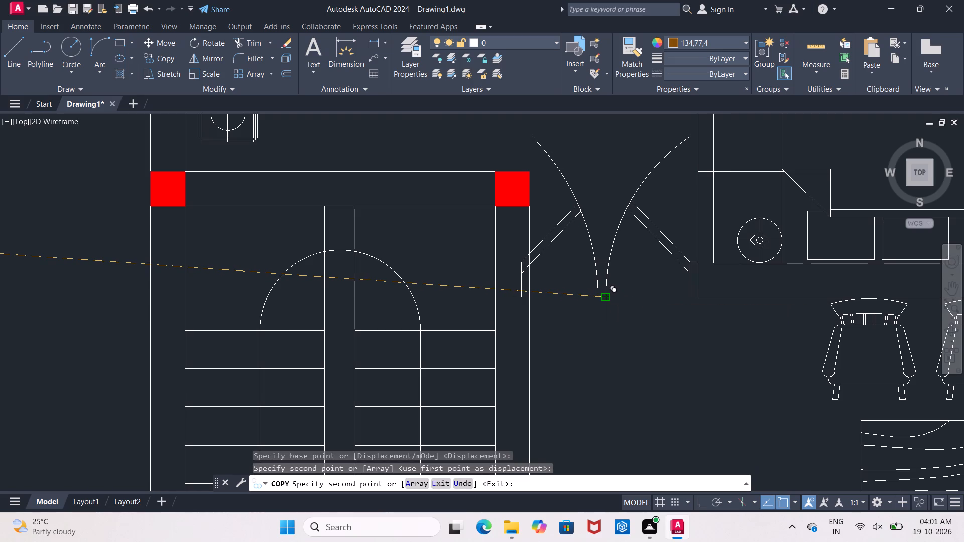
{"action": "key", "text": "Escape"}
Trim the copied double door where it overlaps the staircase wall and erase the two leftover jamb lines inside that wall.
{"action": "type", "text": "TR"}
{"action": "key", "text": "space"}
{"action": "key", "text": "space"}
{"action": "scroll", "coordinate": [510, 266], "scroll_direction": "up", "scroll_amount": 1}
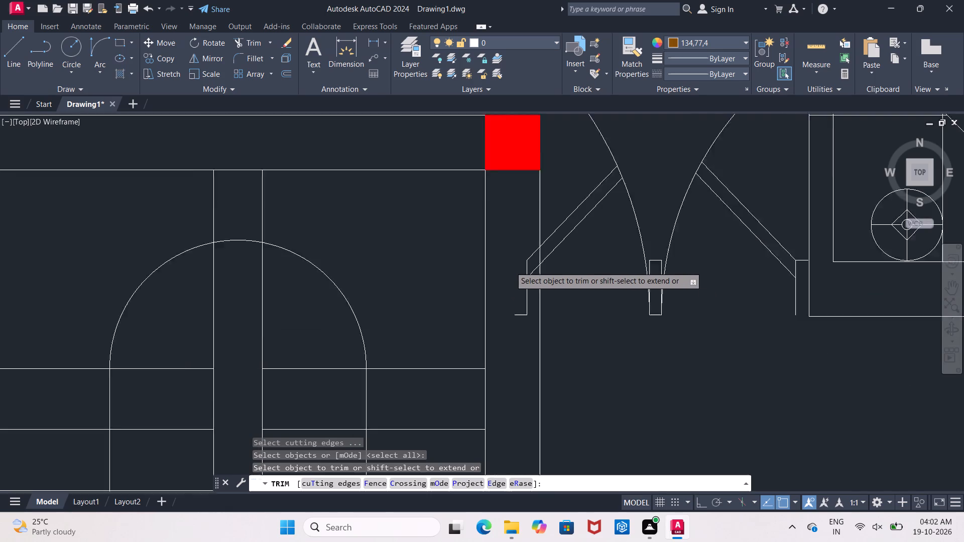
{"action": "scroll", "coordinate": [510, 266], "scroll_direction": "up", "scroll_amount": 1}
{"action": "left_click_drag", "start_coordinate": [513, 240], "coordinate": [523, 248]}
{"action": "left_click", "coordinate": [551, 323]}
{"action": "left_click", "coordinate": [536, 327]}
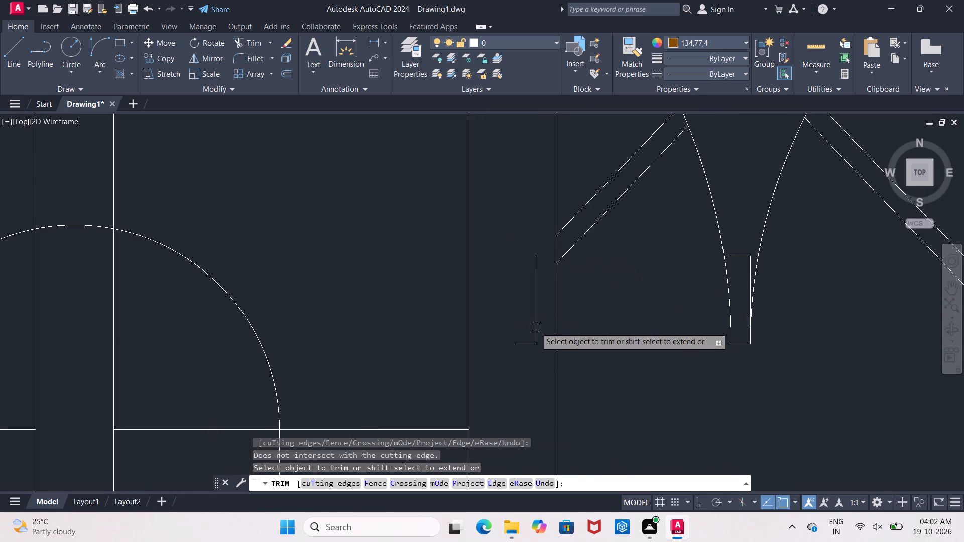
{"action": "key", "text": "Escape"}
{"action": "key", "text": "Escape"}
{"action": "left_click", "coordinate": [536, 327]}
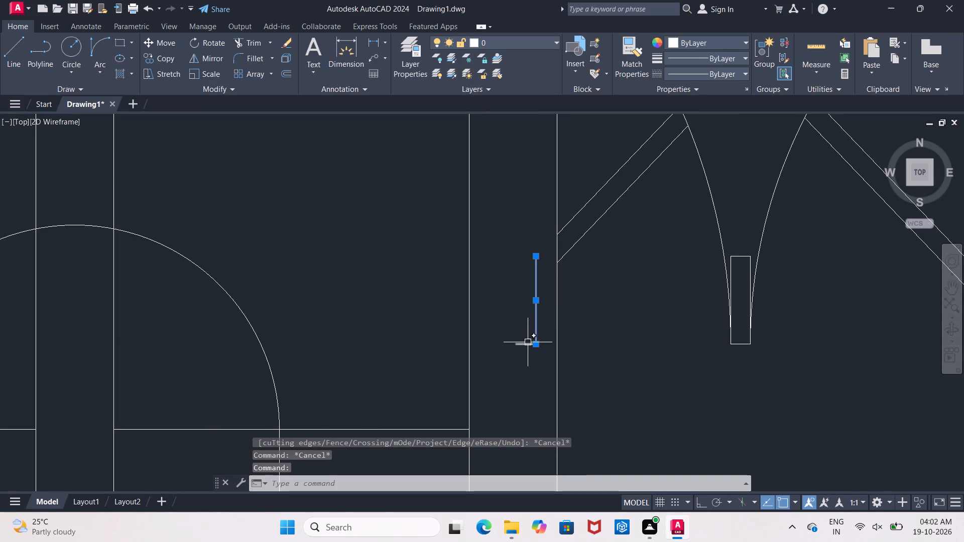
{"action": "left_click", "coordinate": [528, 343]}
{"action": "key", "text": "Delete"}
Extend the 7'X14' bedroom's lower wall line across the double-door opening to the staircase wall.
{"action": "scroll", "coordinate": [528, 342], "scroll_direction": "down", "scroll_amount": 2}
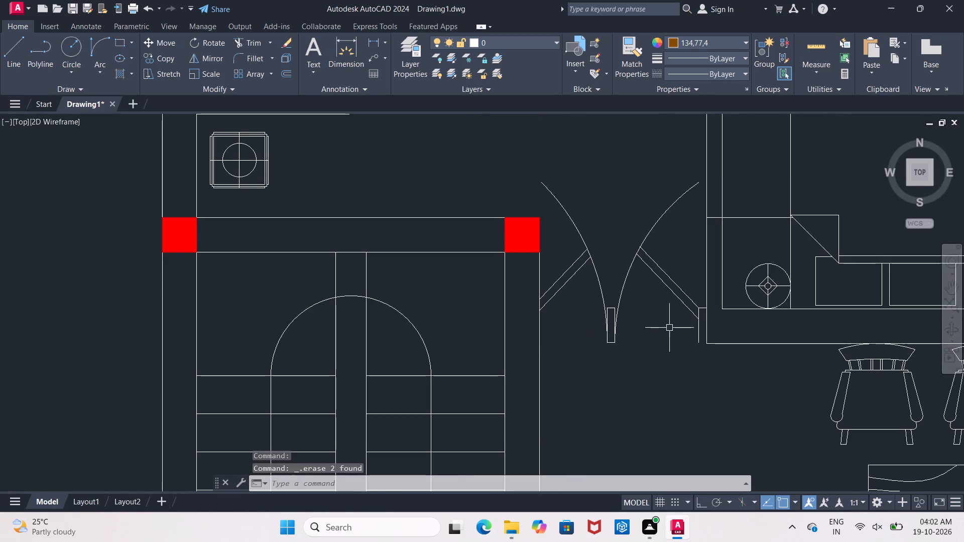
{"action": "scroll", "coordinate": [688, 328], "scroll_direction": "up", "scroll_amount": 2}
{"action": "middle_click_drag", "start_coordinate": [688, 328], "coordinate": [478, 304]}
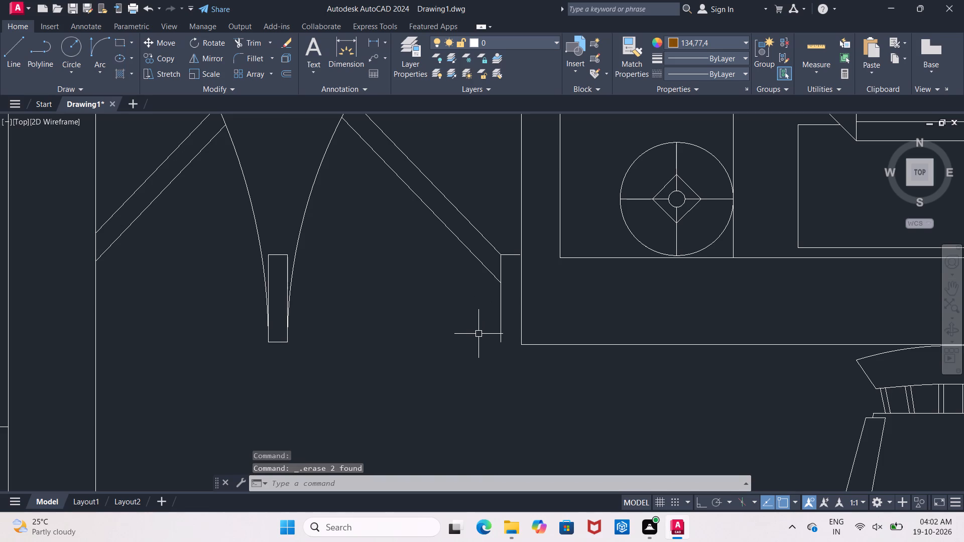
{"action": "key", "text": "Escape"}
{"action": "key", "text": "e"}
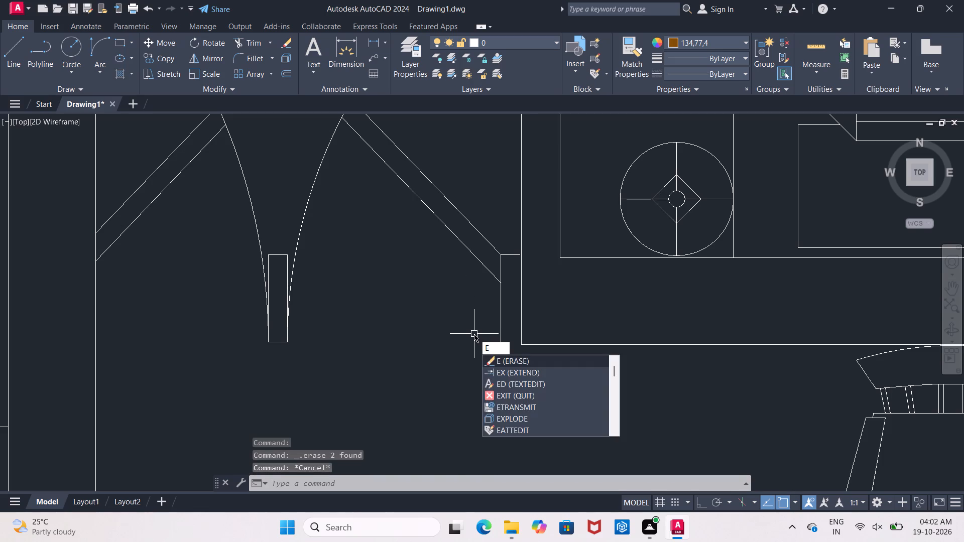
{"action": "key", "text": "x"}
{"action": "key", "text": "space"}
{"action": "key", "text": "space"}
{"action": "left_click", "coordinate": [584, 347]}
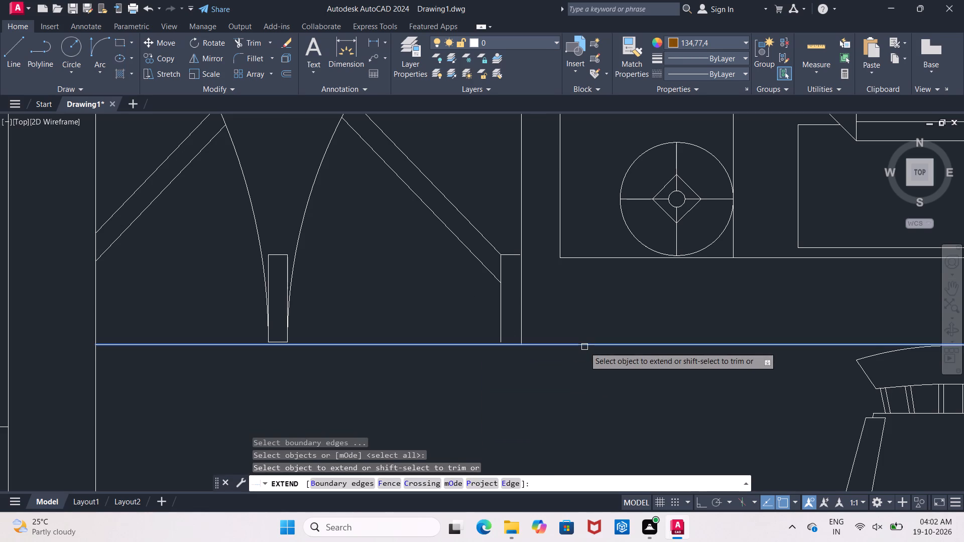
{"action": "key", "text": "Escape"}
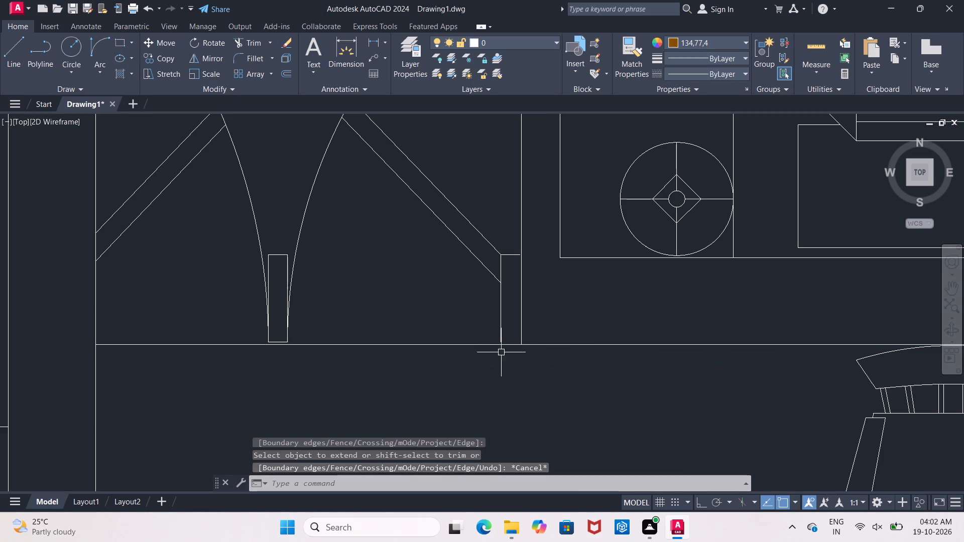
Extend the vertical jamb line on the double door's bedroom side down to the line across the opening.
{"action": "key", "text": "e"}
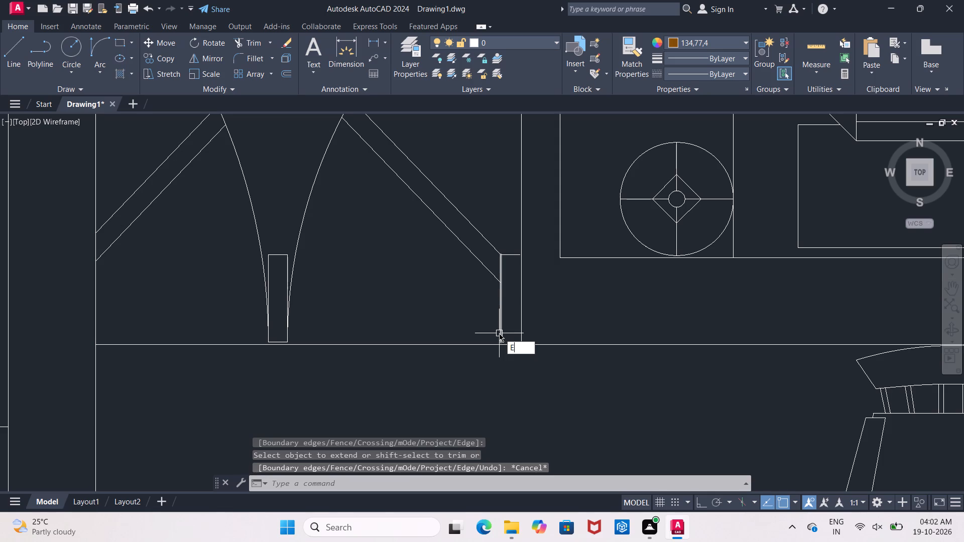
{"action": "type", "text": "X"}
{"action": "key", "text": "space"}
{"action": "key", "text": "space"}
{"action": "left_click", "coordinate": [503, 332]}
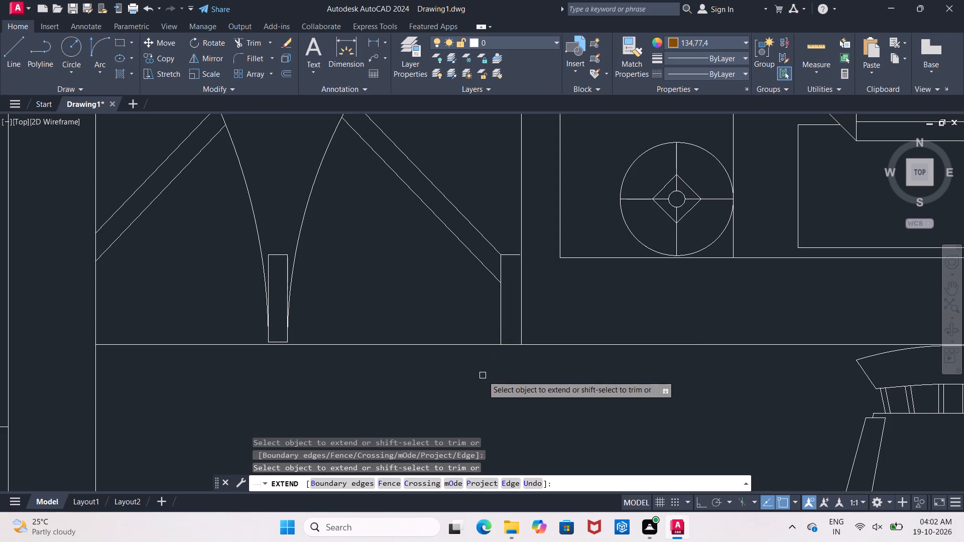
{"action": "key", "text": "Escape"}
Offset the staircase wall's vertical line beside the copied double door by 2" toward the doorway.
{"action": "scroll", "coordinate": [416, 380], "scroll_direction": "down", "scroll_amount": 1}
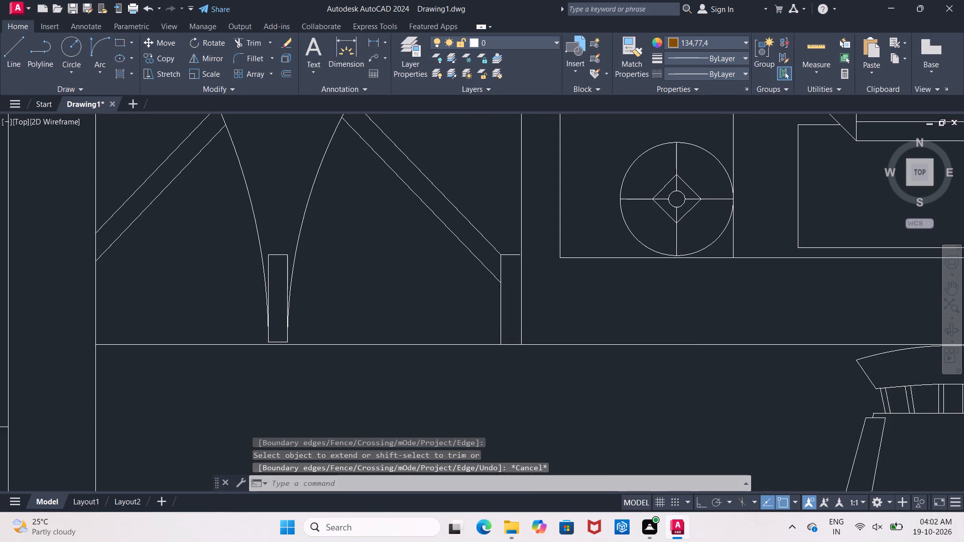
{"action": "scroll", "coordinate": [416, 380], "scroll_direction": "down", "scroll_amount": 4}
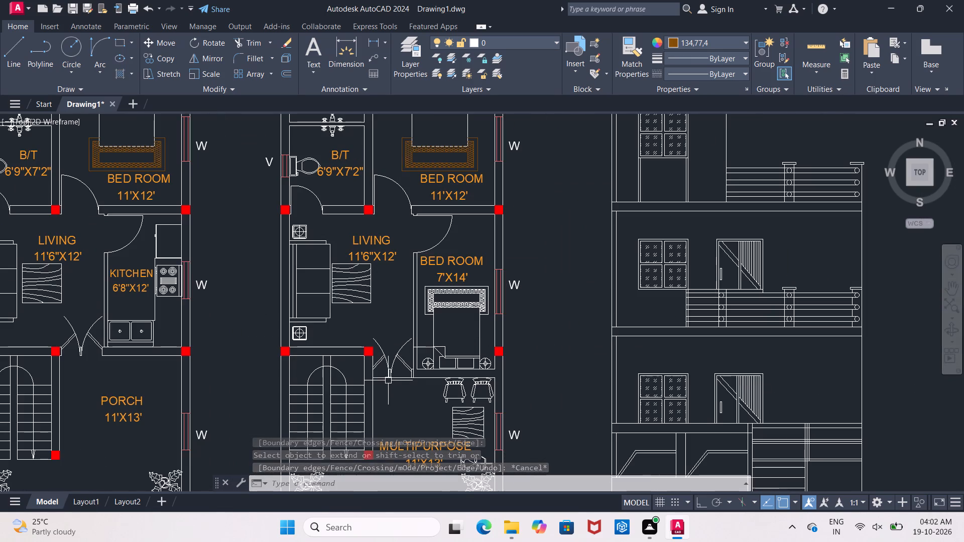
{"action": "scroll", "coordinate": [375, 374], "scroll_direction": "up", "scroll_amount": 2}
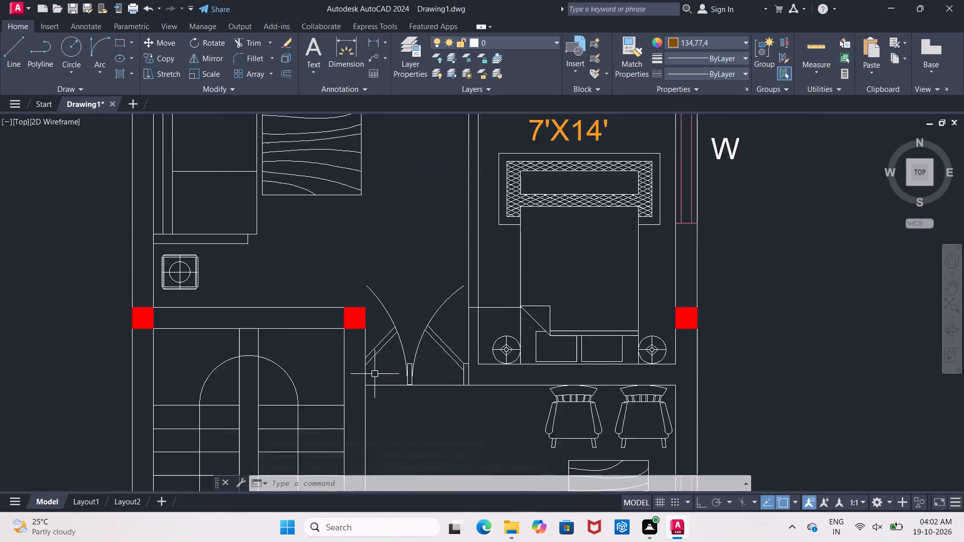
{"action": "scroll", "coordinate": [375, 374], "scroll_direction": "up", "scroll_amount": 2}
{"action": "middle_click_drag", "start_coordinate": [375, 374], "coordinate": [370, 341]}
{"action": "key", "text": "Escape"}
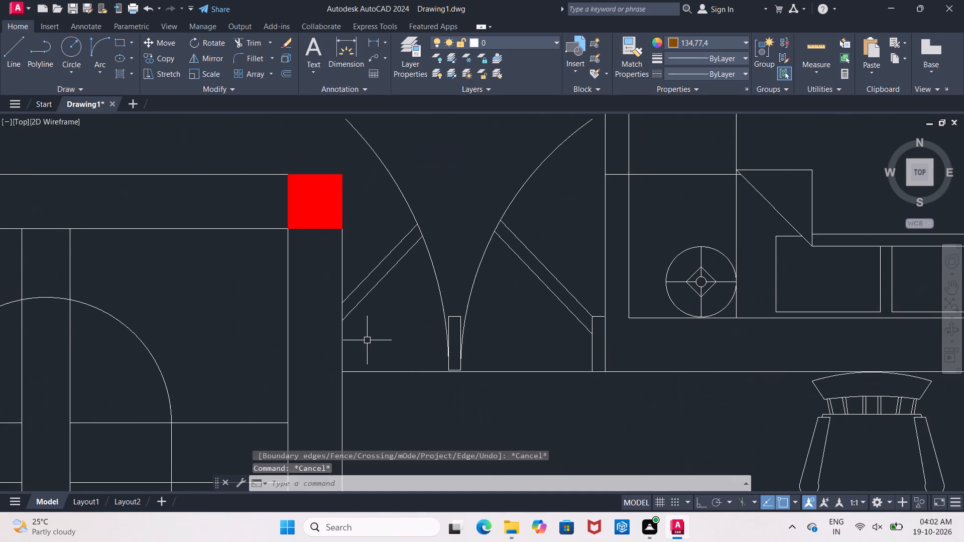
{"action": "key", "text": "o"}
{"action": "key", "text": "Return"}
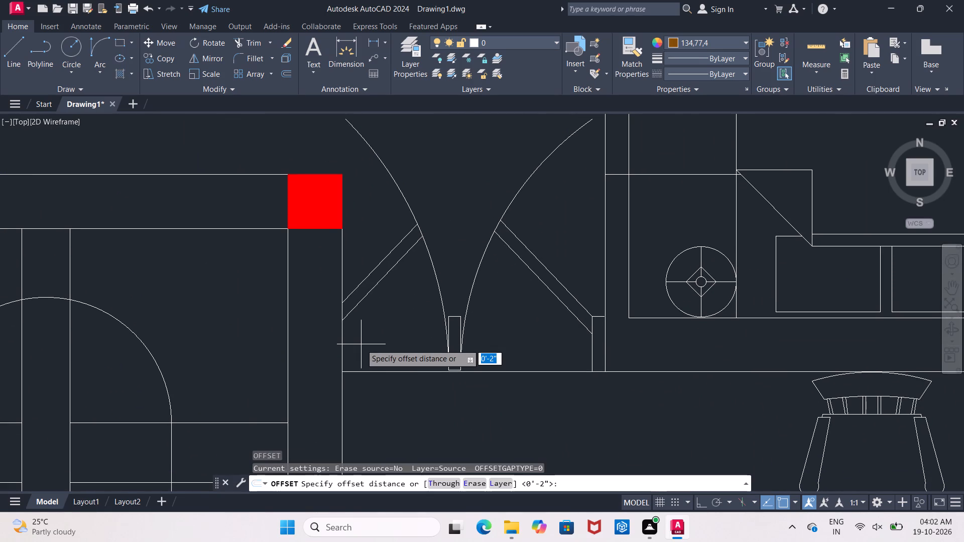
{"action": "key", "text": "2"}
{"action": "key", "text": "shift+quotedbl"}
{"action": "key", "text": "Return"}
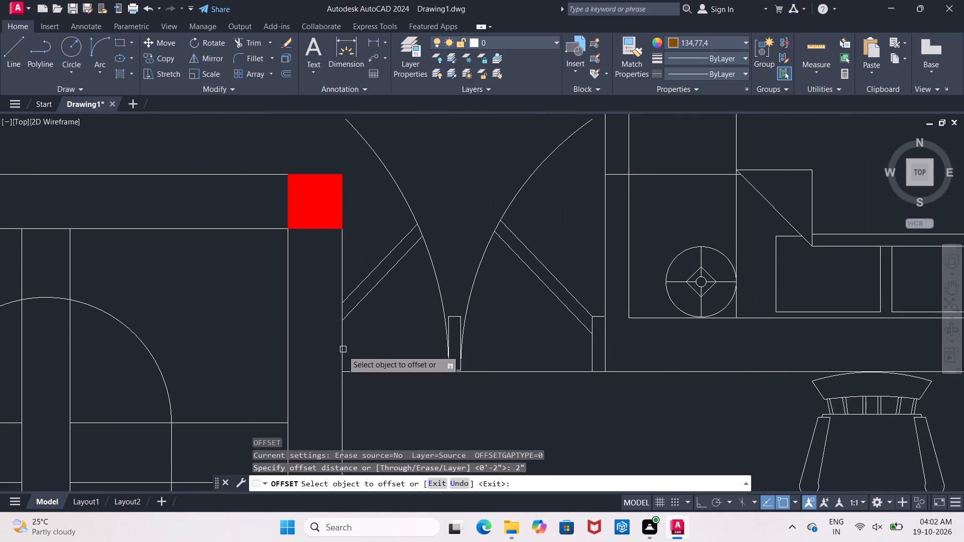
{"action": "left_click", "coordinate": [342, 351]}
{"action": "left_click", "coordinate": [357, 351]}
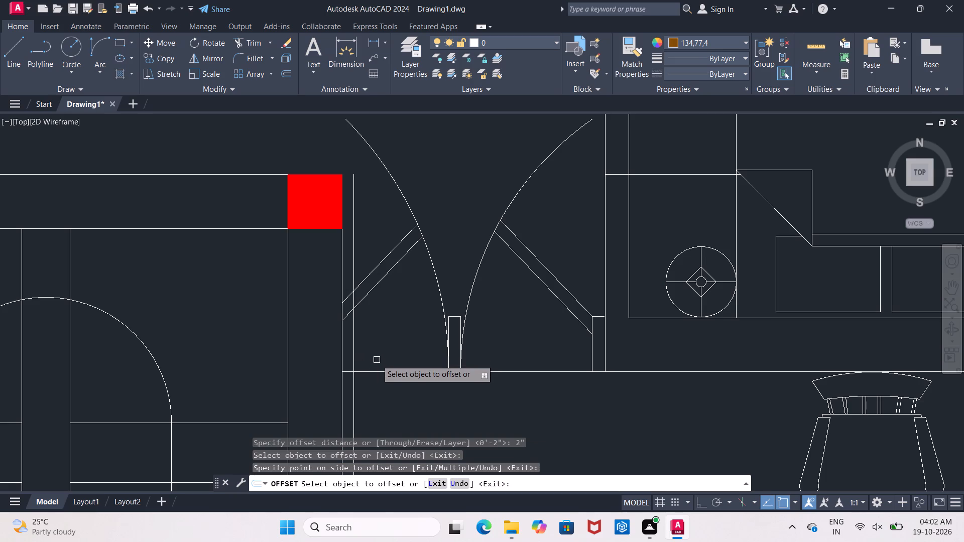
Offset the horizontal line across the double-door opening by 2" upward, toward the living room.
{"action": "scroll", "coordinate": [386, 360], "scroll_direction": "down", "scroll_amount": 2}
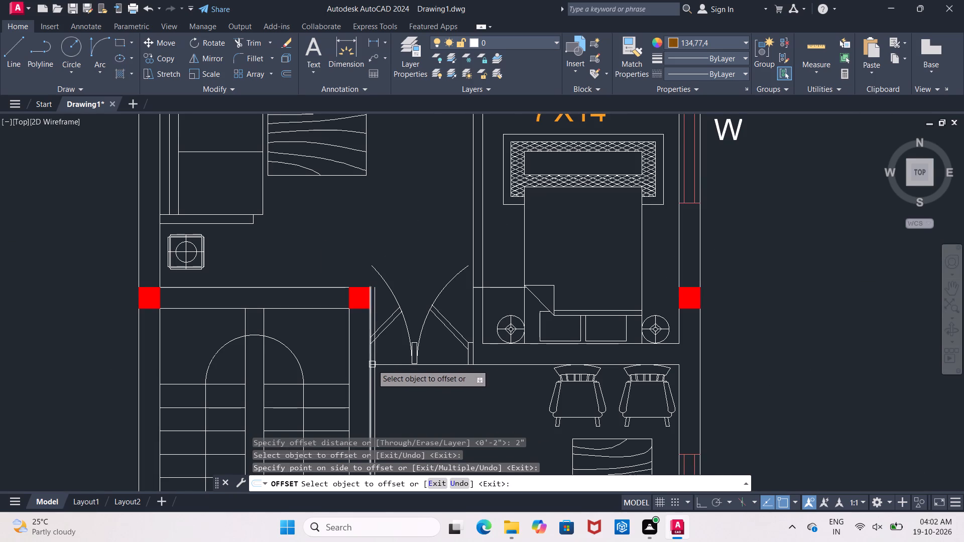
{"action": "scroll", "coordinate": [373, 363], "scroll_direction": "down", "scroll_amount": 1}
{"action": "scroll", "coordinate": [394, 355], "scroll_direction": "up", "scroll_amount": 3}
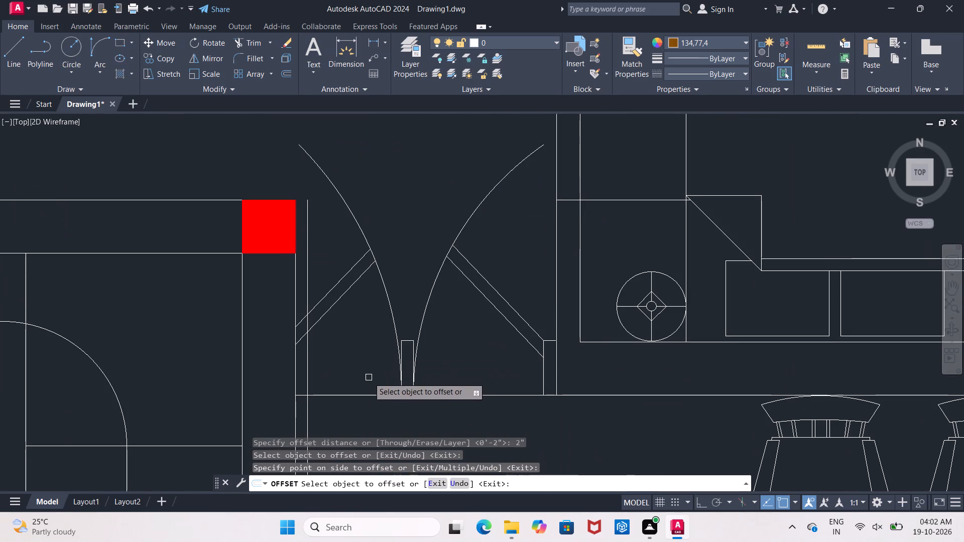
{"action": "left_click", "coordinate": [362, 395]}
{"action": "left_click", "coordinate": [364, 376]}
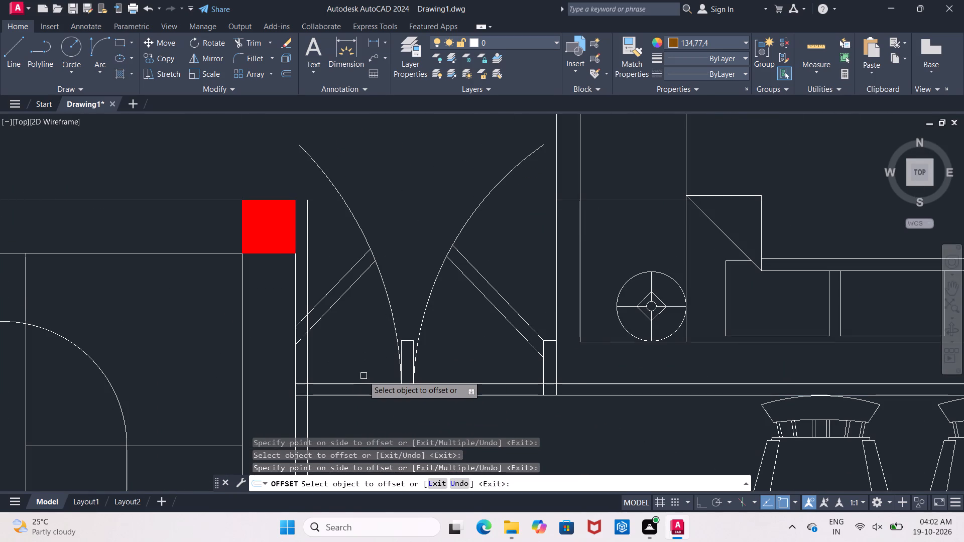
Trim the two horizontal lines across the double-door opening and the excess line ends at both jambs and the central door piece.
{"action": "key", "text": "Escape"}
{"action": "type", "text": "TR"}
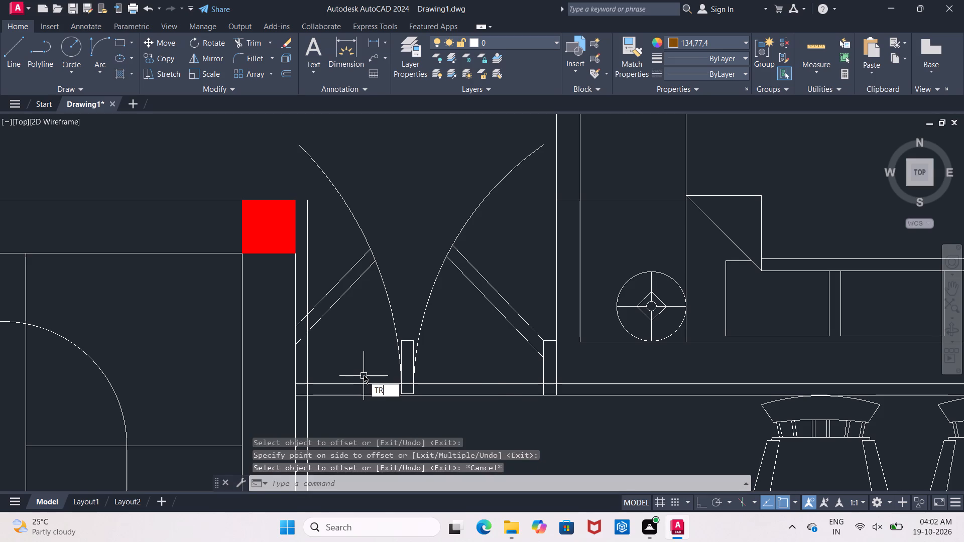
{"action": "key", "text": "space"}
{"action": "key", "text": "space"}
{"action": "scroll", "coordinate": [310, 395], "scroll_direction": "up", "scroll_amount": 1}
{"action": "scroll", "coordinate": [311, 396], "scroll_direction": "down", "scroll_amount": 1}
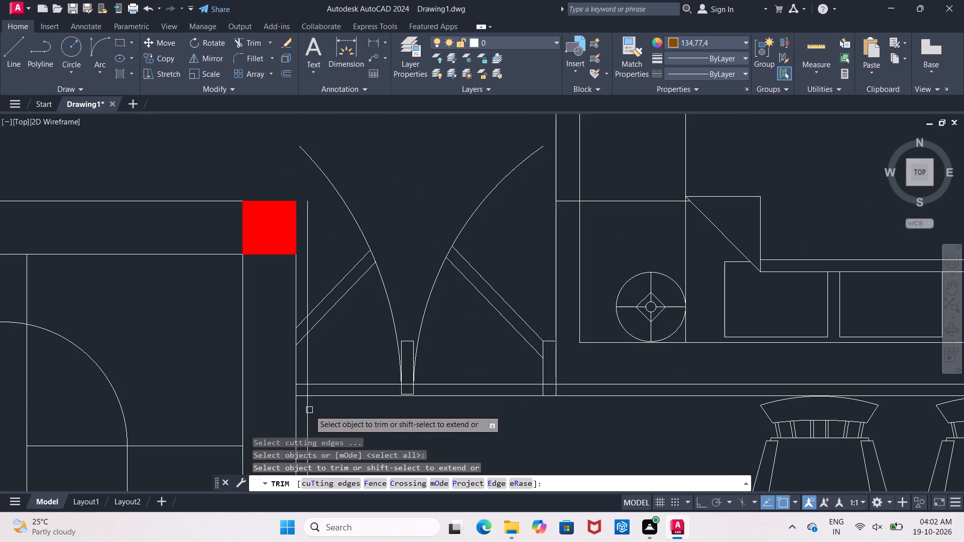
{"action": "left_click", "coordinate": [304, 419]}
{"action": "left_click", "coordinate": [339, 384]}
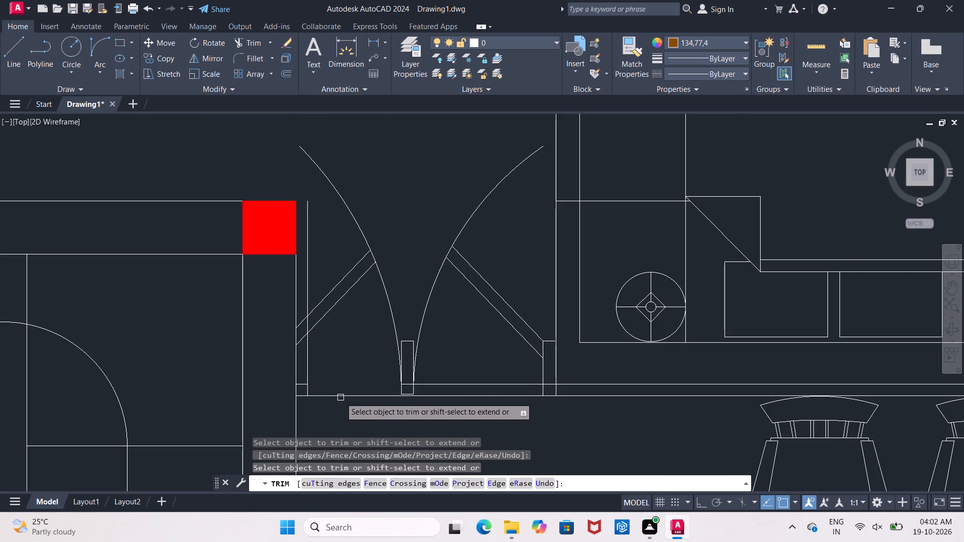
{"action": "left_click", "coordinate": [342, 393]}
{"action": "left_click", "coordinate": [463, 387]}
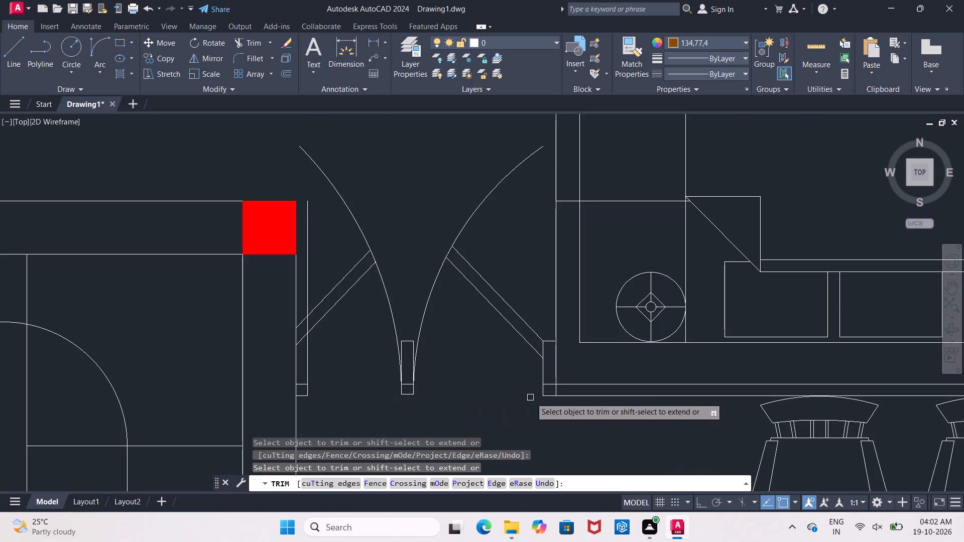
{"action": "scroll", "coordinate": [550, 390], "scroll_direction": "up", "scroll_amount": 1}
{"action": "left_click", "coordinate": [550, 384]}
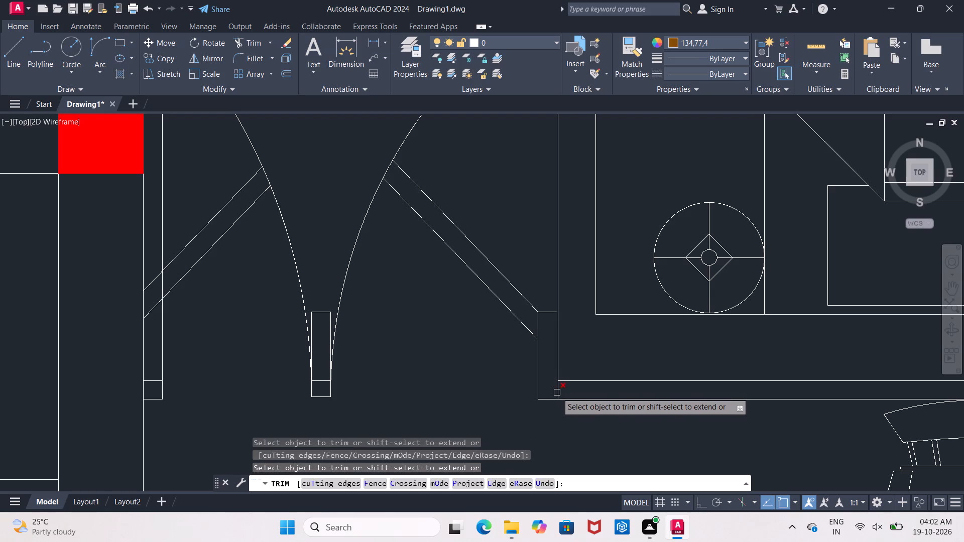
{"action": "left_click", "coordinate": [557, 392]}
{"action": "left_click", "coordinate": [322, 381]}
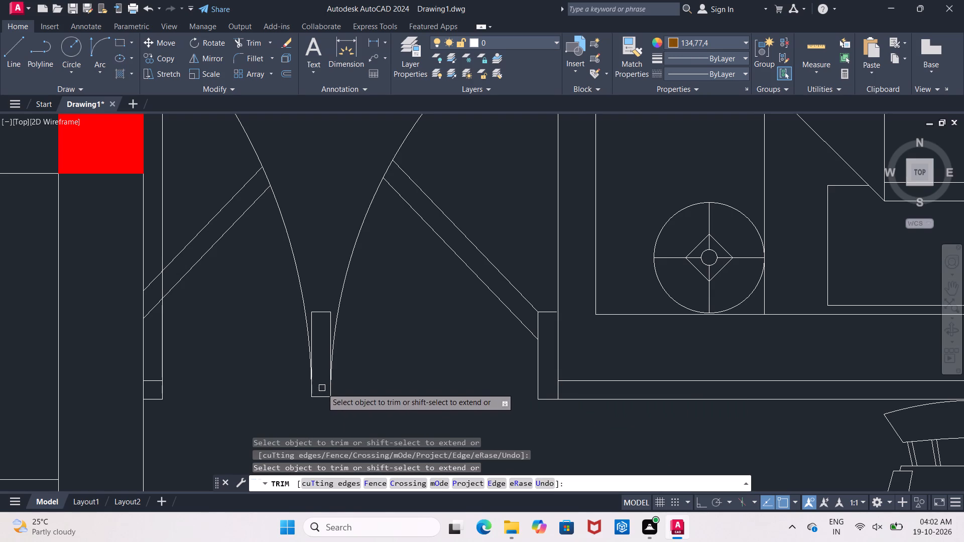
Trim the offset vertical line above the small square jamb on the staircase side and delete its leftover upper piece.
{"action": "middle_click_drag", "start_coordinate": [204, 399], "coordinate": [304, 404]}
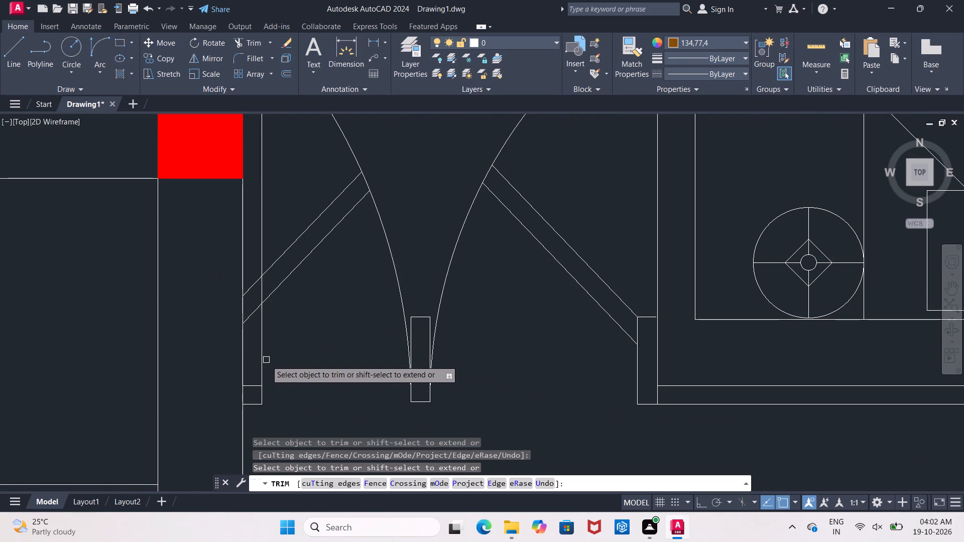
{"action": "left_click", "coordinate": [262, 365]}
{"action": "left_click", "coordinate": [258, 294]}
{"action": "left_click", "coordinate": [266, 289]}
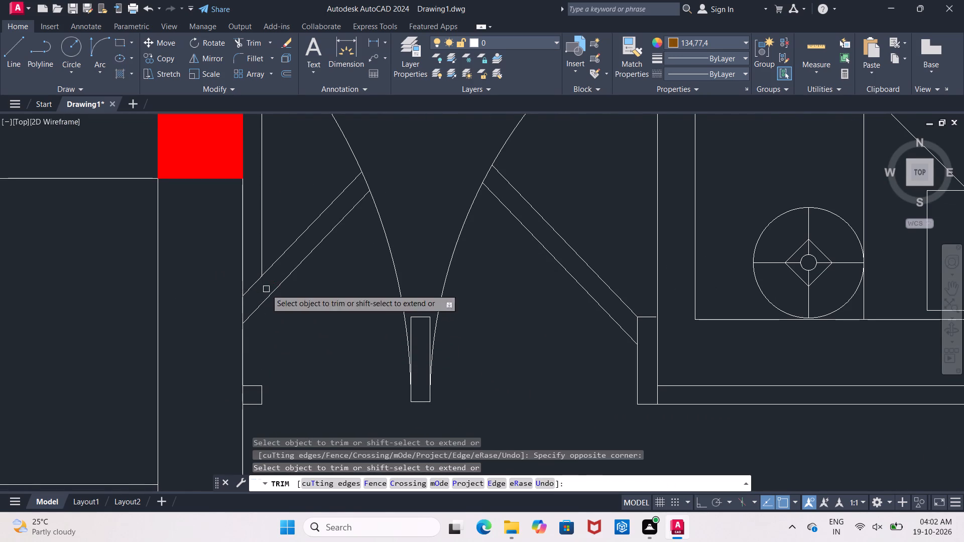
{"action": "left_click", "coordinate": [263, 241]}
{"action": "key", "text": "Escape"}
{"action": "left_click", "coordinate": [263, 241]}
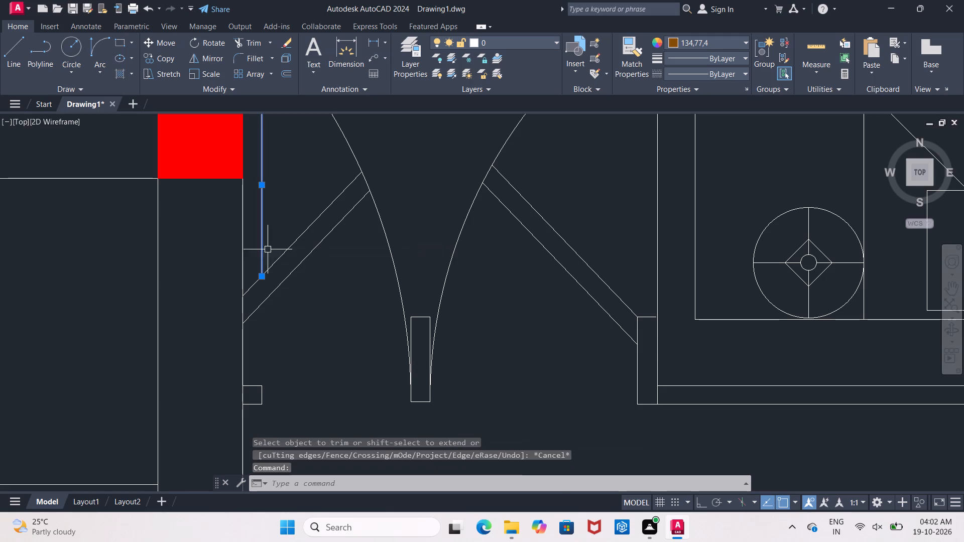
{"action": "key", "text": "Delete"}
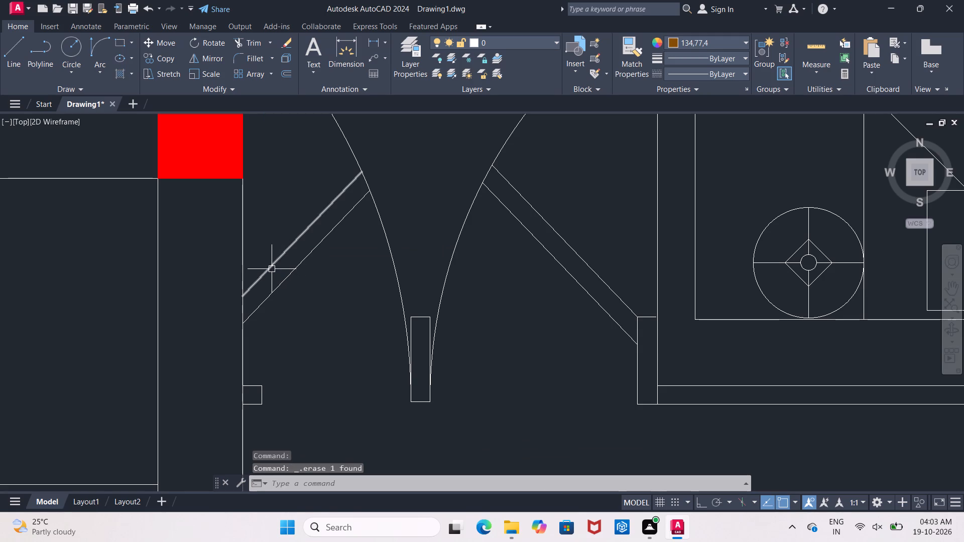
Move the small square jamb about 9 1/2" up along the staircase wall to the hinge end of the adjoining door leaf.
{"action": "scroll", "coordinate": [282, 277], "scroll_direction": "down", "scroll_amount": 5}
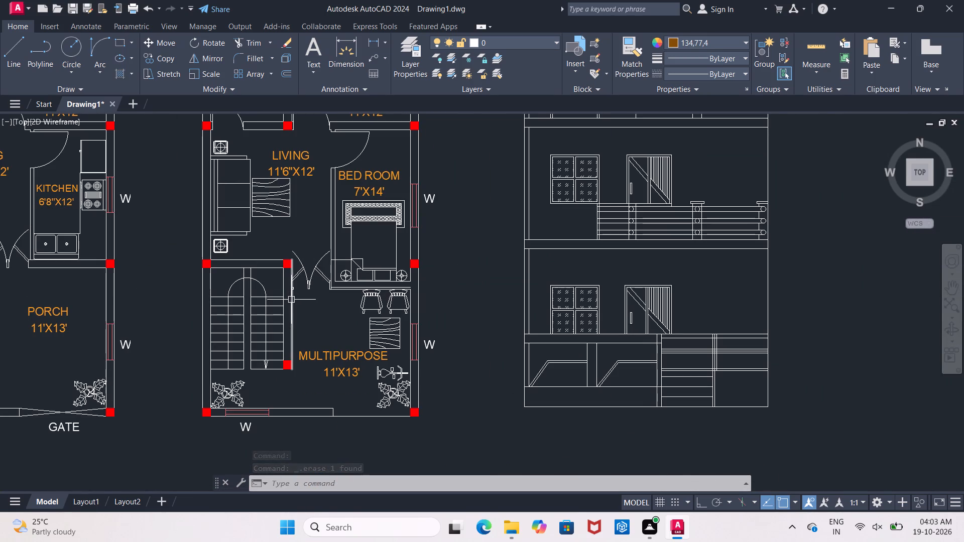
{"action": "scroll", "coordinate": [290, 287], "scroll_direction": "up", "scroll_amount": 6}
{"action": "left_click", "coordinate": [291, 277]}
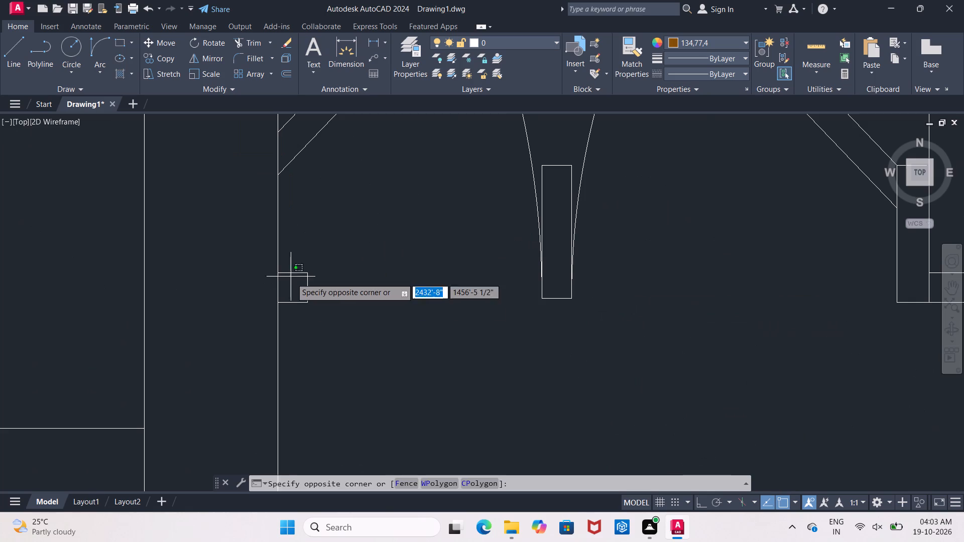
{"action": "left_click", "coordinate": [297, 296]}
{"action": "left_click_drag", "start_coordinate": [266, 261], "coordinate": [276, 279]}
{"action": "left_click", "coordinate": [334, 320]}
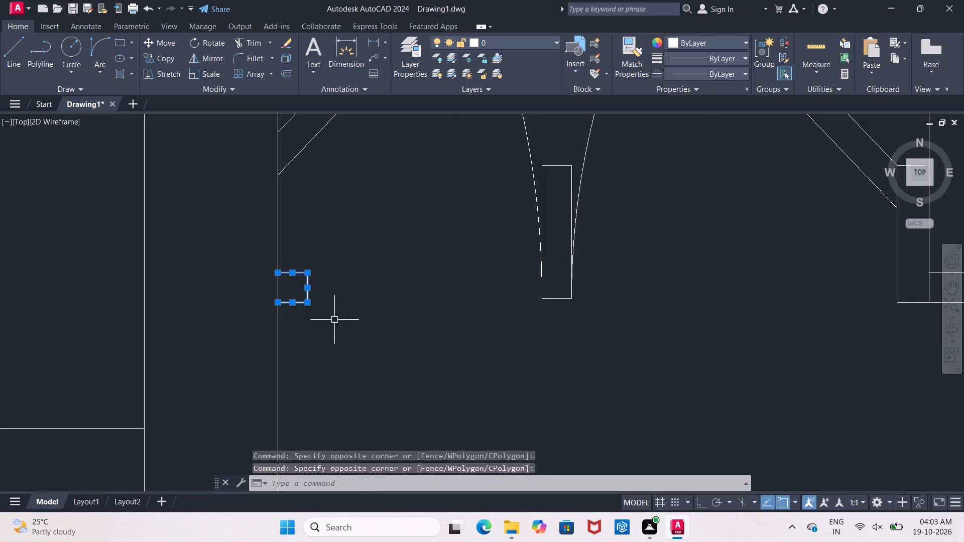
{"action": "left_click_drag", "start_coordinate": [157, 44], "coordinate": [164, 62]}
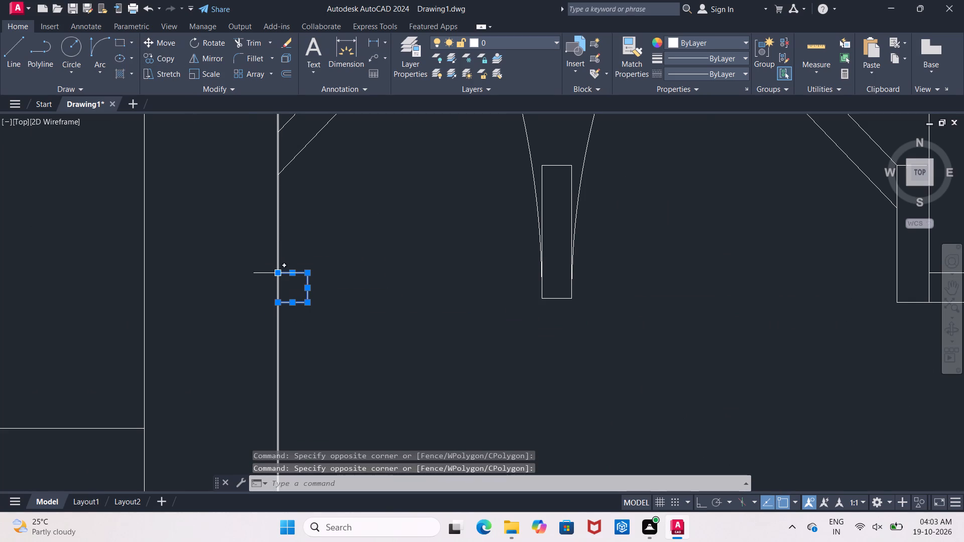
{"action": "left_click", "coordinate": [160, 48]}
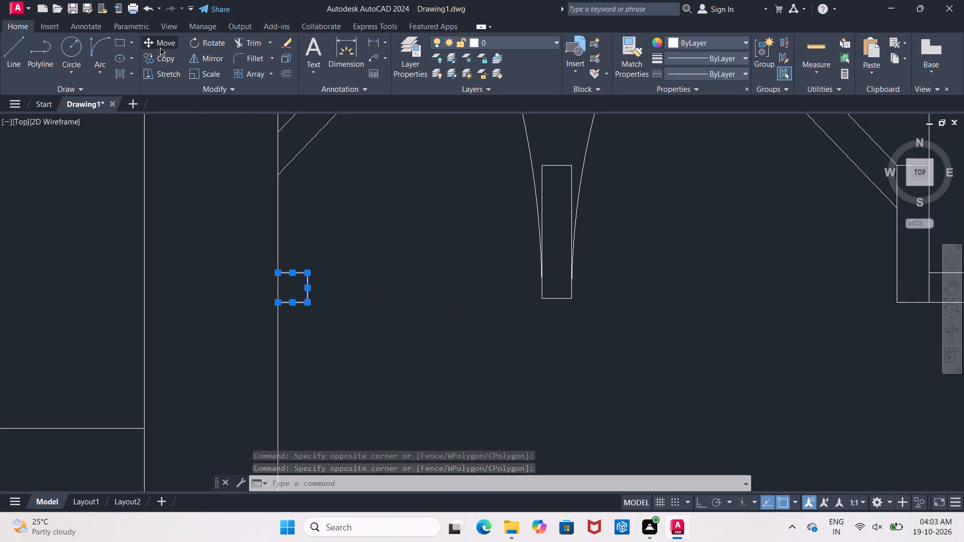
{"action": "left_click", "coordinate": [350, 302]}
{"action": "middle_click_drag", "start_coordinate": [347, 227], "coordinate": [367, 373]}
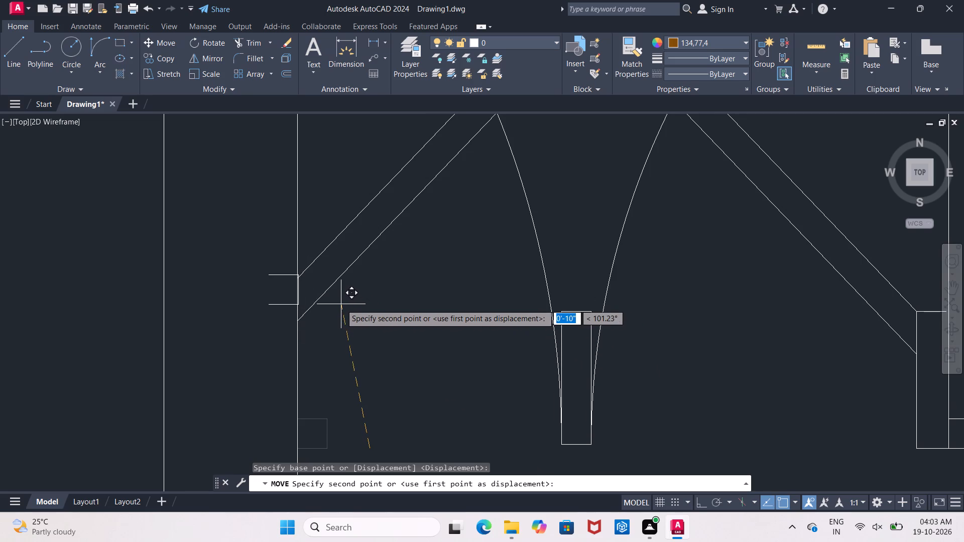
{"action": "left_click", "coordinate": [369, 306]}
{"action": "key", "text": "Escape"}
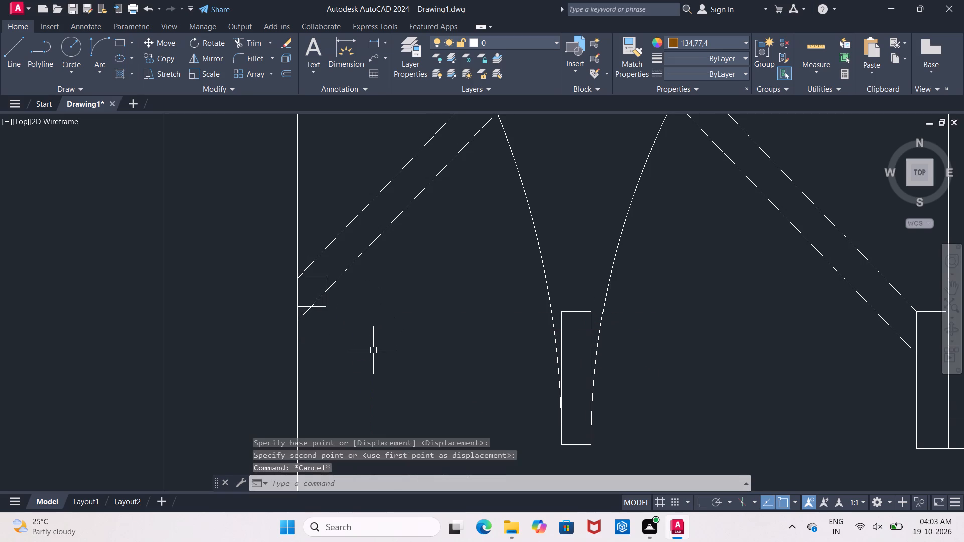
Trim the door leaf line inside the small square jamb and the staircase wall line along the jamb's side.
{"action": "type", "text": "TR"}
{"action": "key", "text": "space"}
{"action": "key", "text": "space"}
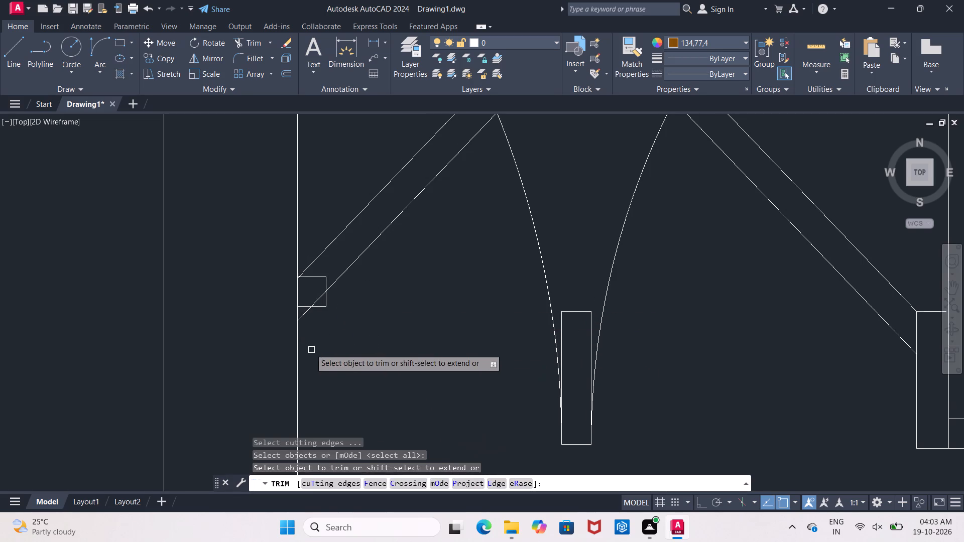
{"action": "left_click", "coordinate": [303, 312]}
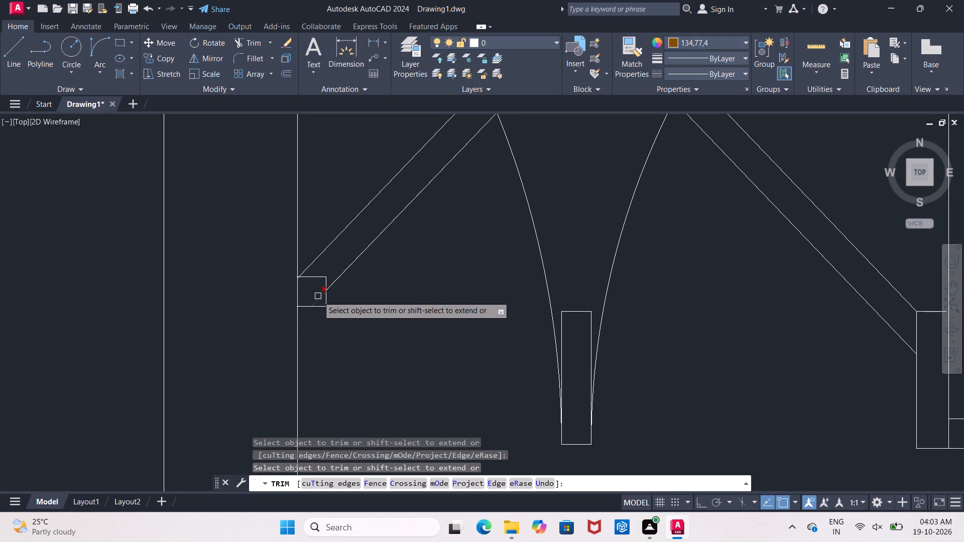
{"action": "left_click", "coordinate": [318, 296]}
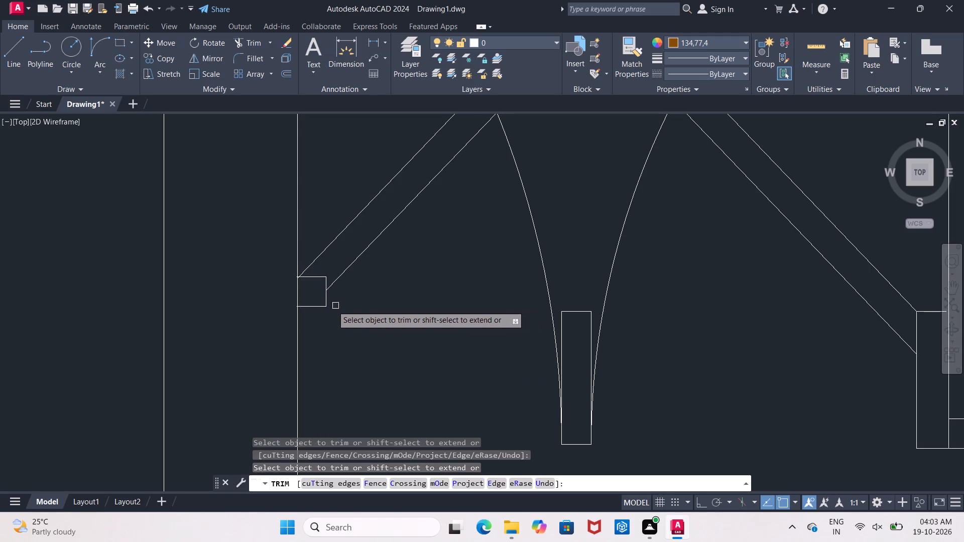
{"action": "left_click", "coordinate": [296, 295]}
{"action": "scroll", "coordinate": [393, 335], "scroll_direction": "down", "scroll_amount": 3}
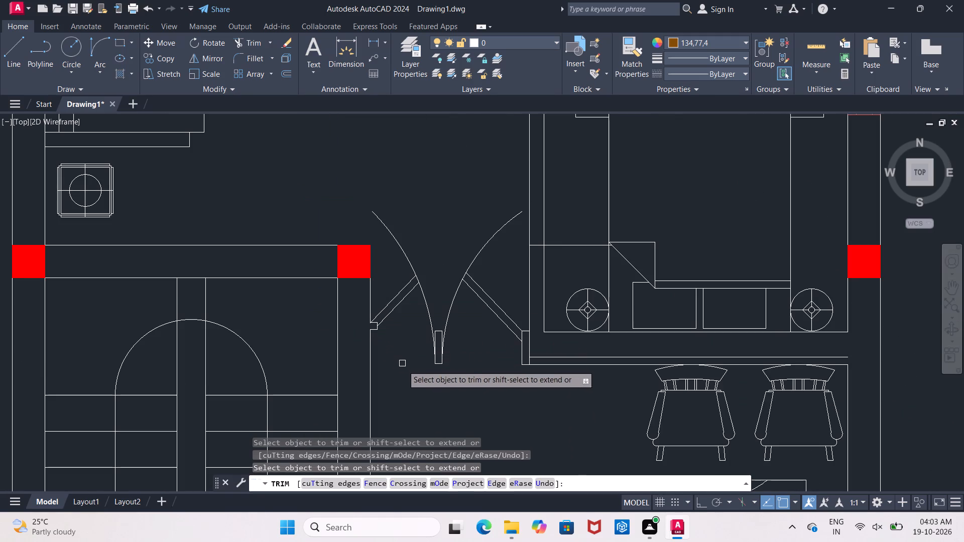
{"action": "scroll", "coordinate": [451, 378], "scroll_direction": "down", "scroll_amount": 1}
{"action": "middle_click", "coordinate": [451, 378]}
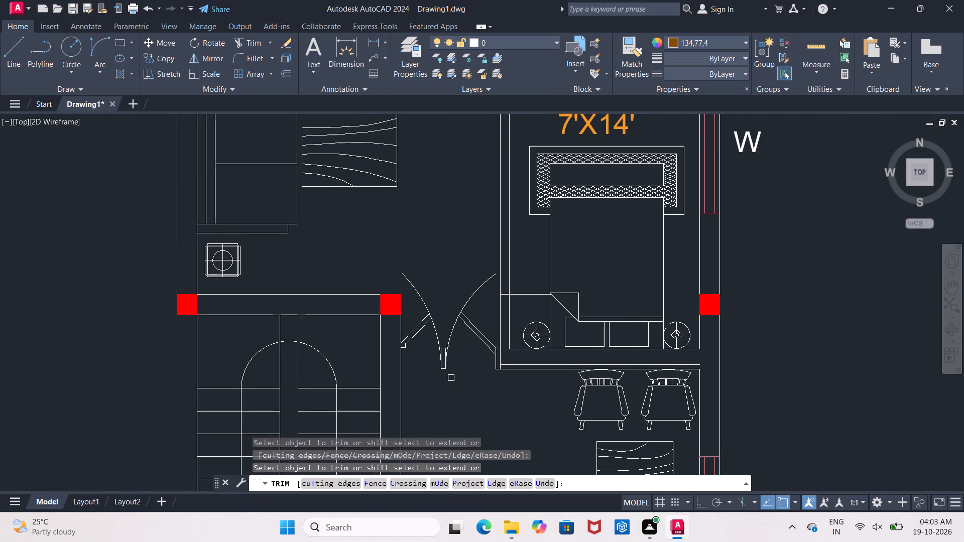
{"action": "scroll", "coordinate": [483, 347], "scroll_direction": "up", "scroll_amount": 2}
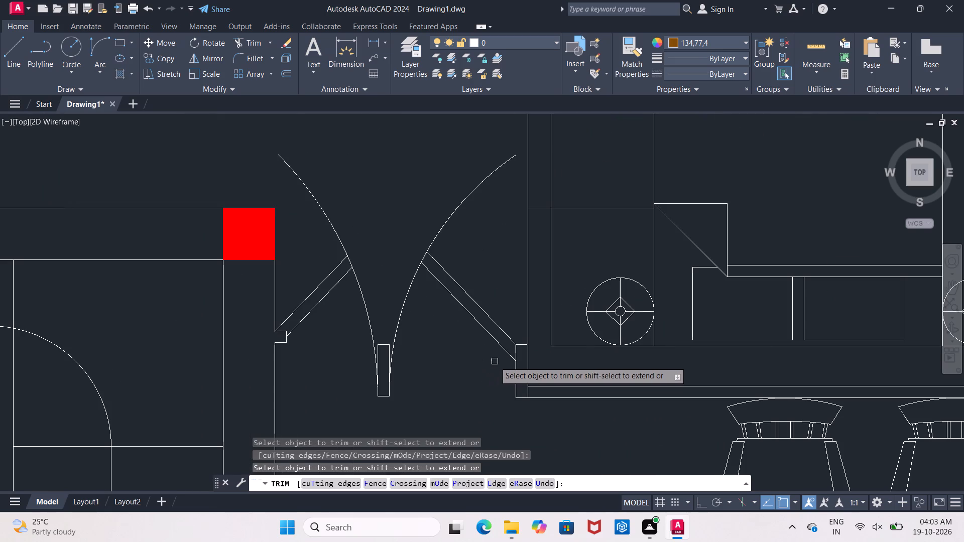
{"action": "scroll", "coordinate": [461, 366], "scroll_direction": "down", "scroll_amount": 3}
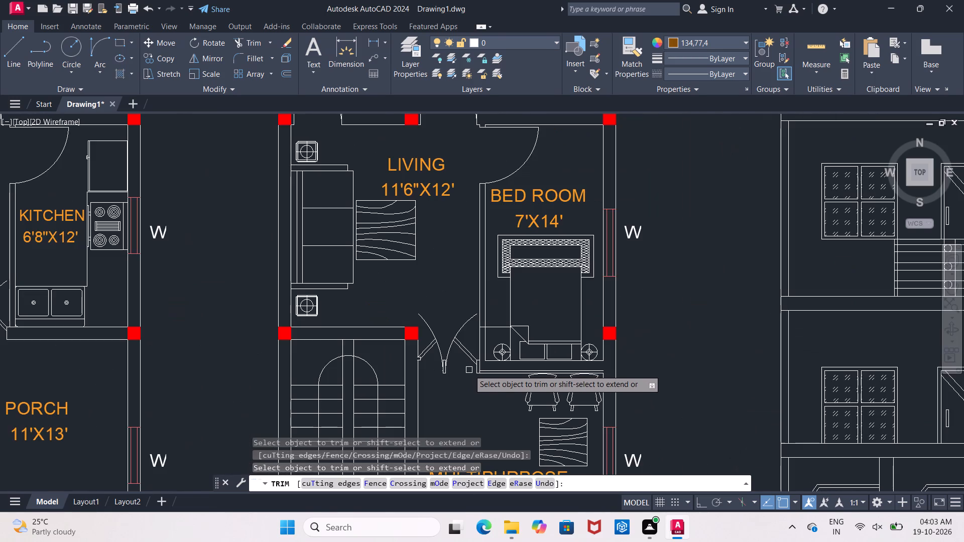
{"action": "key", "text": "Escape"}
Set the current object colour to ByLayer.
{"action": "scroll", "coordinate": [469, 370], "scroll_direction": "down", "scroll_amount": 3}
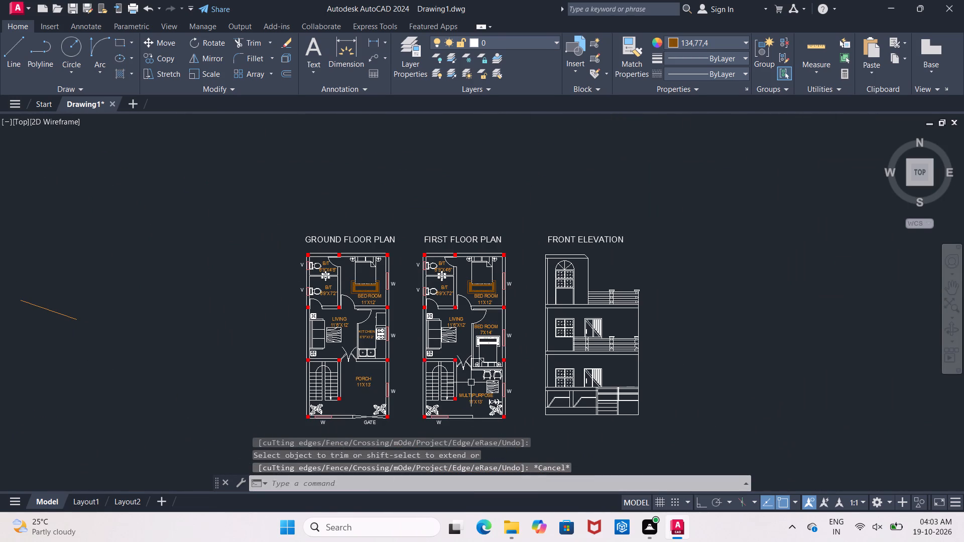
{"action": "scroll", "coordinate": [459, 372], "scroll_direction": "up", "scroll_amount": 3}
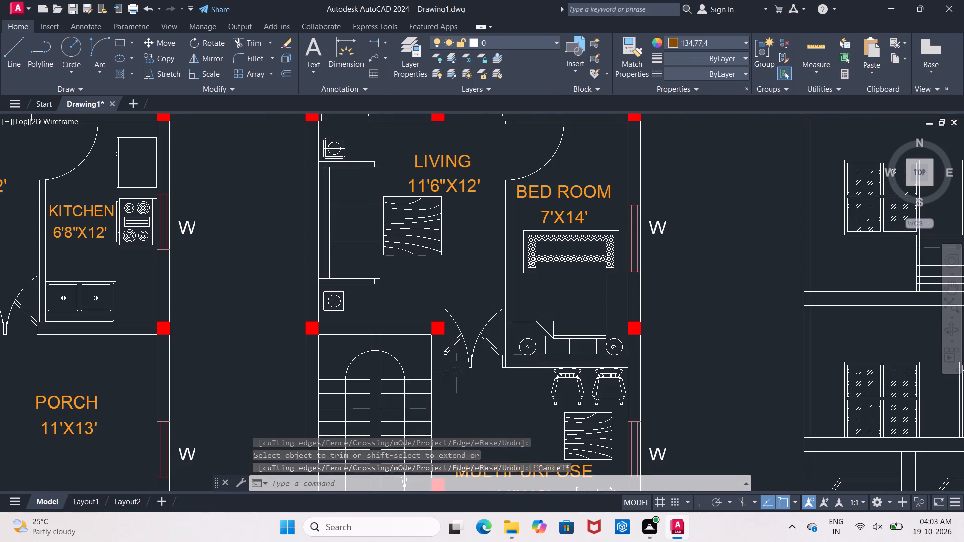
{"action": "scroll", "coordinate": [475, 392], "scroll_direction": "down", "scroll_amount": 2}
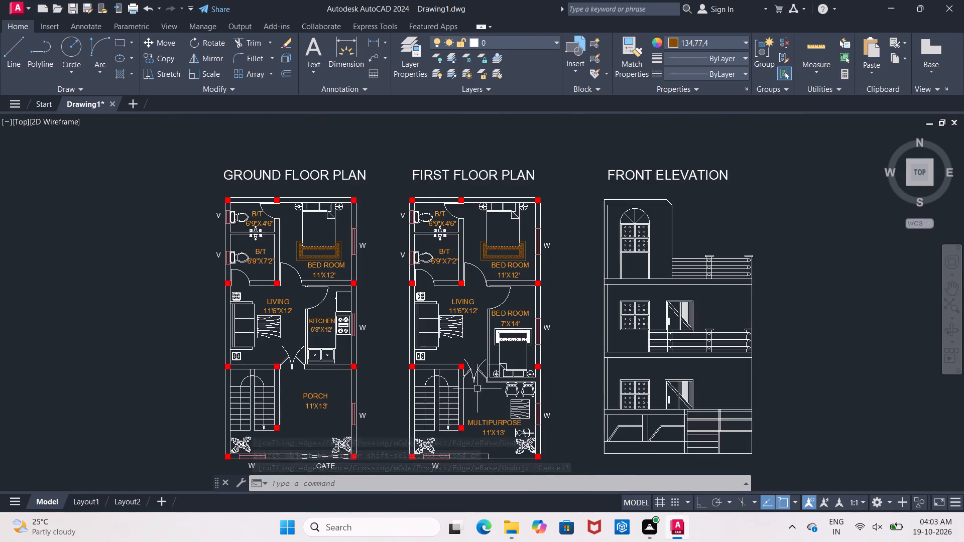
{"action": "scroll", "coordinate": [477, 388], "scroll_direction": "down", "scroll_amount": 2}
{"action": "scroll", "coordinate": [478, 393], "scroll_direction": "up", "scroll_amount": 1}
{"action": "middle_click_drag", "start_coordinate": [478, 391], "coordinate": [467, 365]}
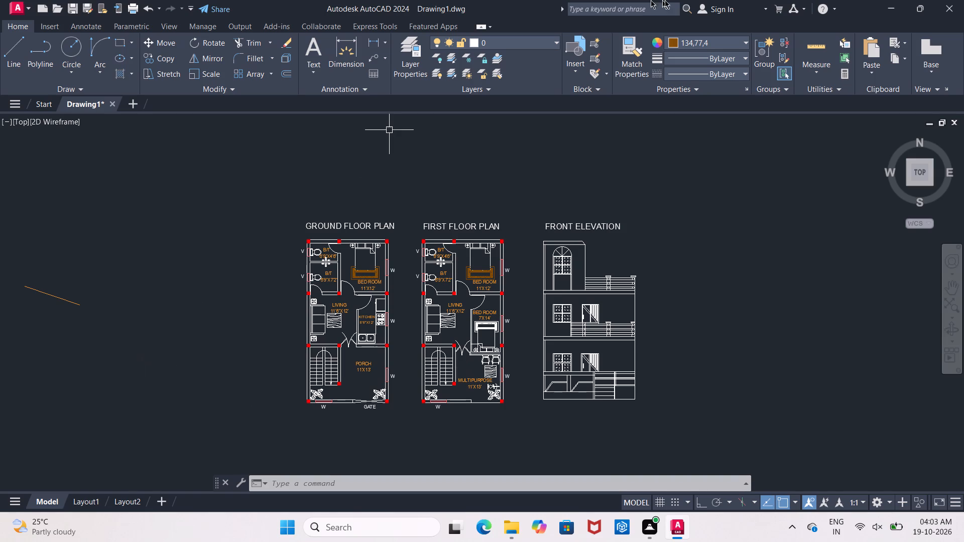
{"action": "left_click", "coordinate": [748, 43]}
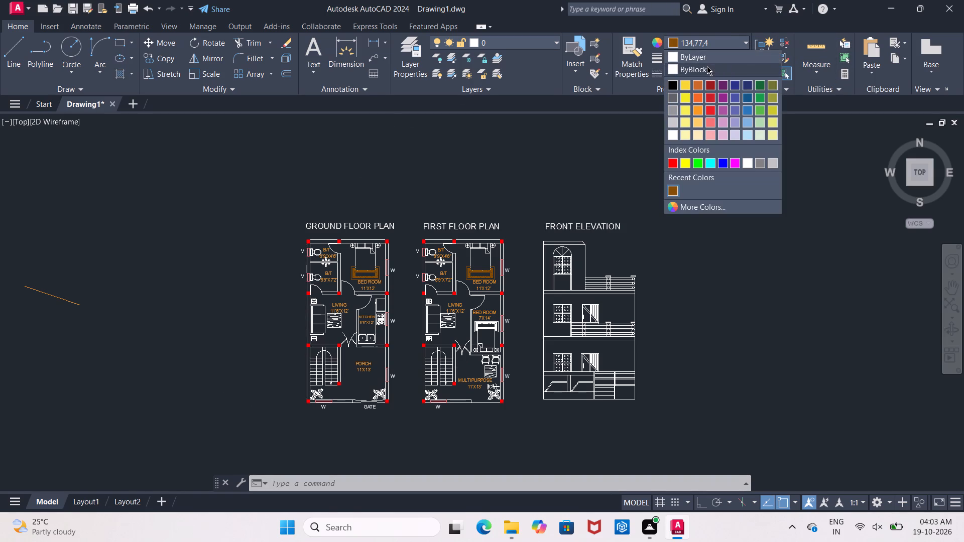
{"action": "left_click", "coordinate": [707, 60]}
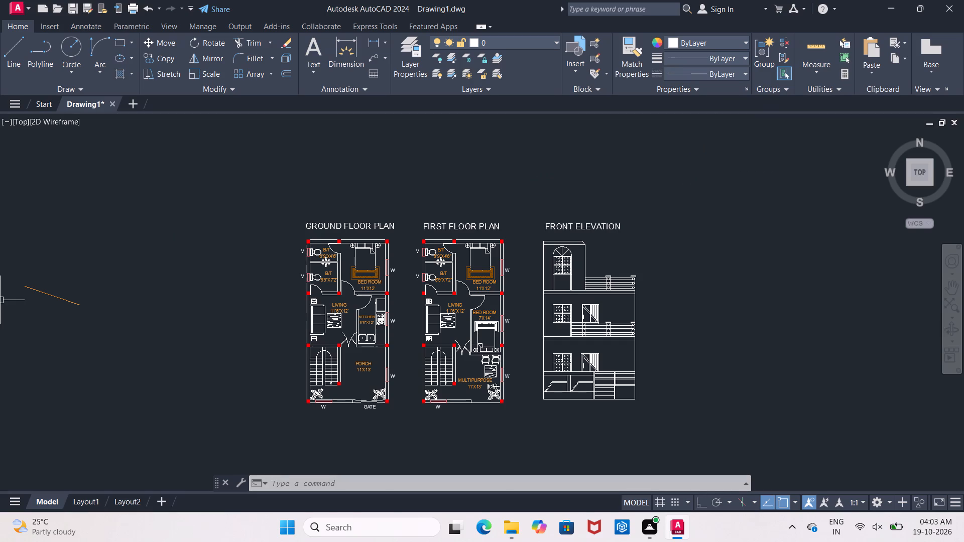
Delete the stray orange line lying outside the ground floor plan.
{"action": "left_click_drag", "start_coordinate": [17, 277], "coordinate": [29, 287]}
{"action": "left_click", "coordinate": [117, 330]}
{"action": "key", "text": "Delete"}
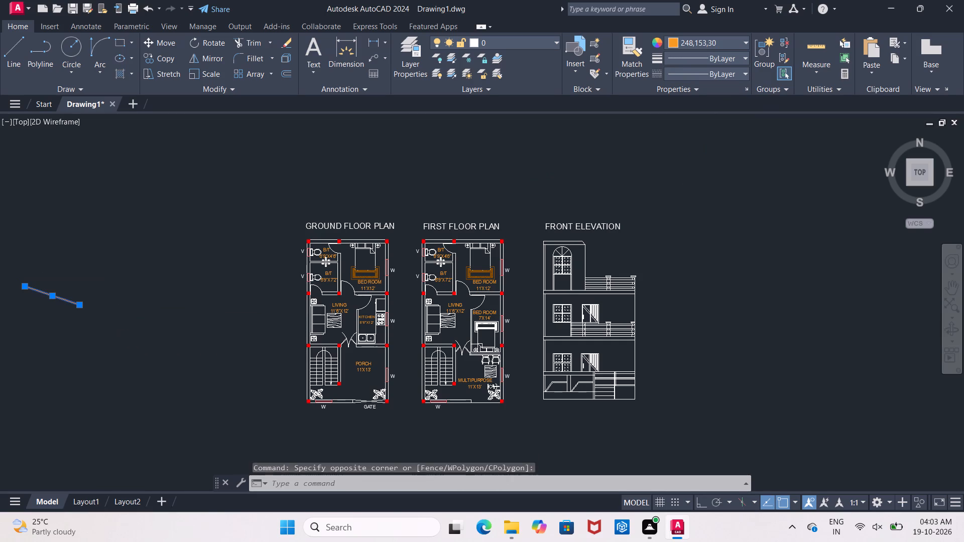
Draw a border rectangle about 94' by 53' around both floor plans, the front elevation and their titles.
{"action": "scroll", "coordinate": [156, 322], "scroll_direction": "down", "scroll_amount": 1}
{"action": "scroll", "coordinate": [164, 325], "scroll_direction": "up", "scroll_amount": 2}
{"action": "scroll", "coordinate": [227, 342], "scroll_direction": "down", "scroll_amount": 1}
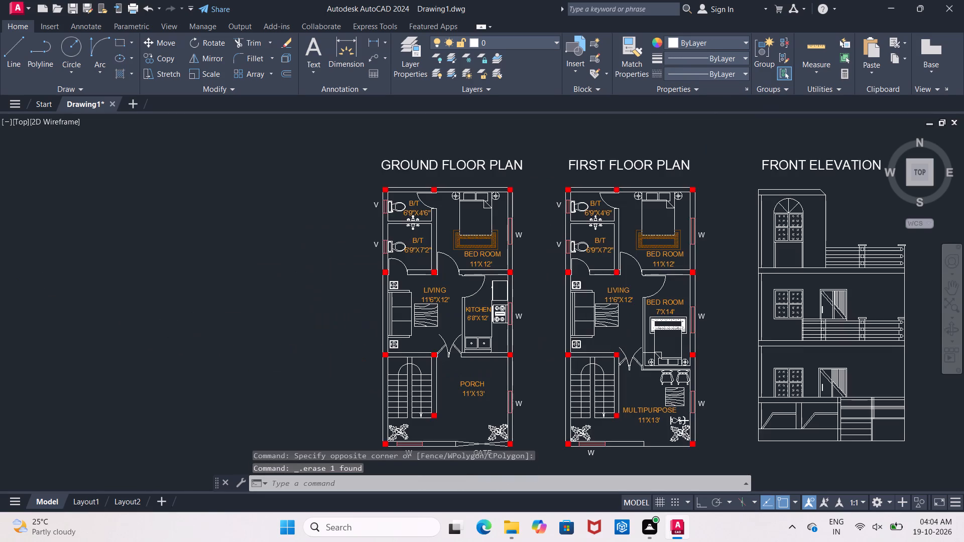
{"action": "middle_click_drag", "start_coordinate": [227, 342], "coordinate": [191, 294]}
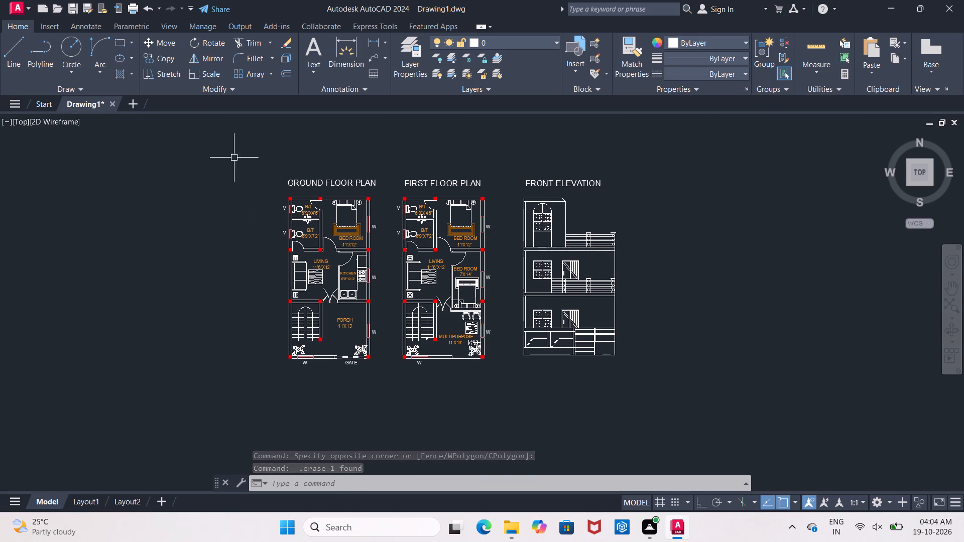
{"action": "left_click", "coordinate": [118, 48]}
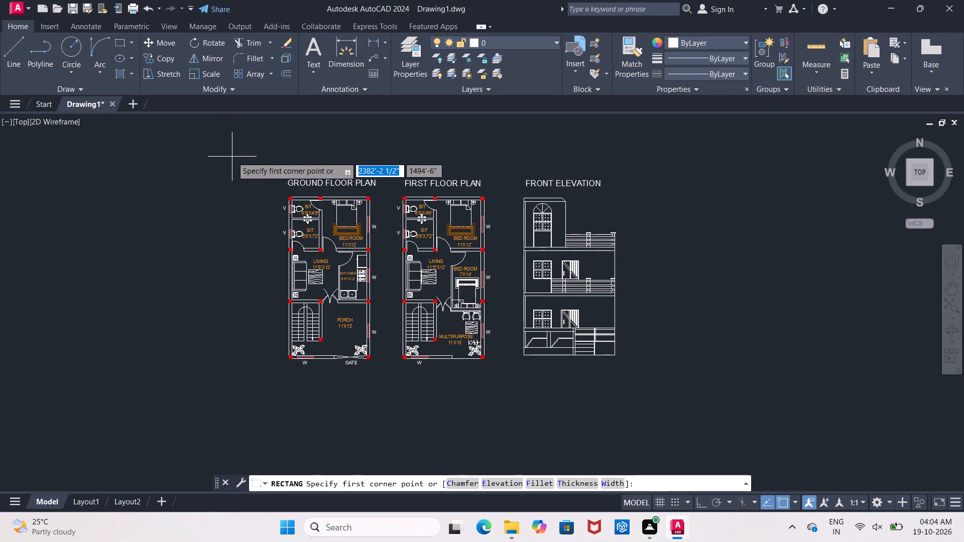
{"action": "left_click", "coordinate": [258, 166]}
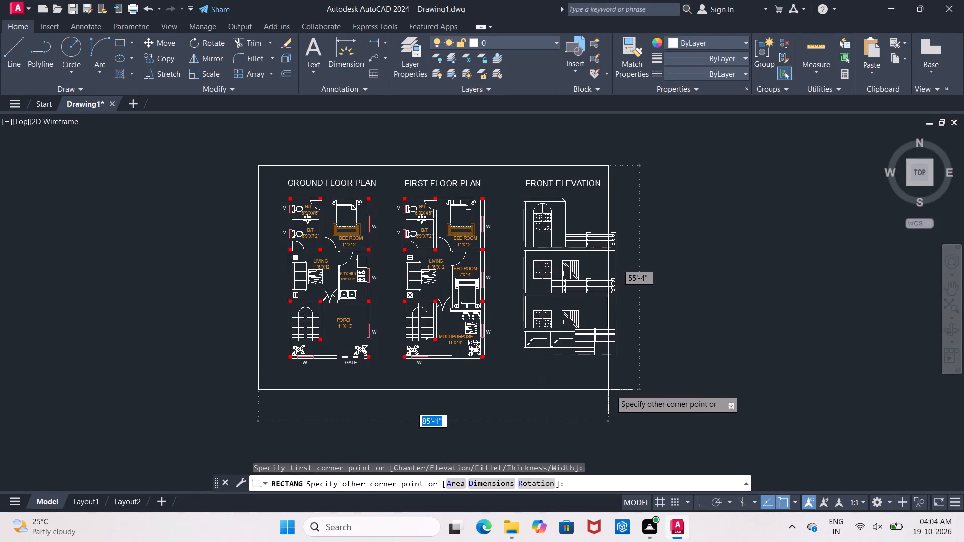
{"action": "left_click", "coordinate": [640, 381]}
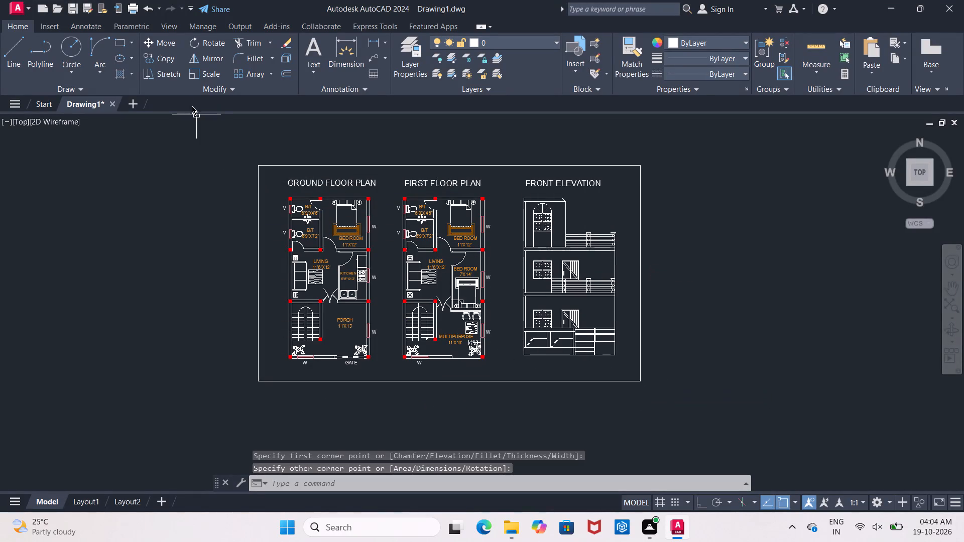
Draw a second, outer border rectangle about 98'-7" by 56'-9 1/2" just outside the first one.
{"action": "left_click", "coordinate": [119, 40]}
{"action": "left_click", "coordinate": [249, 159]}
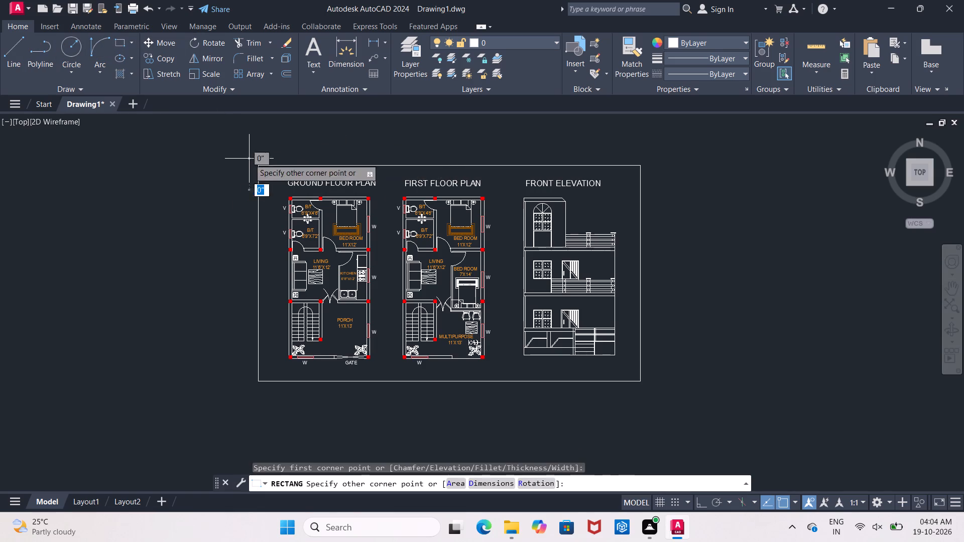
{"action": "left_click", "coordinate": [649, 389]}
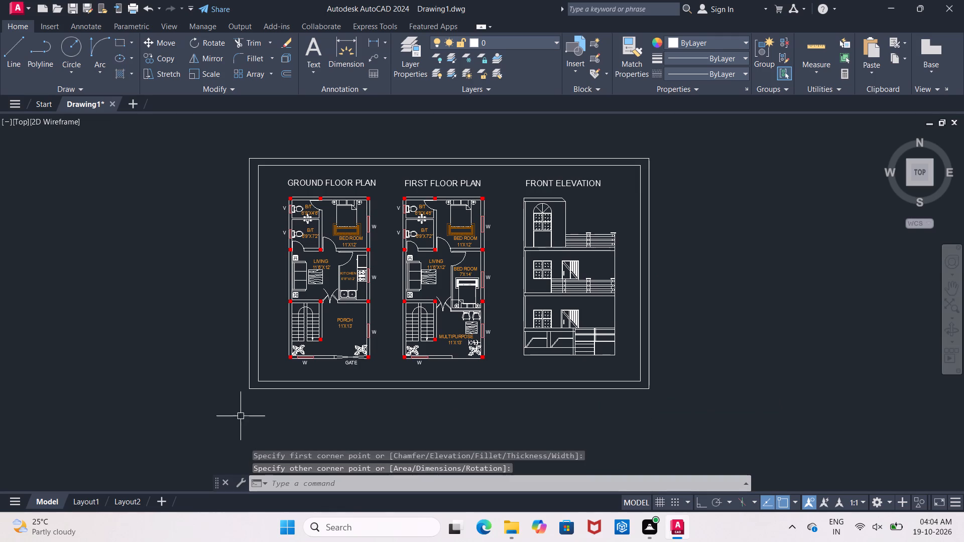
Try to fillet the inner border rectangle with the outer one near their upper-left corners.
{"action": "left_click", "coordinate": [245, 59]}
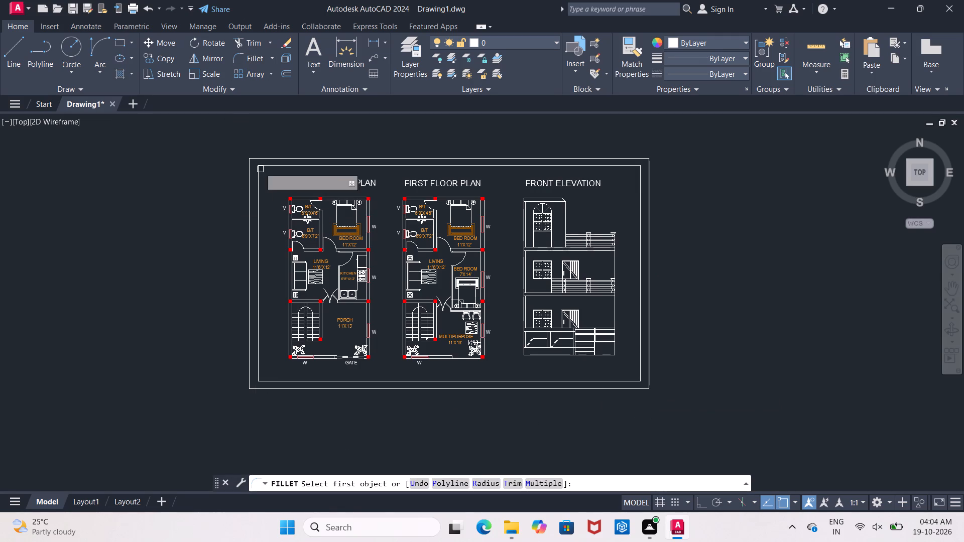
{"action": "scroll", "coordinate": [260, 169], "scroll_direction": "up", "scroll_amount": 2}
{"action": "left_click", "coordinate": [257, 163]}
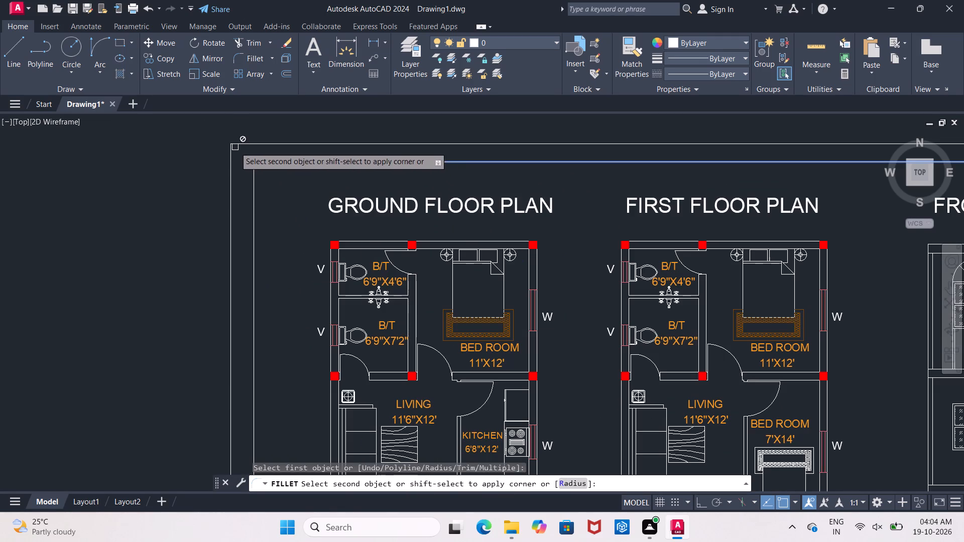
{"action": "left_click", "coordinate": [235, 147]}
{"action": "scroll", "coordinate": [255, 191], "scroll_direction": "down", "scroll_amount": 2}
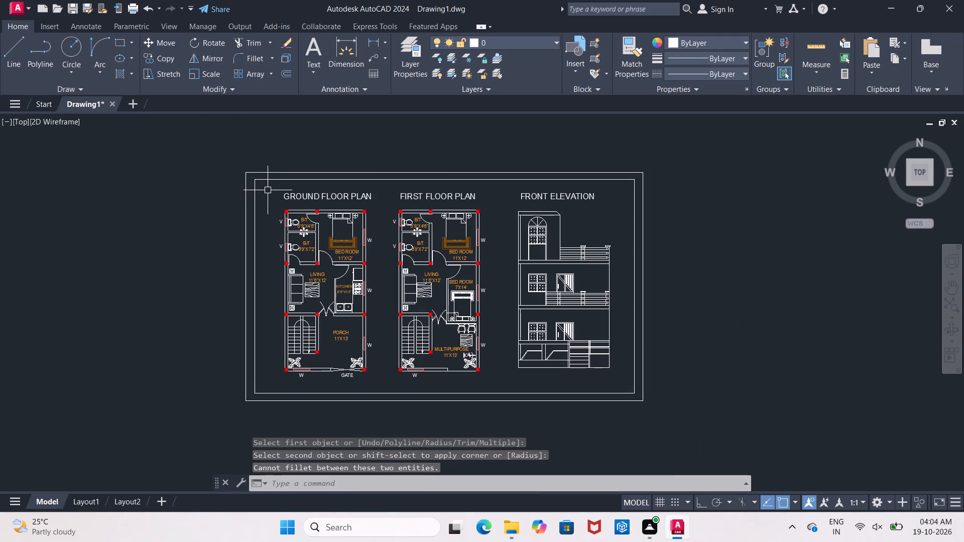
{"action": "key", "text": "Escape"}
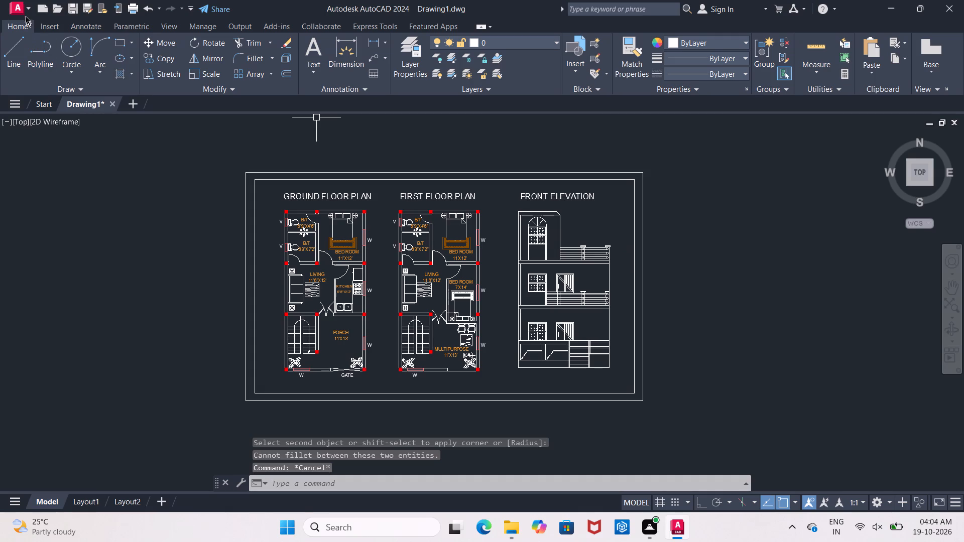
Save the drawing as G+1 PLAN WITH ELEVATION LOG ON in the mallikarjun folder on the Desktop.
{"action": "left_click", "coordinate": [22, 10]}
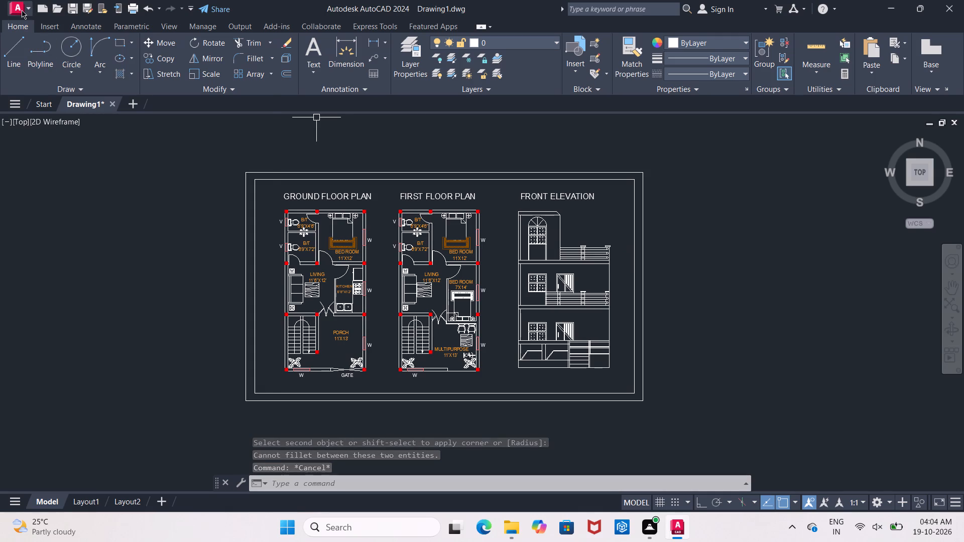
{"action": "left_click", "coordinate": [75, 161]}
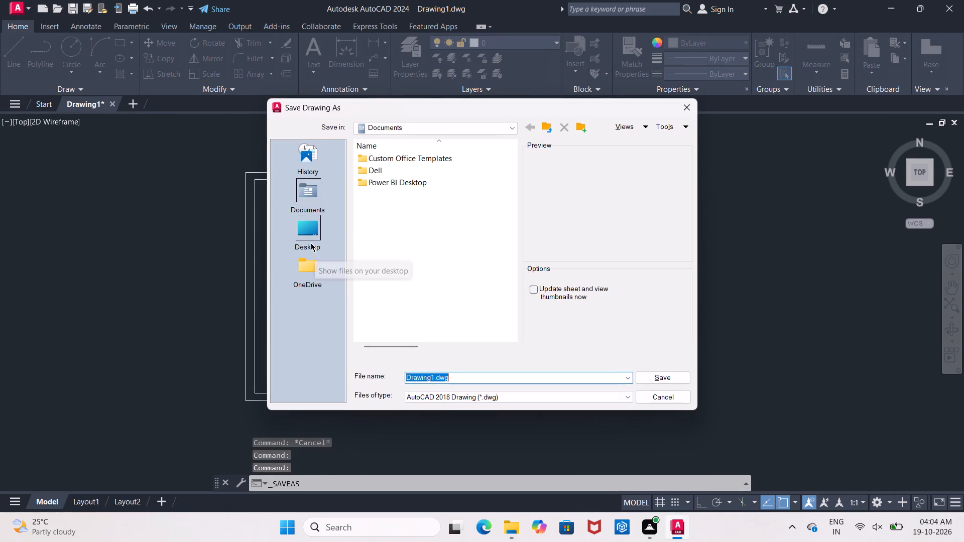
{"action": "double_click", "coordinate": [311, 242]}
{"action": "double_click", "coordinate": [387, 331]}
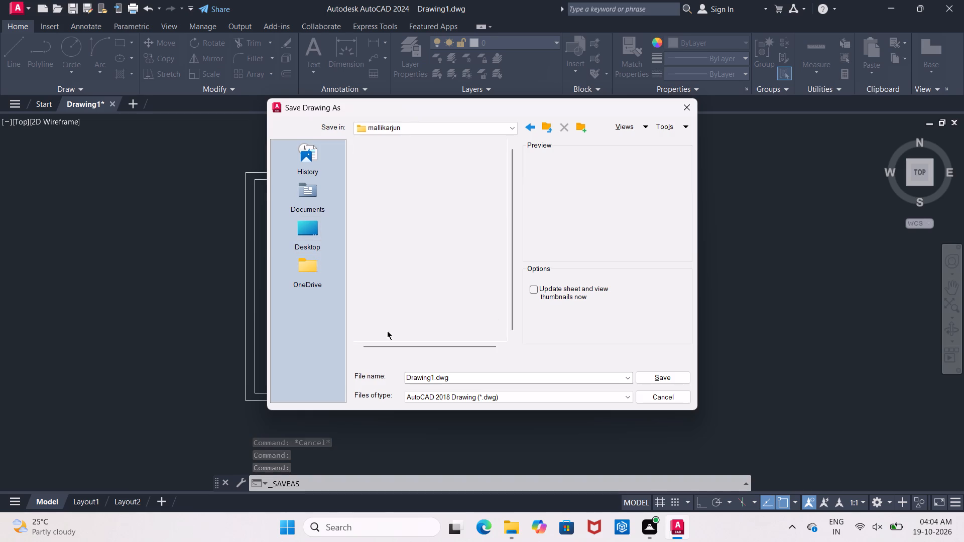
{"action": "left_click", "coordinate": [455, 372]}
{"action": "left_click", "coordinate": [459, 380]}
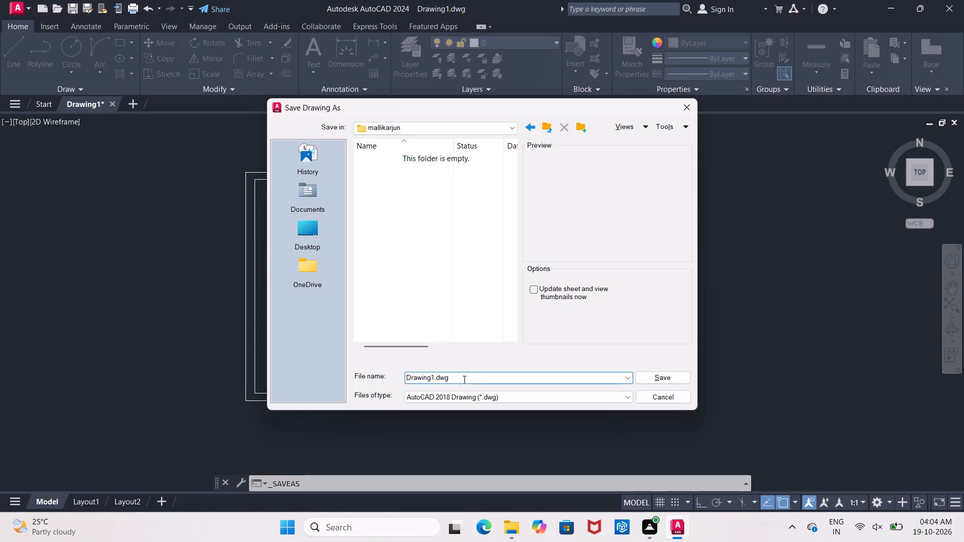
{"action": "key", "text": "BackSpace"}
{"action": "key", "text": "BackSpace"}
{"action": "key", "text": "BackSpace"}
{"action": "key", "text": "BackSpace"}
{"action": "key", "text": "BackSpace"}
{"action": "key", "text": "BackSpace"}
{"action": "key", "text": "BackSpace"}
{"action": "key", "text": "BackSpace"}
{"action": "key", "text": "BackSpace"}
{"action": "key", "text": "BackSpace"}
{"action": "key", "text": "BackSpace"}
{"action": "key", "text": "BackSpace"}
{"action": "key", "text": "BackSpace"}
{"action": "key", "text": "BackSpace"}
{"action": "key", "text": "BackSpace"}
{"action": "key", "text": "BackSpace"}
{"action": "key", "text": "BackSpace"}
{"action": "key", "text": "BackSpace"}
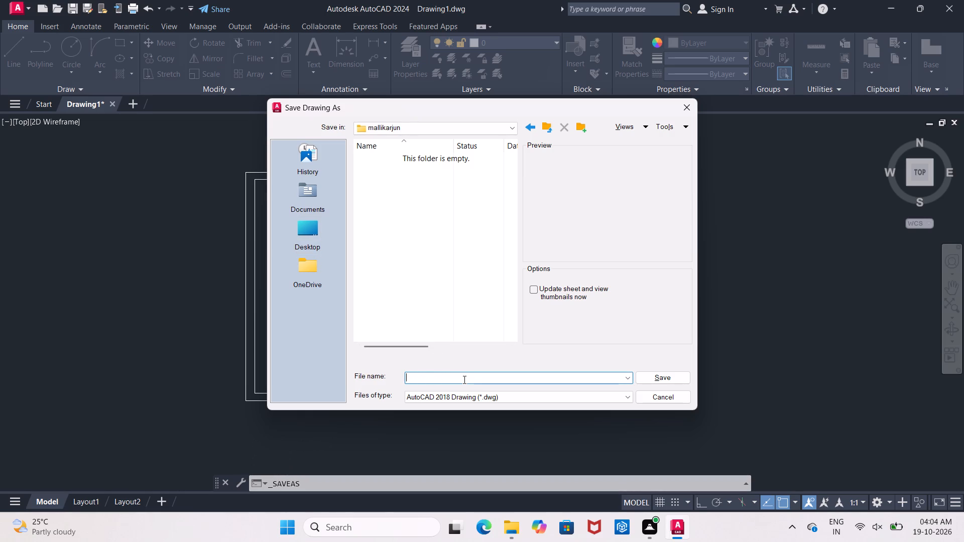
{"action": "key", "text": "g"}
{"action": "type", "text": "+1"}
{"action": "key", "text": "space"}
{"action": "type", "text": "PLAN WITH ELEVATION"}
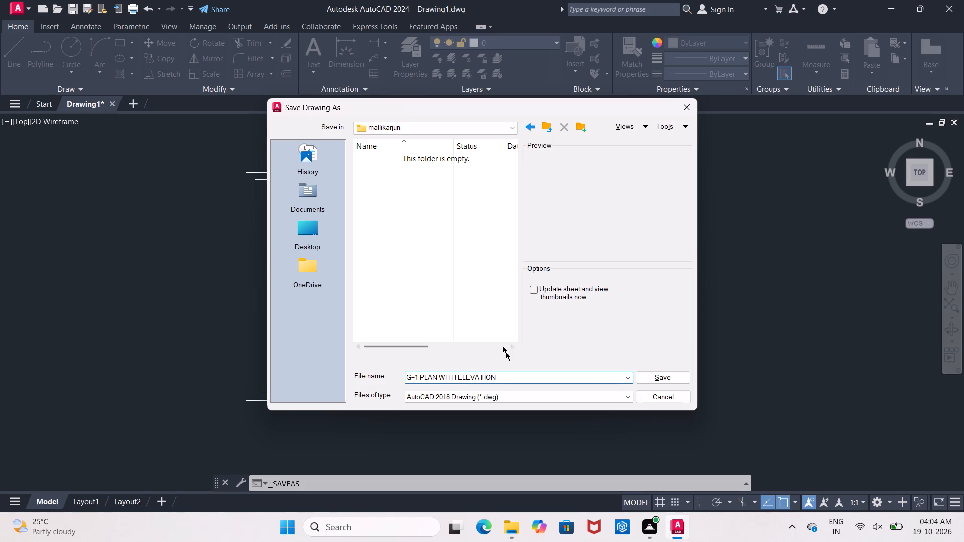
{"action": "left_click", "coordinate": [514, 375]}
{"action": "key", "text": "space"}
{"action": "type", "text": "LO"}
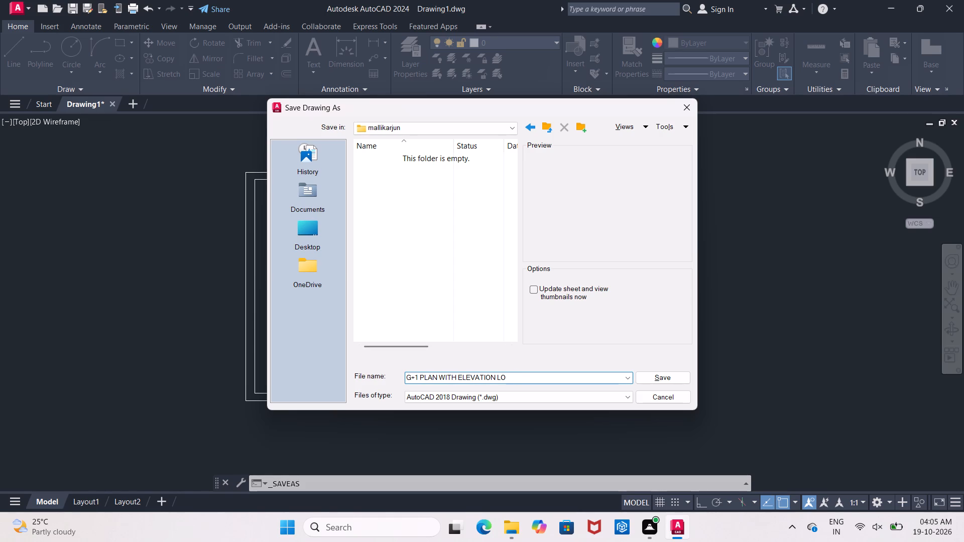
{"action": "type", "text": "G ON"}
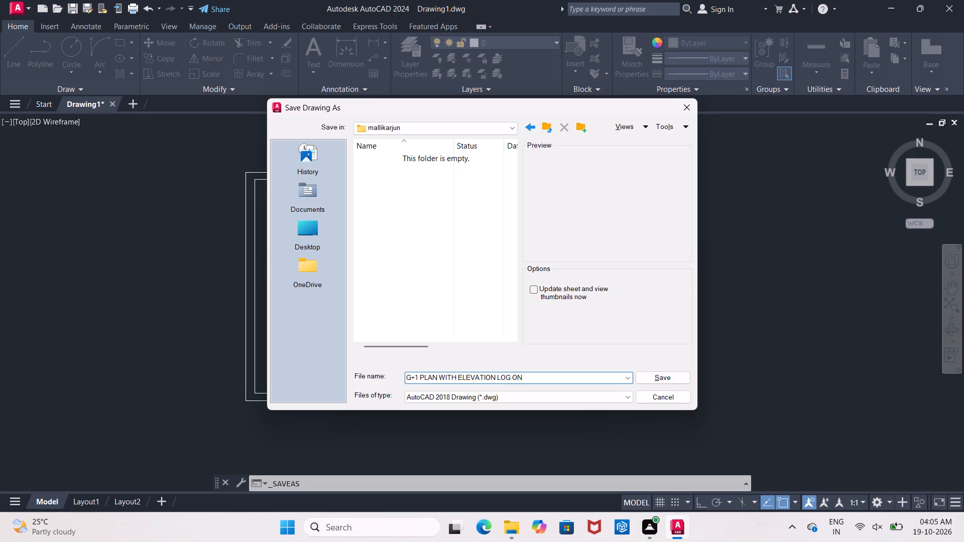
{"action": "left_click", "coordinate": [657, 379]}
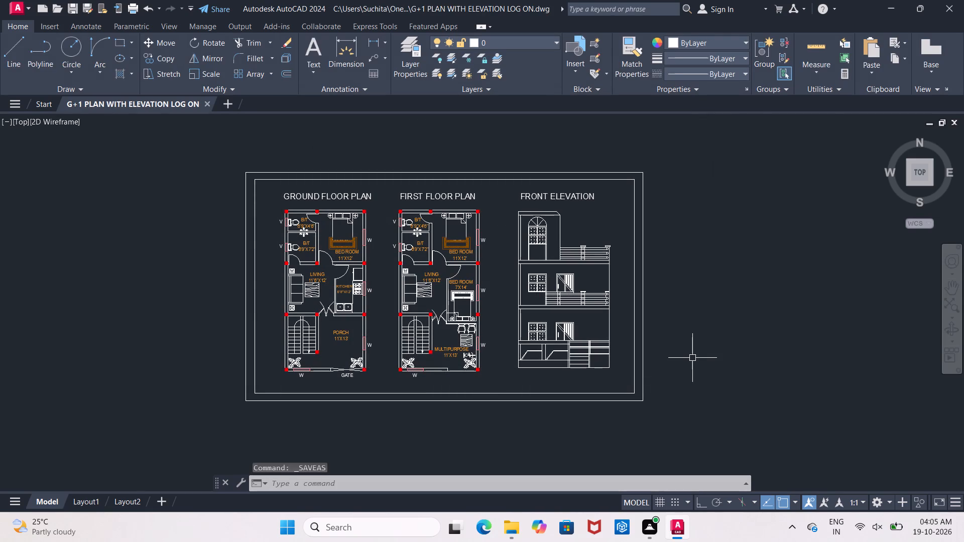
Check the log file setting among the Open and Save options and dismiss the web and mobile notification.
{"action": "type", "text": "OP"}
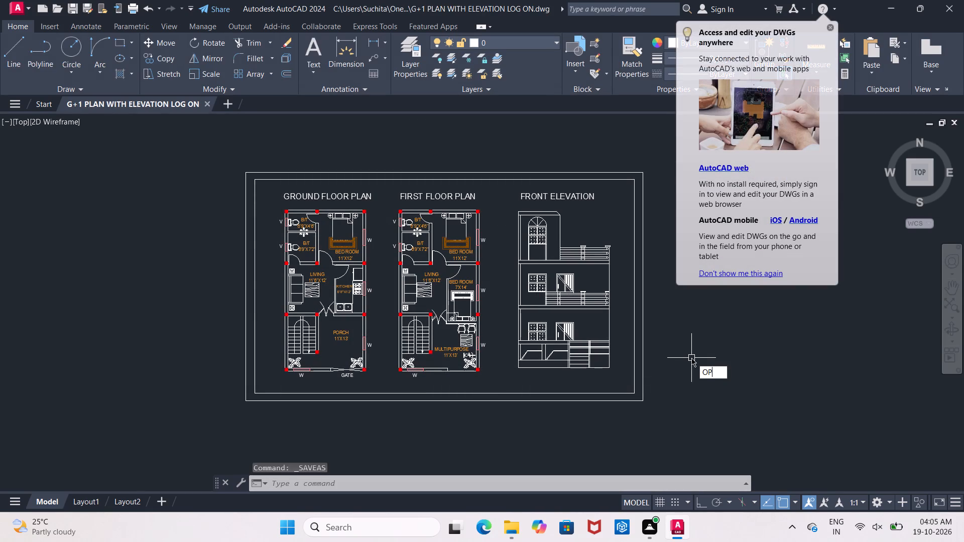
{"action": "left_click", "coordinate": [716, 386]}
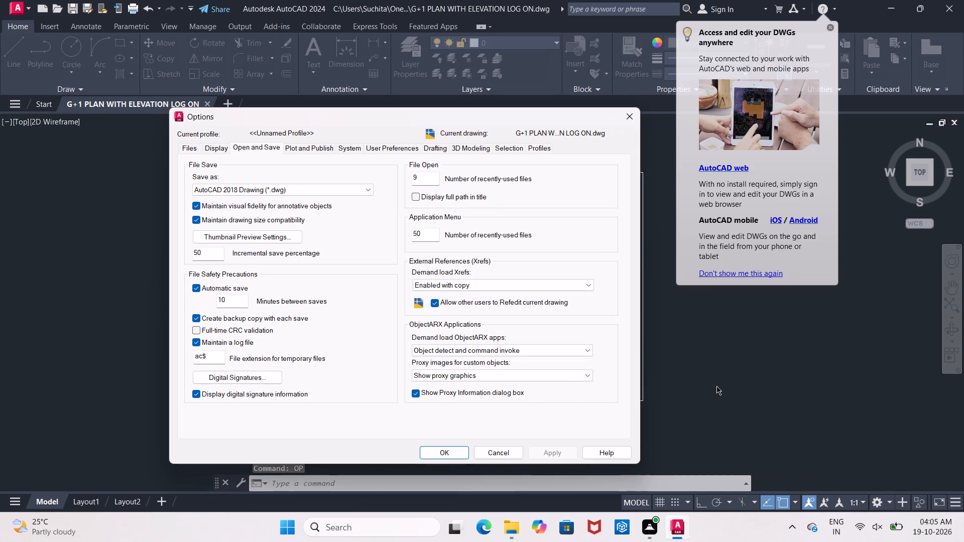
{"action": "left_click", "coordinate": [620, 118]}
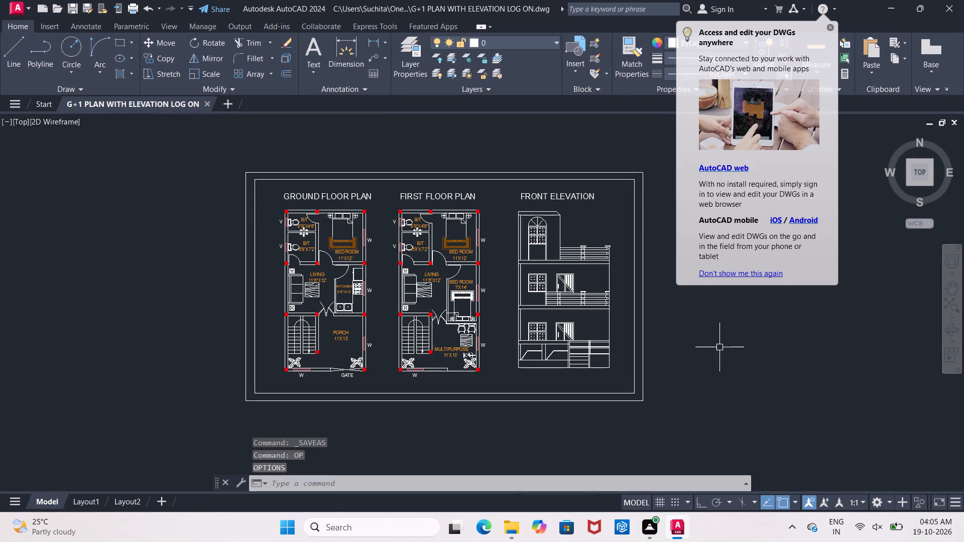
{"action": "left_click", "coordinate": [830, 26]}
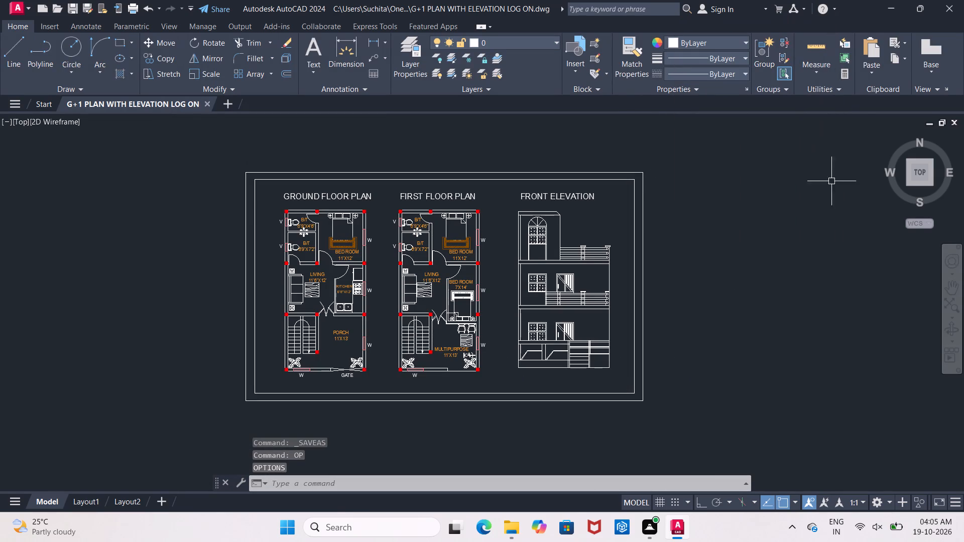
Turn off log file recording with LOGFILEOFF.
{"action": "type", "text": "LOG"}
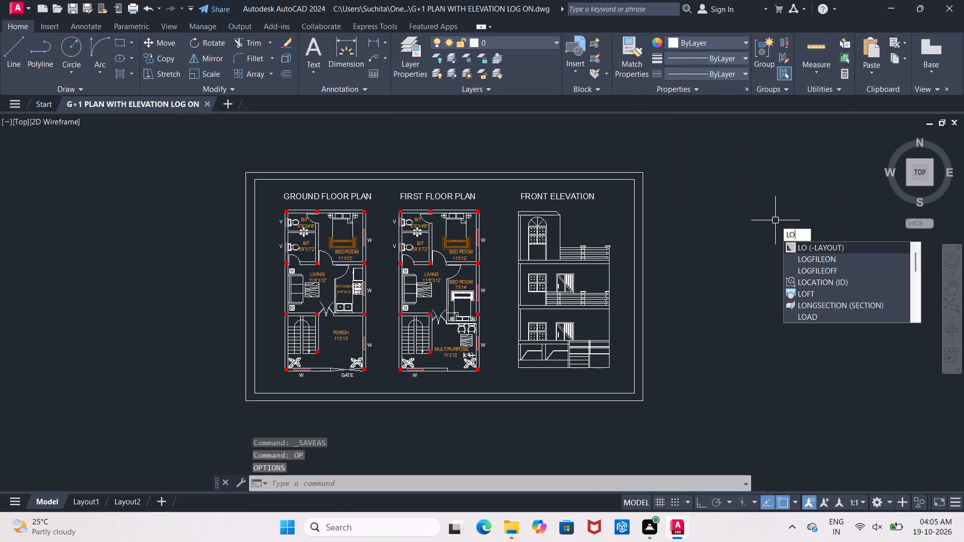
{"action": "left_click", "coordinate": [813, 254]}
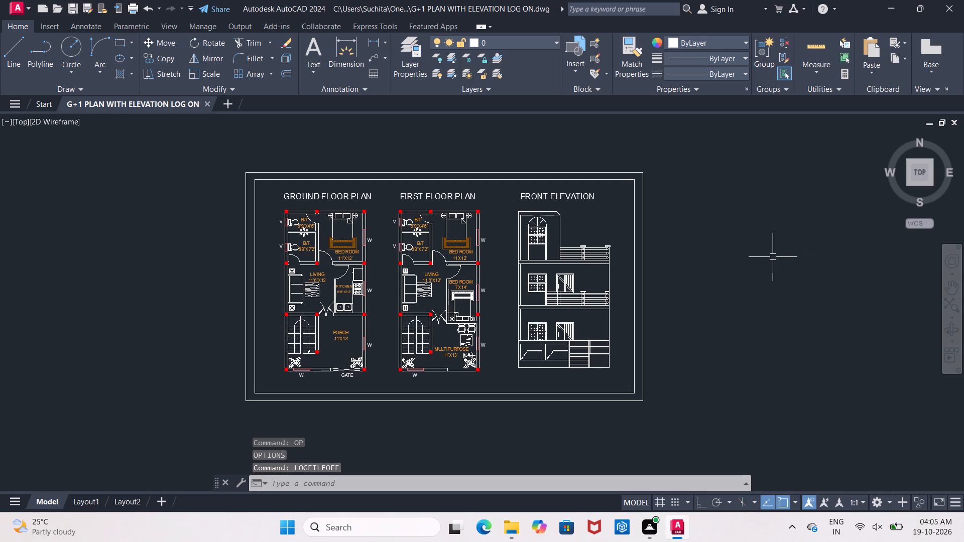
Save a copy of the drawing in the same folder as G+1 PLAN WITH ELEVATION LOG OFF.
{"action": "left_click", "coordinate": [15, 8]}
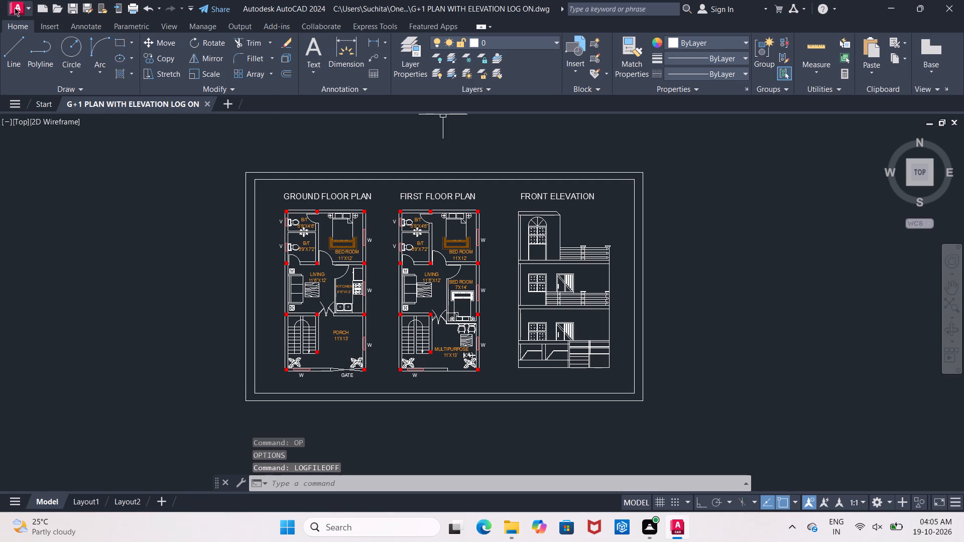
{"action": "left_click", "coordinate": [89, 168]}
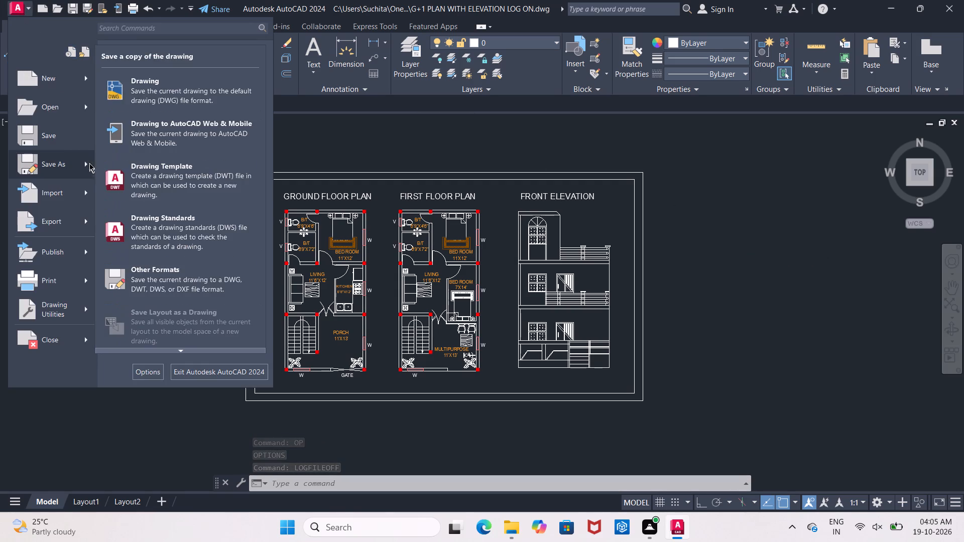
{"action": "left_click", "coordinate": [139, 96]}
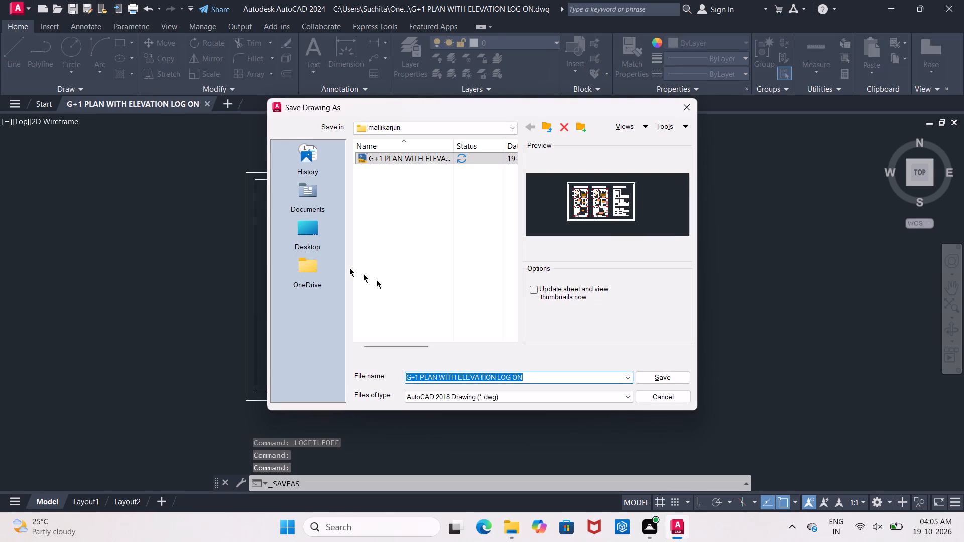
{"action": "left_click", "coordinate": [536, 379]}
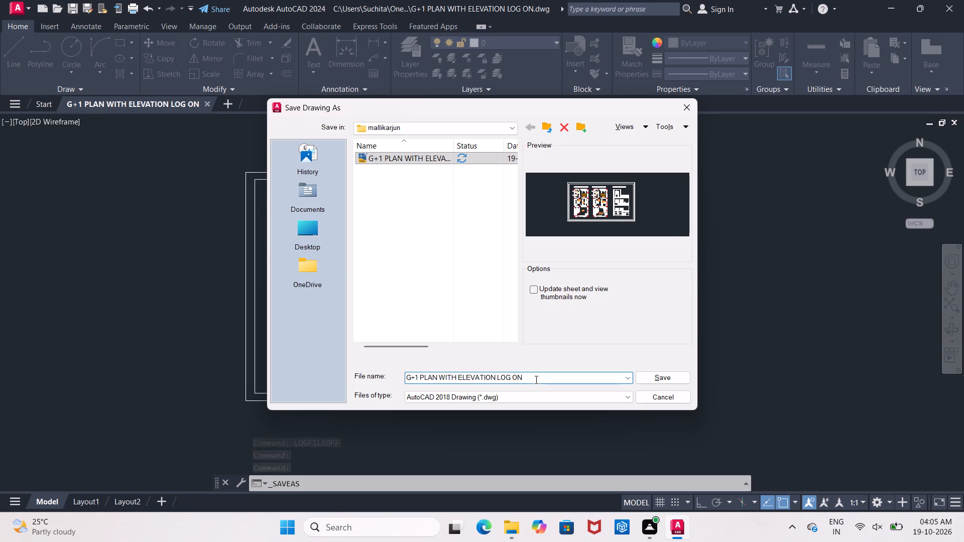
{"action": "key", "text": "BackSpace"}
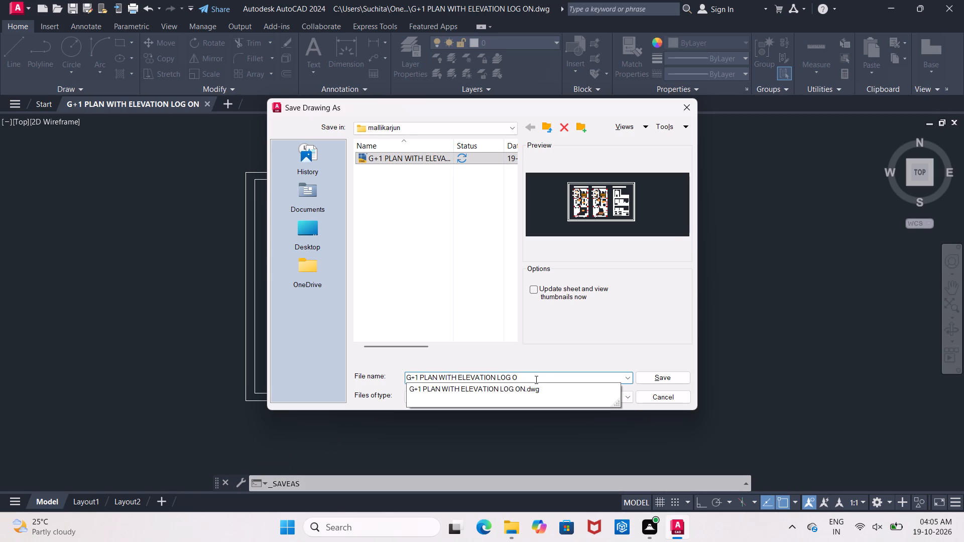
{"action": "type", "text": "FF"}
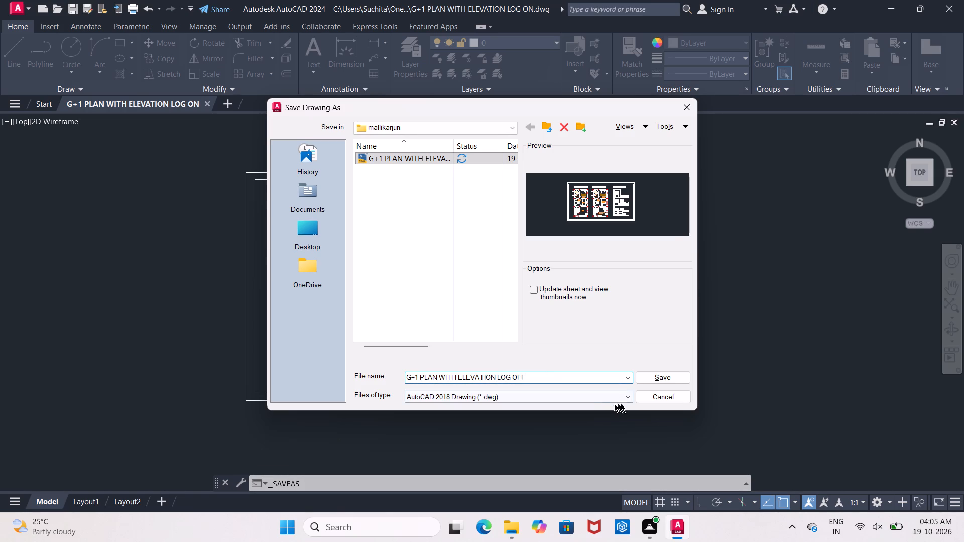
{"action": "left_click", "coordinate": [662, 374]}
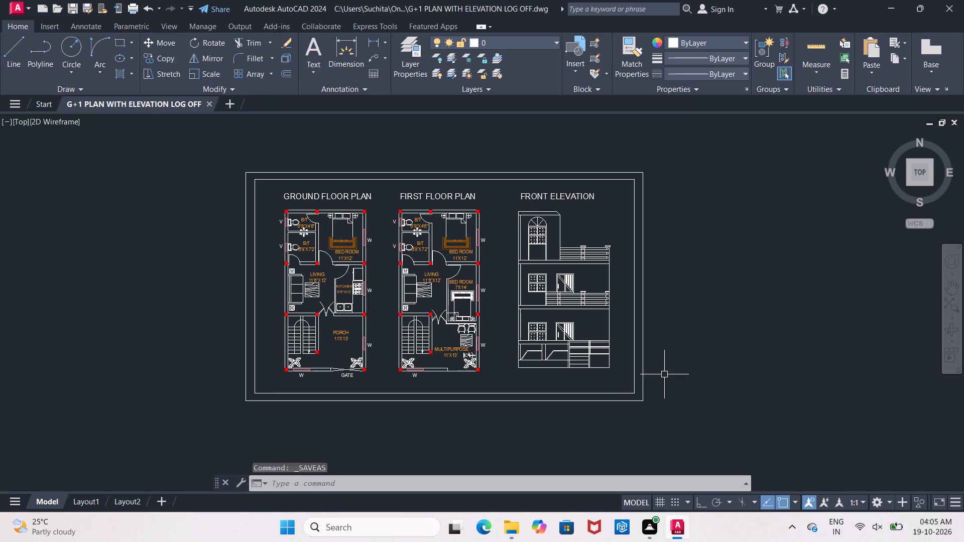
Set up a plot of the drawing with the DWG To PDF.pc3 plotter on ISO A3 (297.00 x 420.00 MM) paper.
{"action": "key", "text": "ctrl+p"}
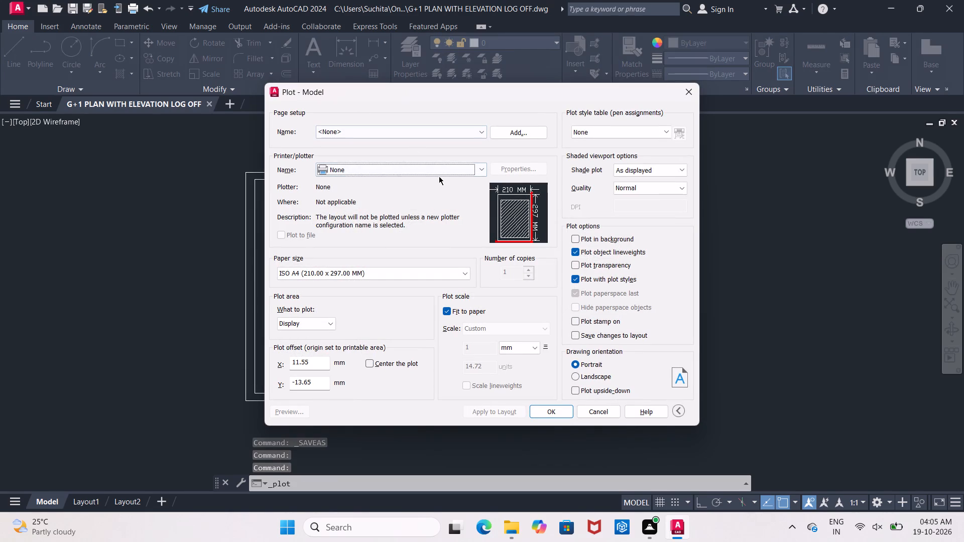
{"action": "left_click", "coordinate": [438, 171]}
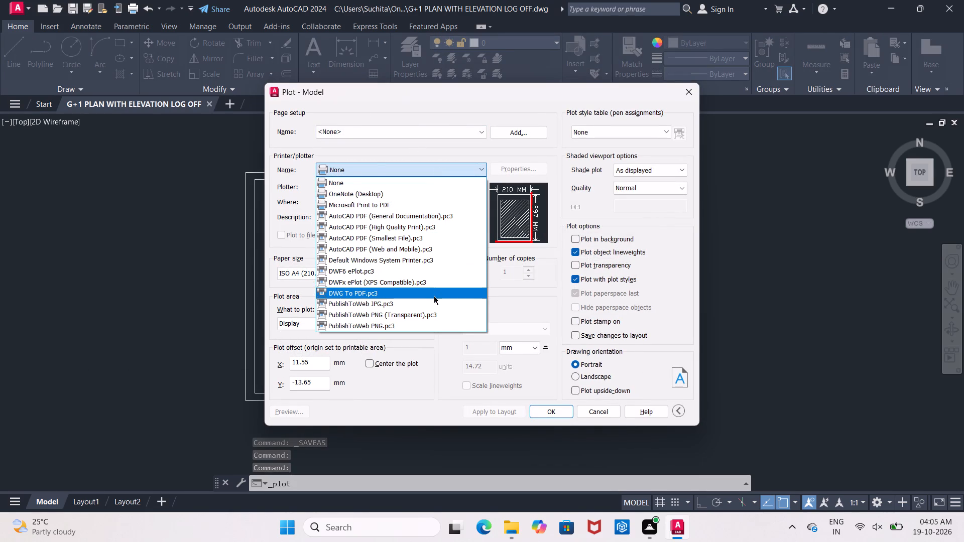
{"action": "left_click", "coordinate": [434, 296]}
{"action": "left_click", "coordinate": [435, 277]}
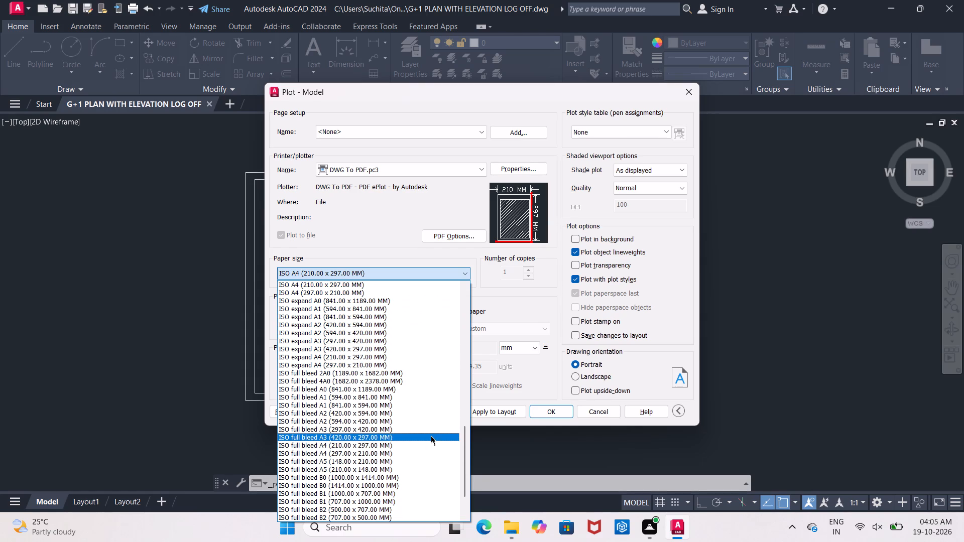
{"action": "scroll", "coordinate": [412, 332], "scroll_direction": "up", "scroll_amount": 5}
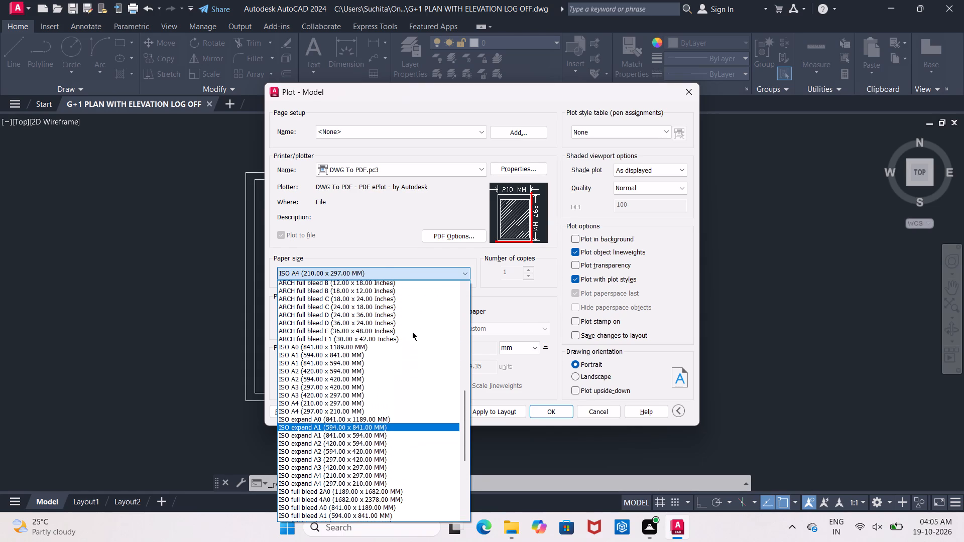
{"action": "left_click", "coordinate": [406, 389]}
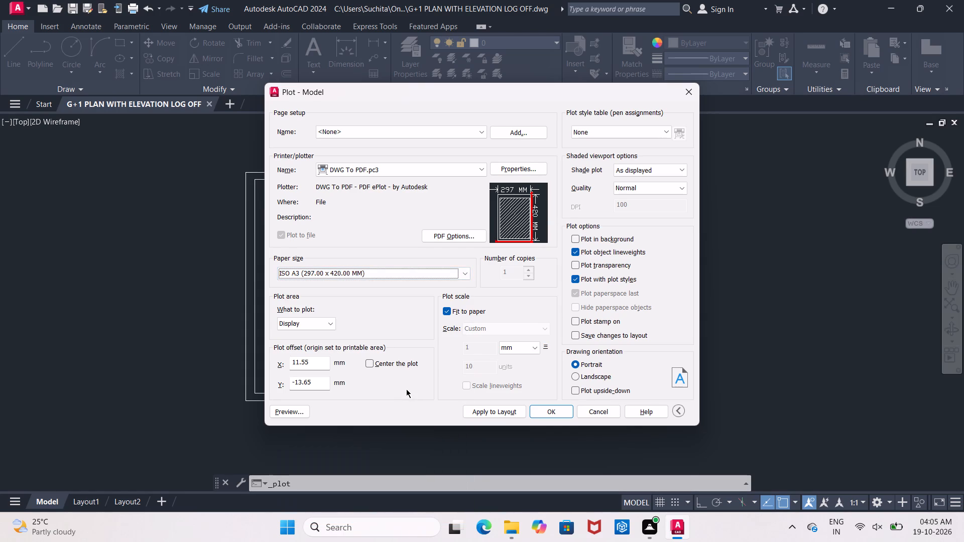
{"action": "middle_click_drag", "start_coordinate": [407, 380], "coordinate": [394, 303]}
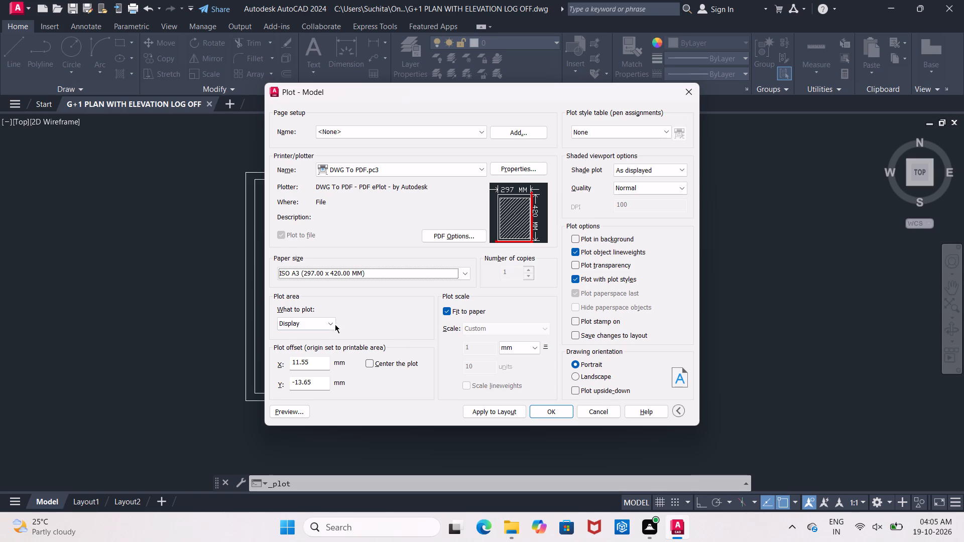
Centre the plot and set the plot area to a window around the outer border's opposite corners.
{"action": "left_click", "coordinate": [369, 366]}
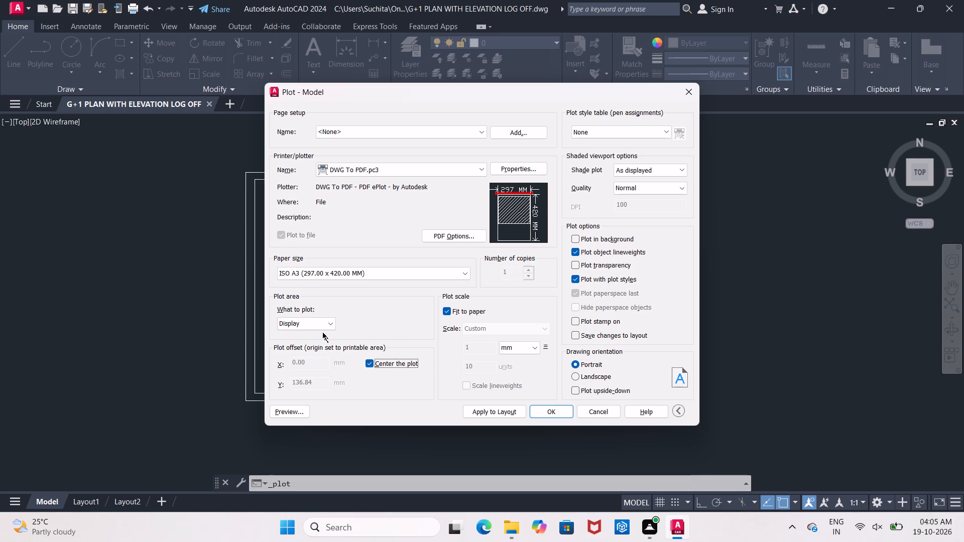
{"action": "left_click", "coordinate": [328, 325]}
{"action": "left_click", "coordinate": [327, 360]}
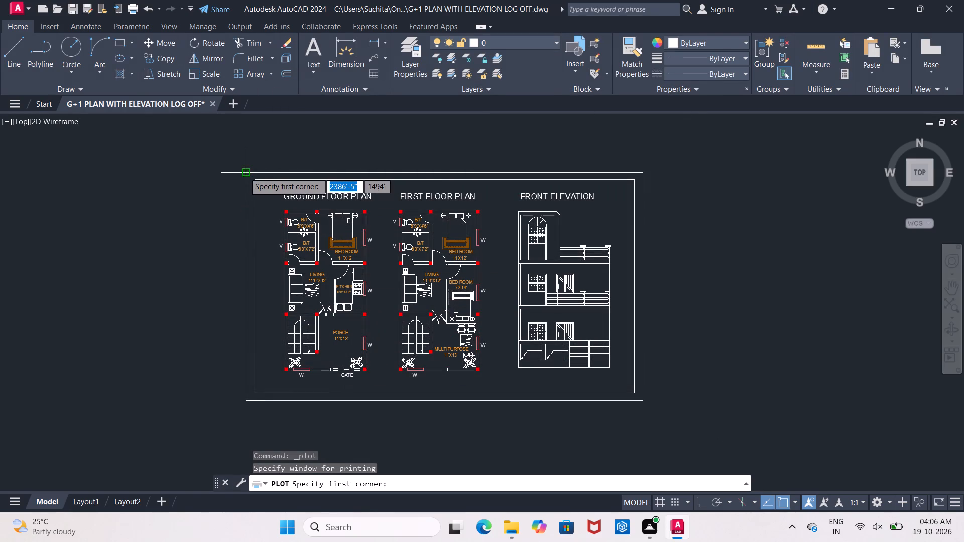
{"action": "left_click", "coordinate": [244, 172]}
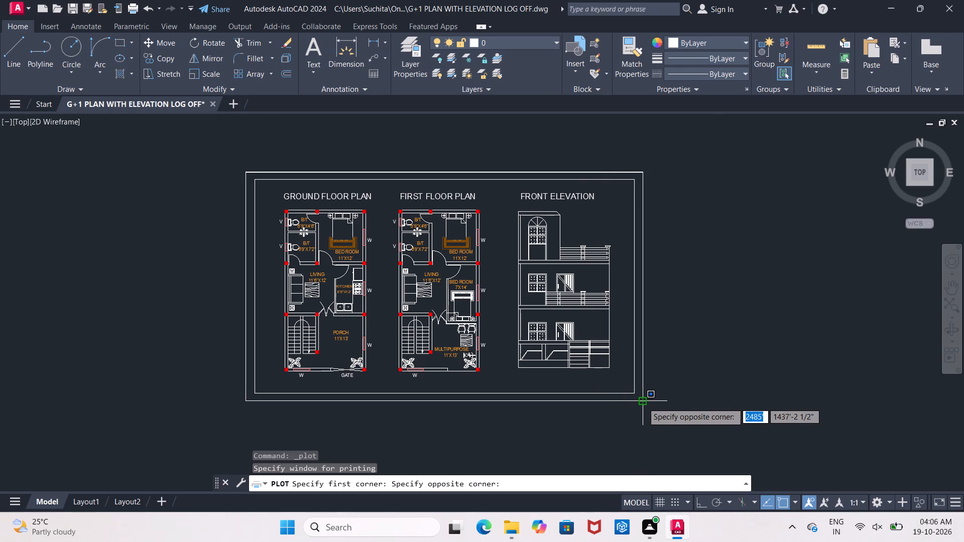
{"action": "left_click", "coordinate": [643, 402]}
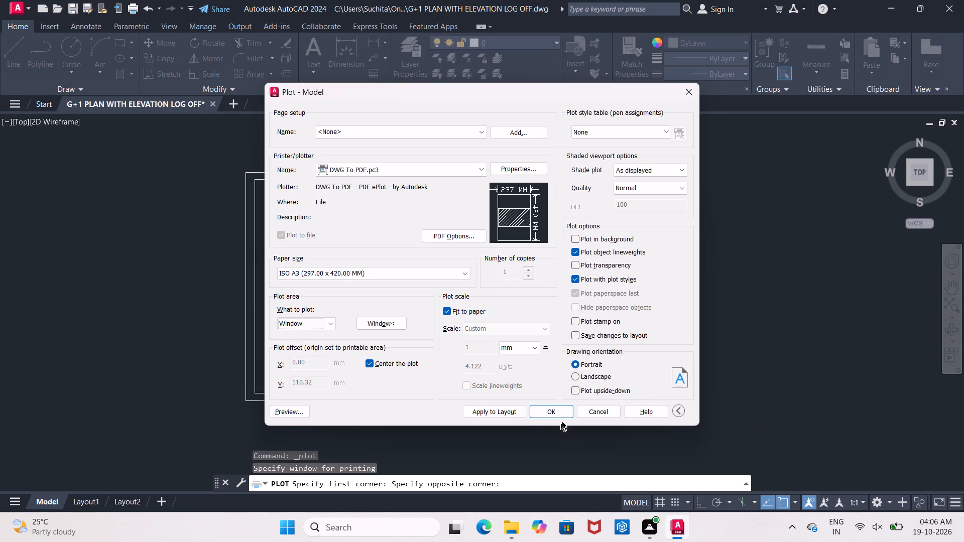
Preview the plot and examine the floor plans and front elevation up close, then close the preview.
{"action": "left_click", "coordinate": [283, 412]}
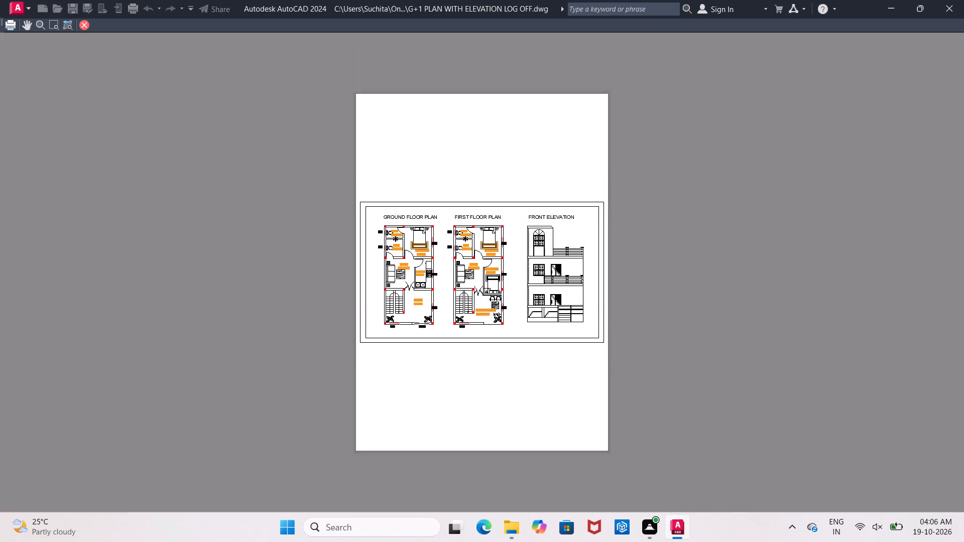
{"action": "scroll", "coordinate": [439, 239], "scroll_direction": "up", "scroll_amount": 1}
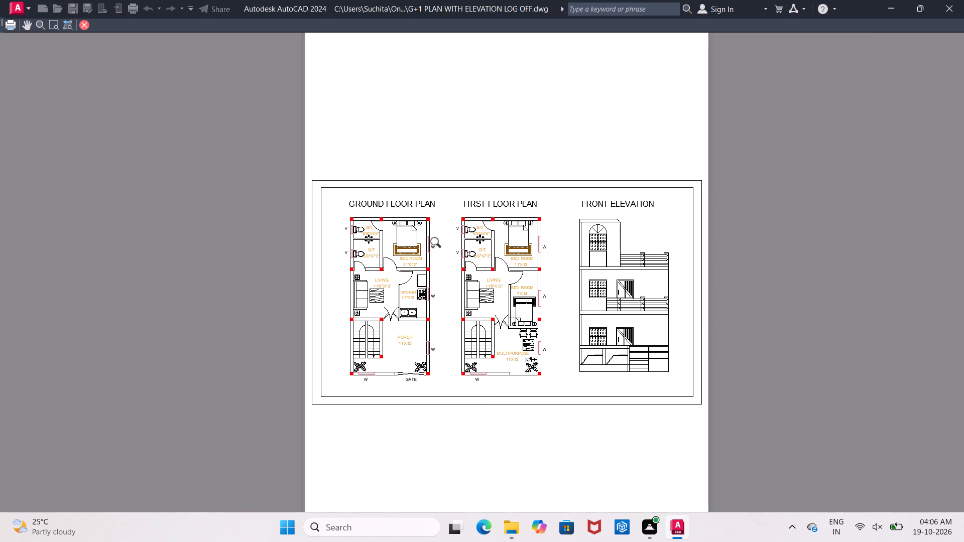
{"action": "scroll", "coordinate": [439, 244], "scroll_direction": "up", "scroll_amount": 2}
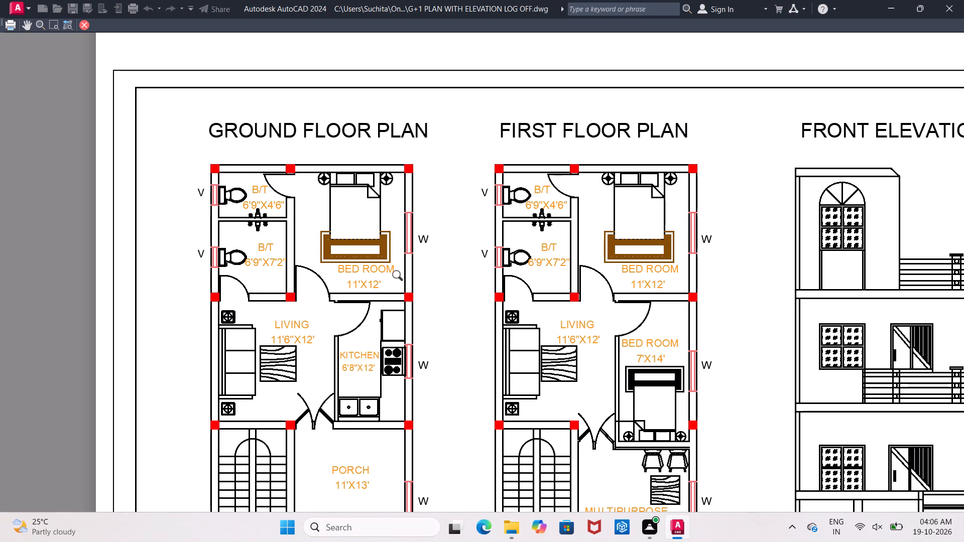
{"action": "scroll", "coordinate": [367, 255], "scroll_direction": "up", "scroll_amount": 3}
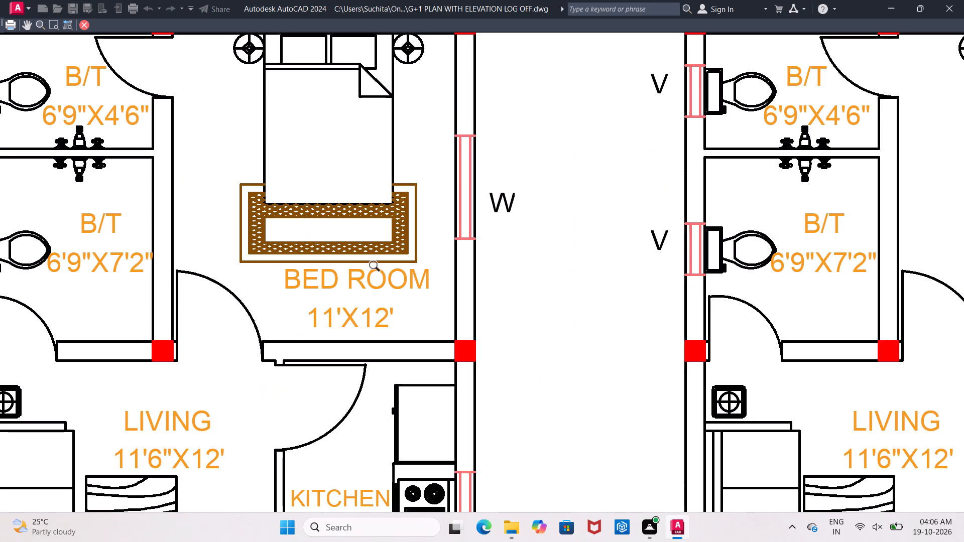
{"action": "scroll", "coordinate": [379, 268], "scroll_direction": "up", "scroll_amount": 5}
{"action": "scroll", "coordinate": [393, 256], "scroll_direction": "down", "scroll_amount": 5}
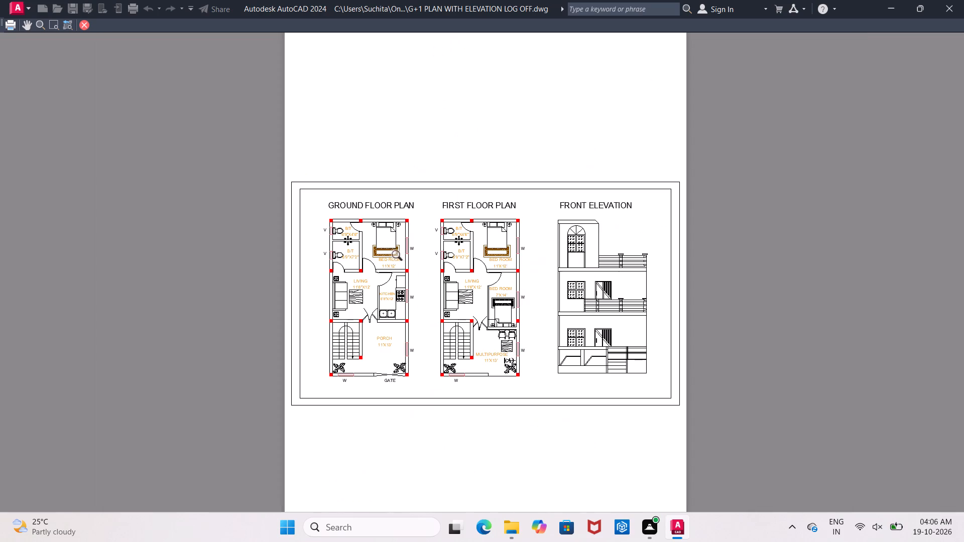
{"action": "scroll", "coordinate": [425, 279], "scroll_direction": "up", "scroll_amount": 2}
{"action": "scroll", "coordinate": [425, 278], "scroll_direction": "down", "scroll_amount": 2}
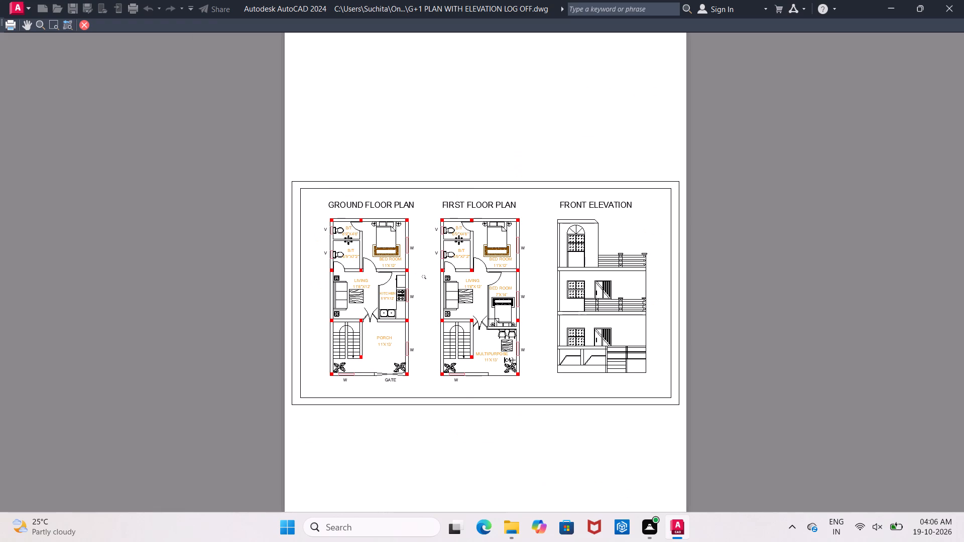
{"action": "scroll", "coordinate": [605, 266], "scroll_direction": "up", "scroll_amount": 1}
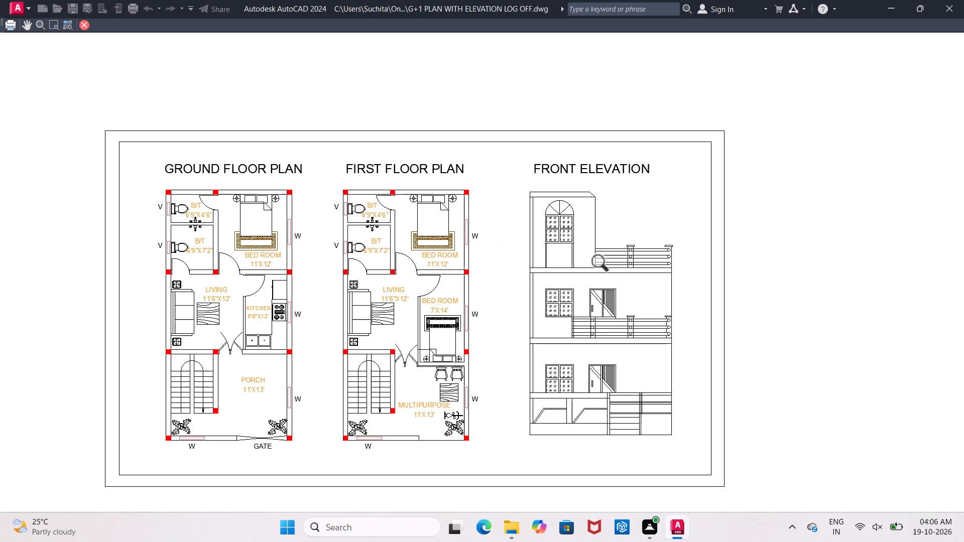
{"action": "scroll", "coordinate": [623, 243], "scroll_direction": "up", "scroll_amount": 2}
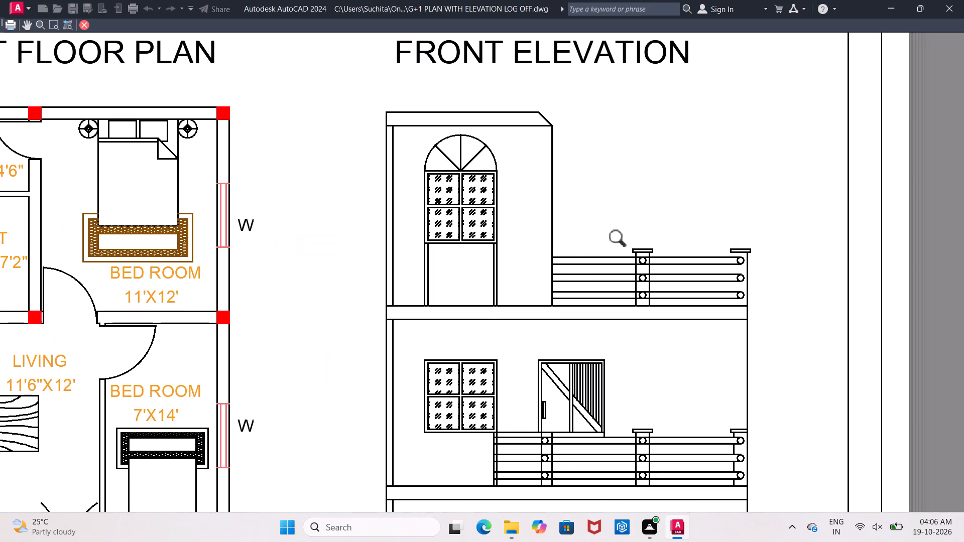
{"action": "scroll", "coordinate": [623, 241], "scroll_direction": "down", "scroll_amount": 3}
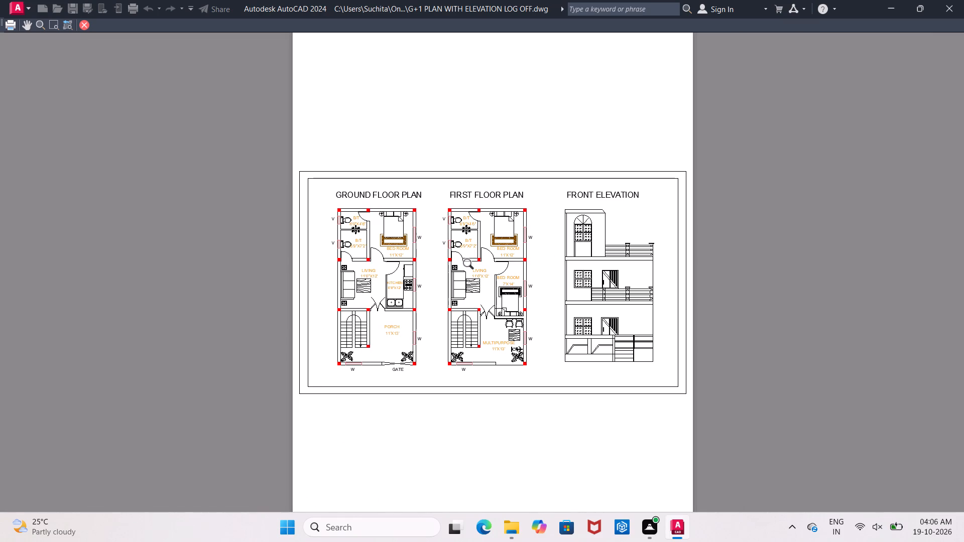
{"action": "left_click", "coordinate": [85, 24]}
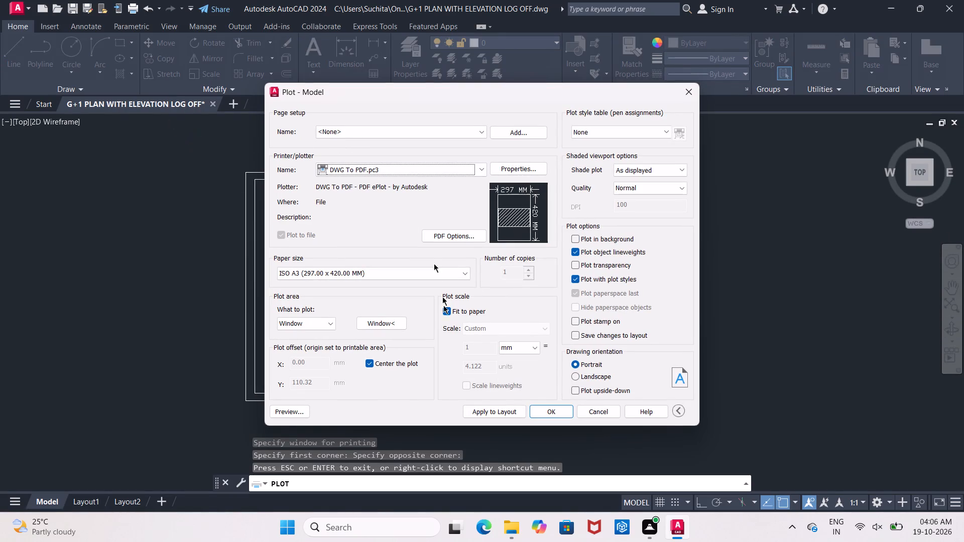
Plot the sheet to a PDF named G+1 PLAN WITH ELEVATION -Model in the mallikarjun folder on the Desktop.
{"action": "left_click", "coordinate": [560, 412]}
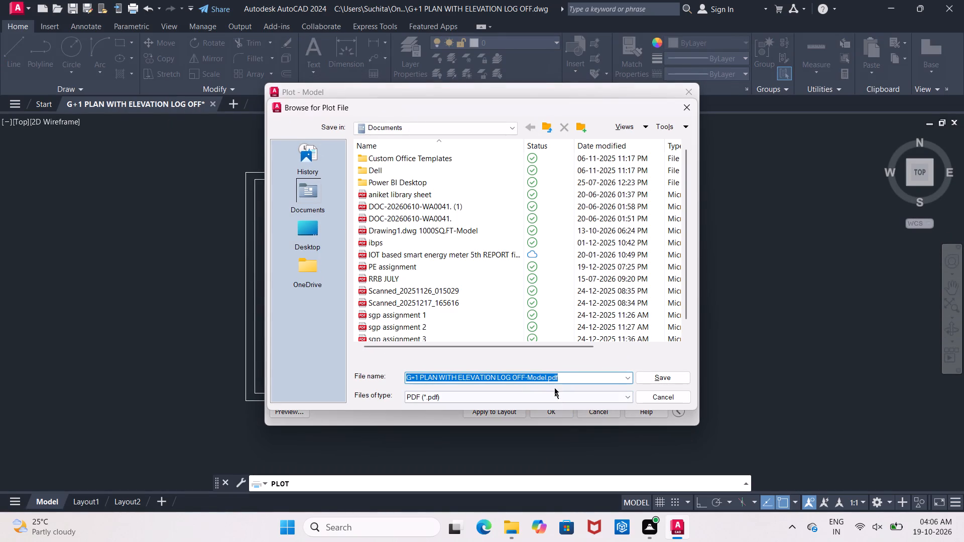
{"action": "left_click", "coordinate": [562, 375]}
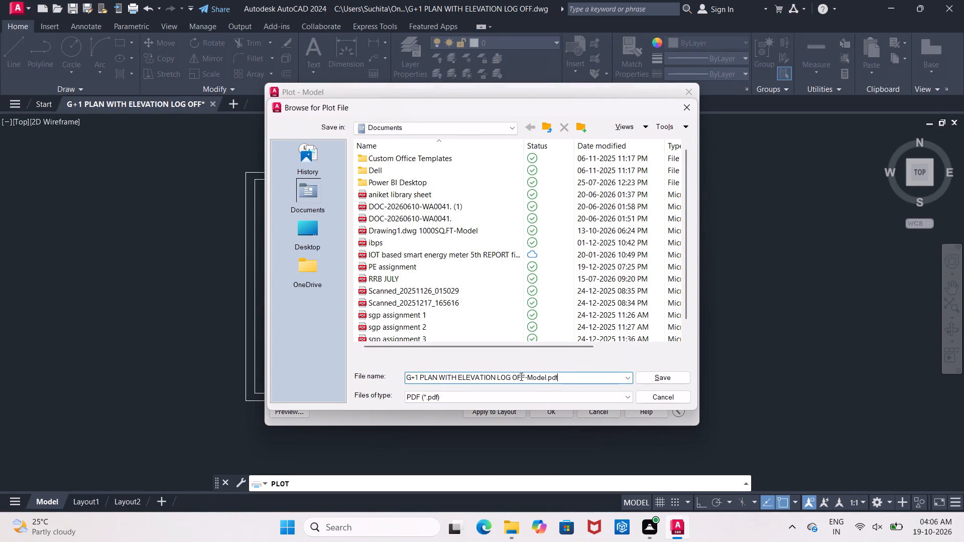
{"action": "left_click", "coordinate": [521, 377]}
{"action": "key", "text": "Right"}
{"action": "key", "text": "BackSpace"}
{"action": "key", "text": "BackSpace"}
{"action": "key", "text": "BackSpace"}
{"action": "key", "text": "BackSpace"}
{"action": "key", "text": "BackSpace"}
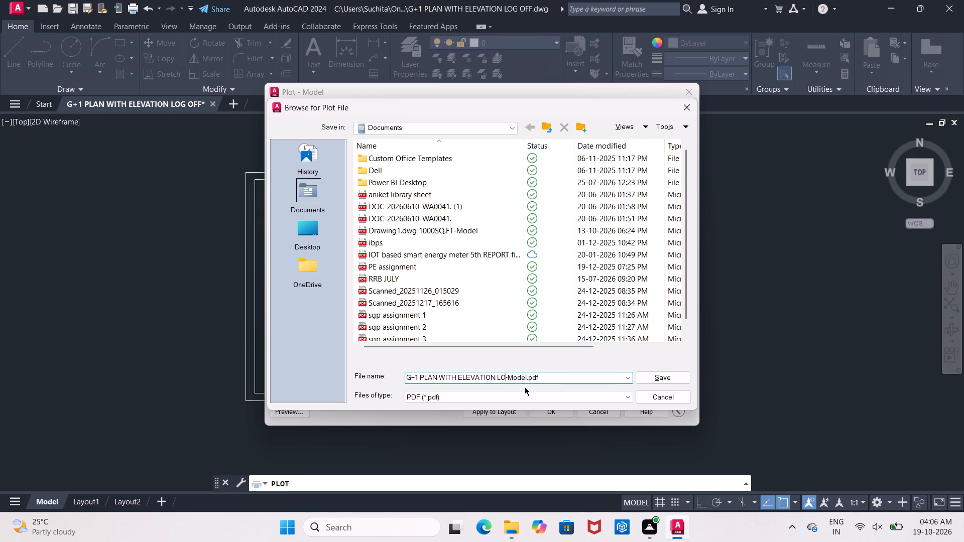
{"action": "key", "text": "BackSpace"}
{"action": "key", "text": "BackSpace"}
{"action": "left_click", "coordinate": [298, 226]}
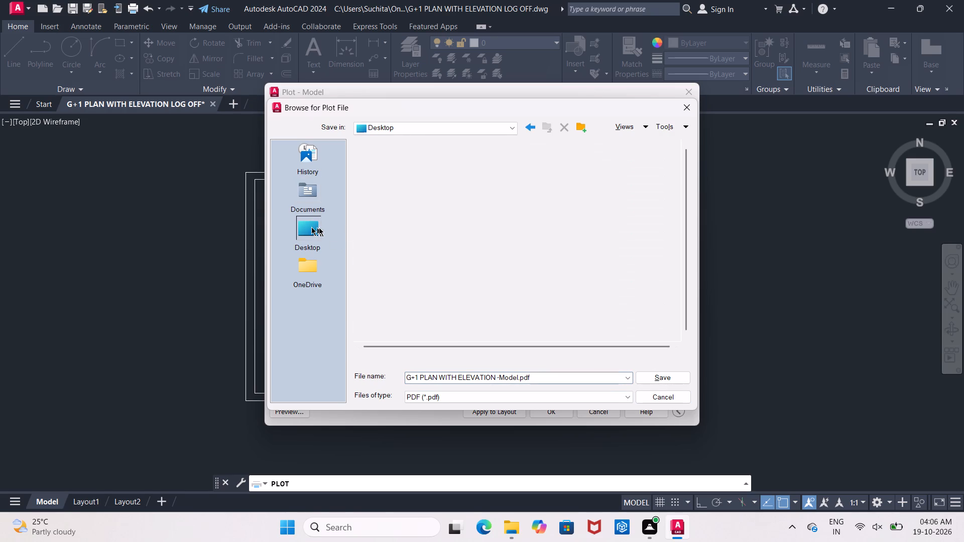
{"action": "double_click", "coordinate": [402, 326]}
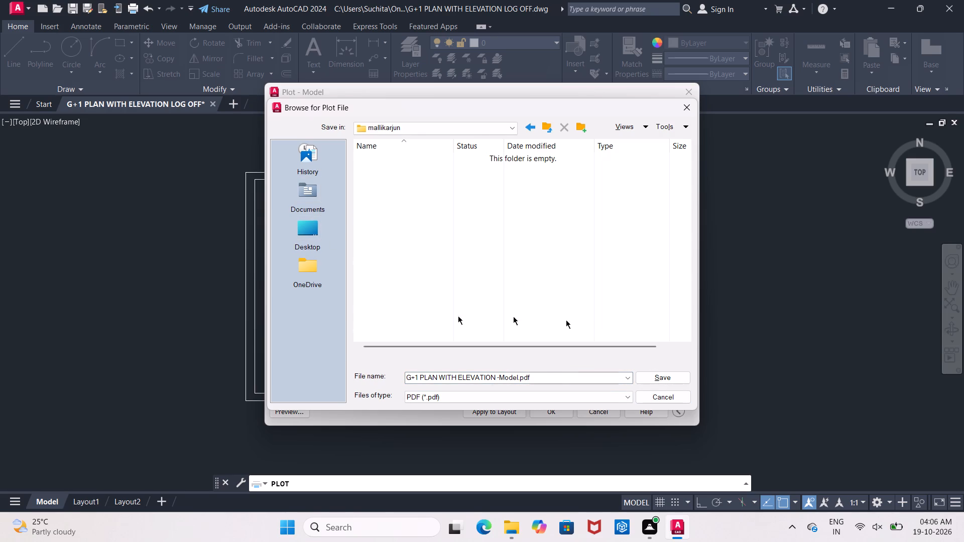
{"action": "left_click", "coordinate": [666, 378]}
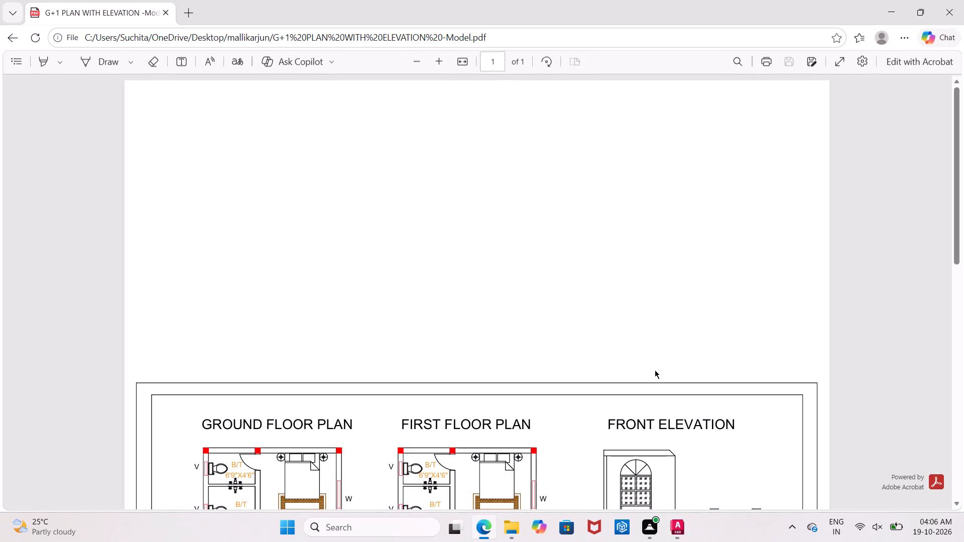
Look over the plotted PDF page with both floor plans and the elevation, and close the viewer.
{"action": "scroll", "coordinate": [655, 370], "scroll_direction": "down", "scroll_amount": 5}
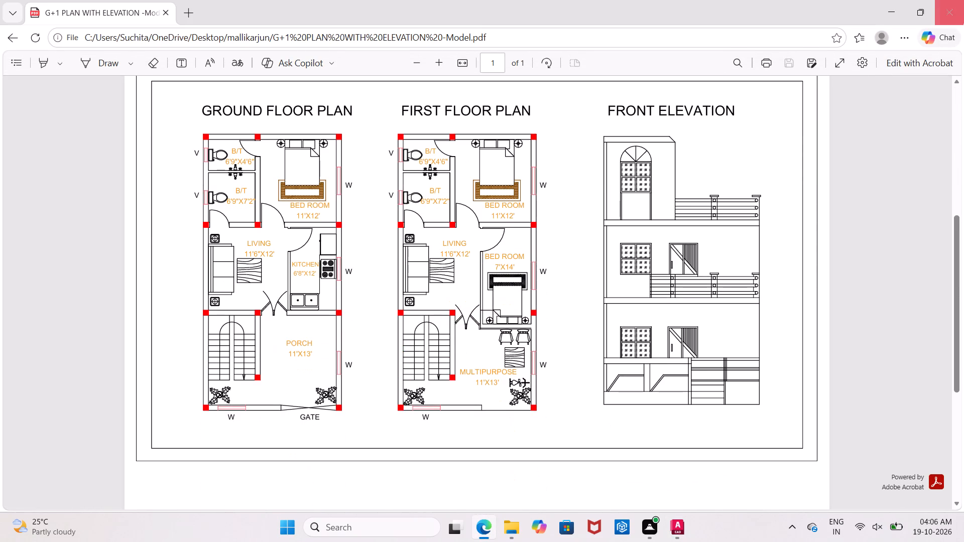
{"action": "left_click", "coordinate": [954, 13]}
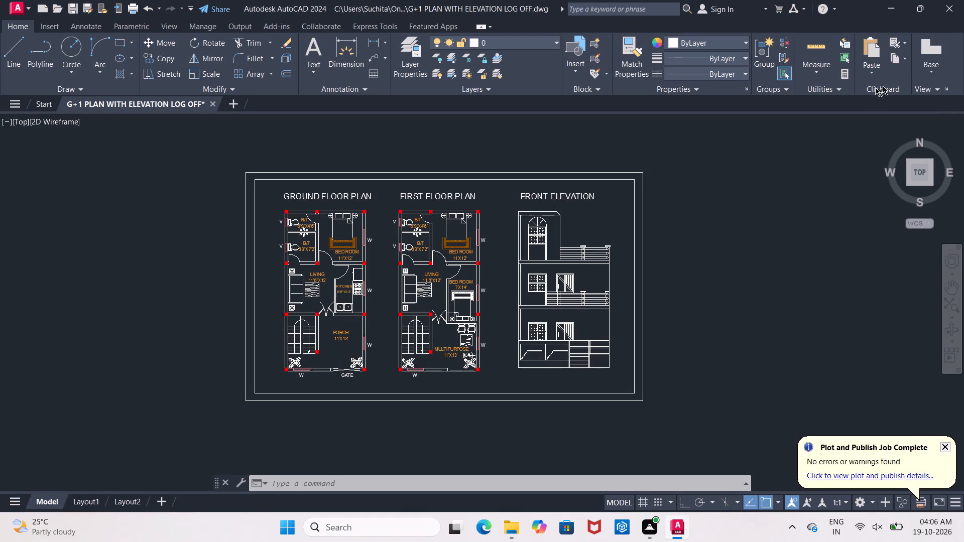